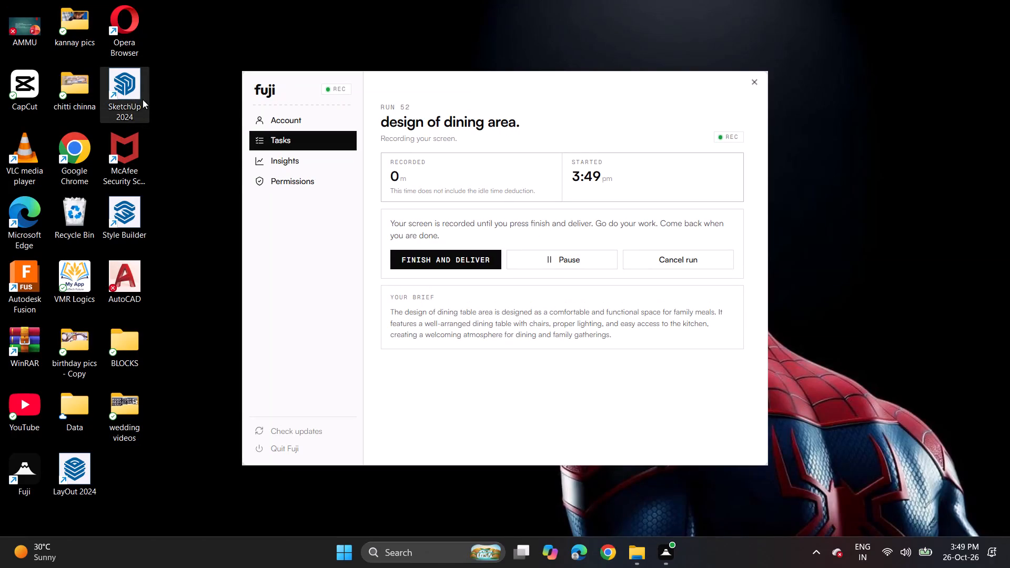
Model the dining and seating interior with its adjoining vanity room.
Launch SketchUp 2024 and bring its welcome window to the front.
{"action": "double_click", "coordinate": [134, 96]}
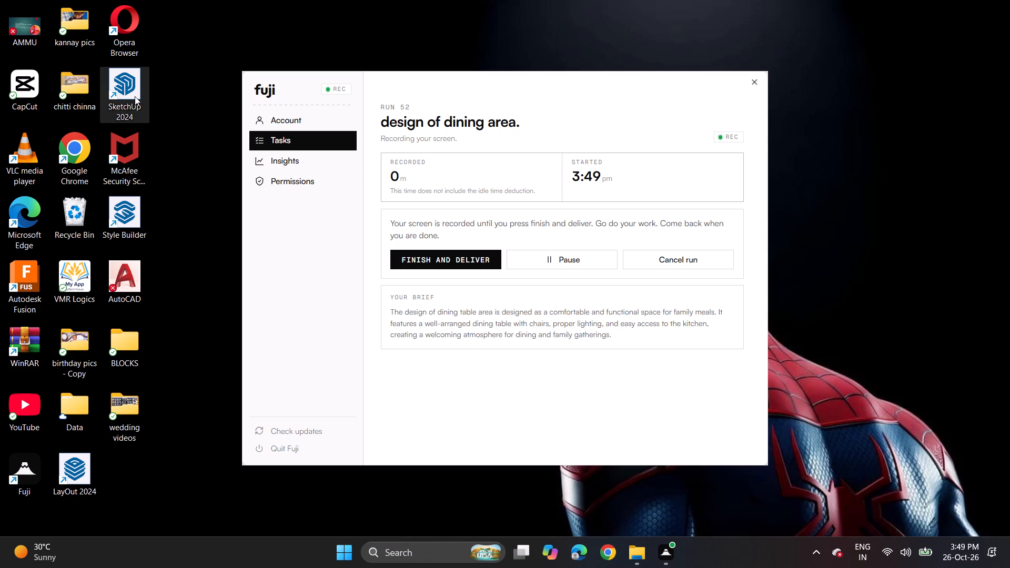
{"action": "double_click", "coordinate": [108, 80]}
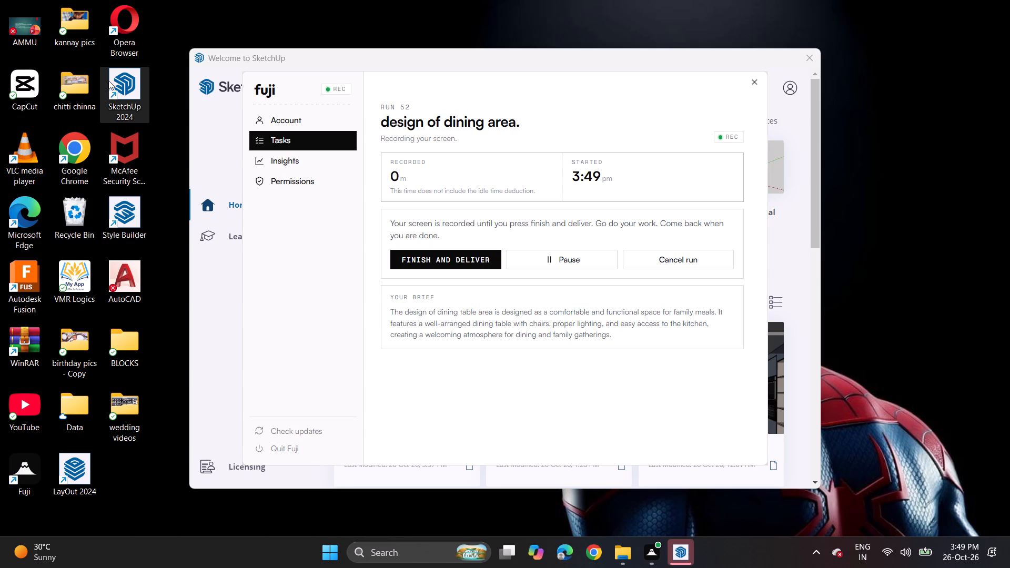
{"action": "left_click", "coordinate": [205, 120]}
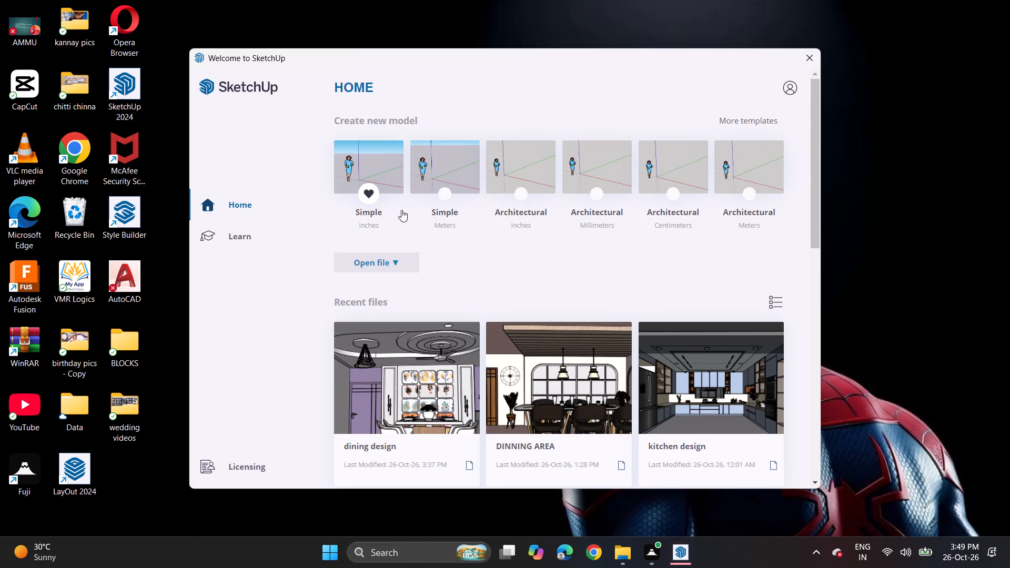
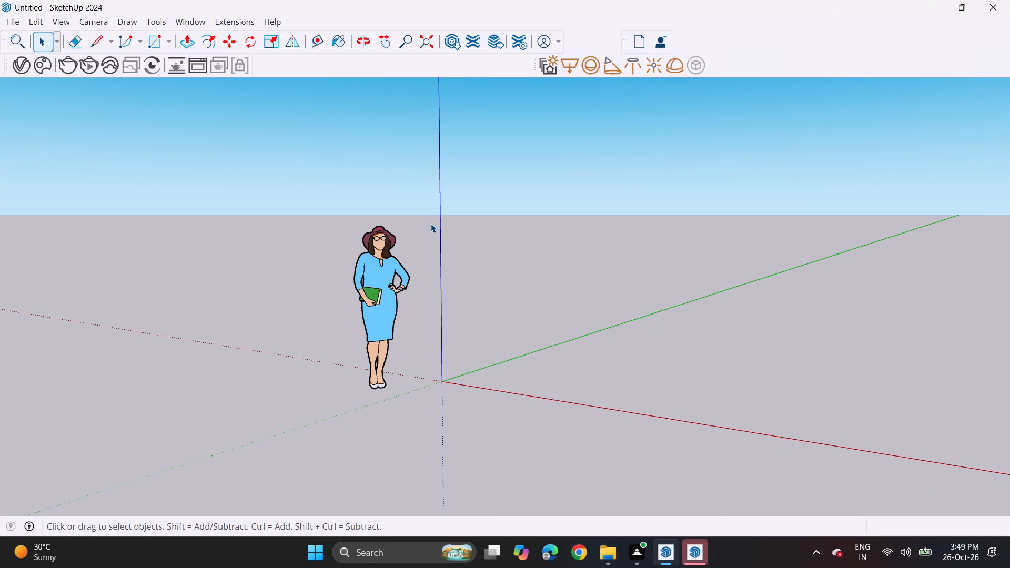
Close the leftover SketchUp welcome window, keeping the untitled model open.
{"action": "scroll", "coordinate": [430, 248], "scroll_direction": "down", "scroll_amount": 5}
{"action": "middle_click_drag", "start_coordinate": [429, 286], "coordinate": [578, 289]}
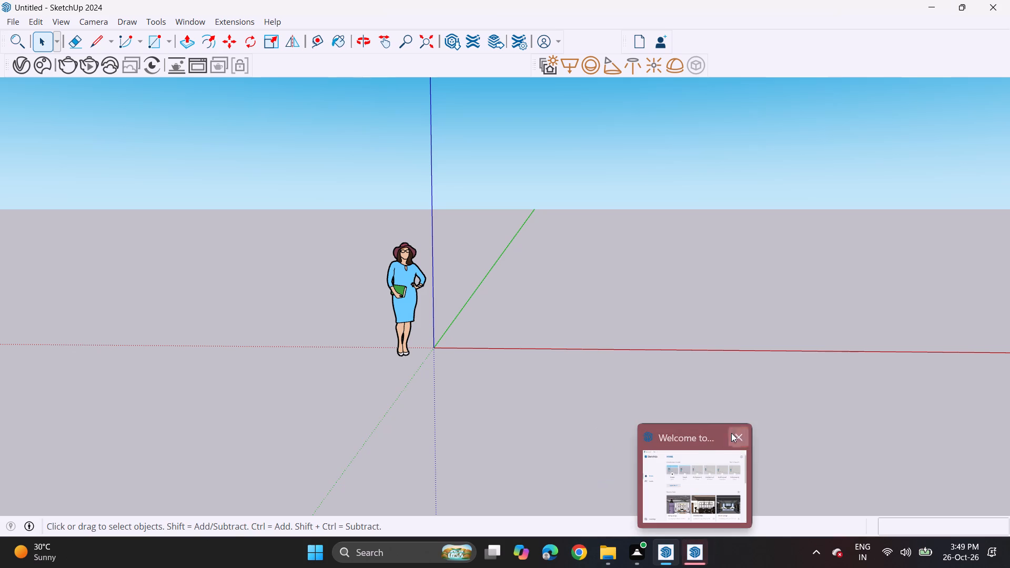
{"action": "left_click", "coordinate": [734, 433]}
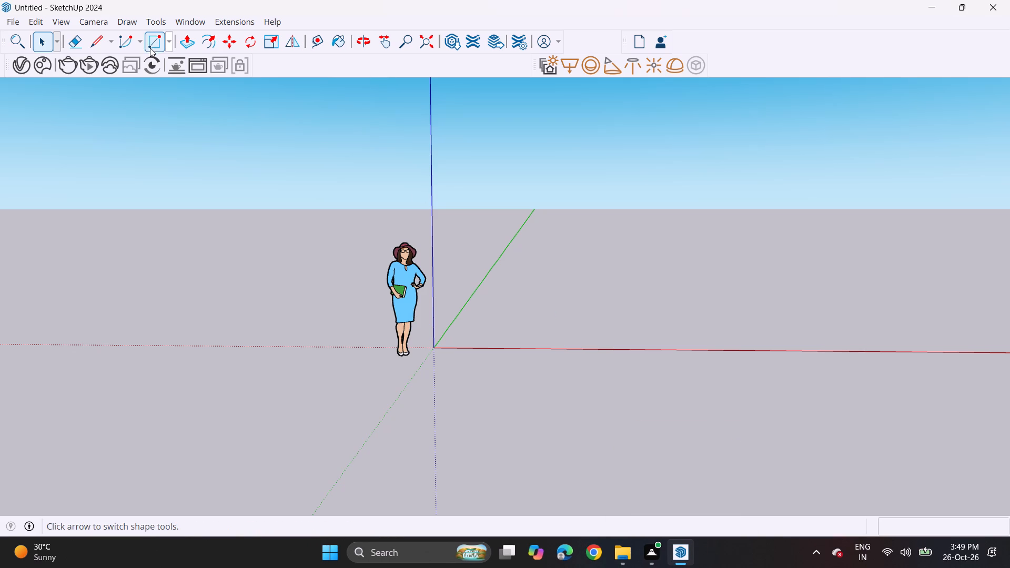
Draw a rectangle about 10' 3" by 8' 9" on the ground plane beside the green axis.
{"action": "left_click", "coordinate": [150, 48]}
{"action": "middle_click_drag", "start_coordinate": [488, 295], "coordinate": [69, 366]}
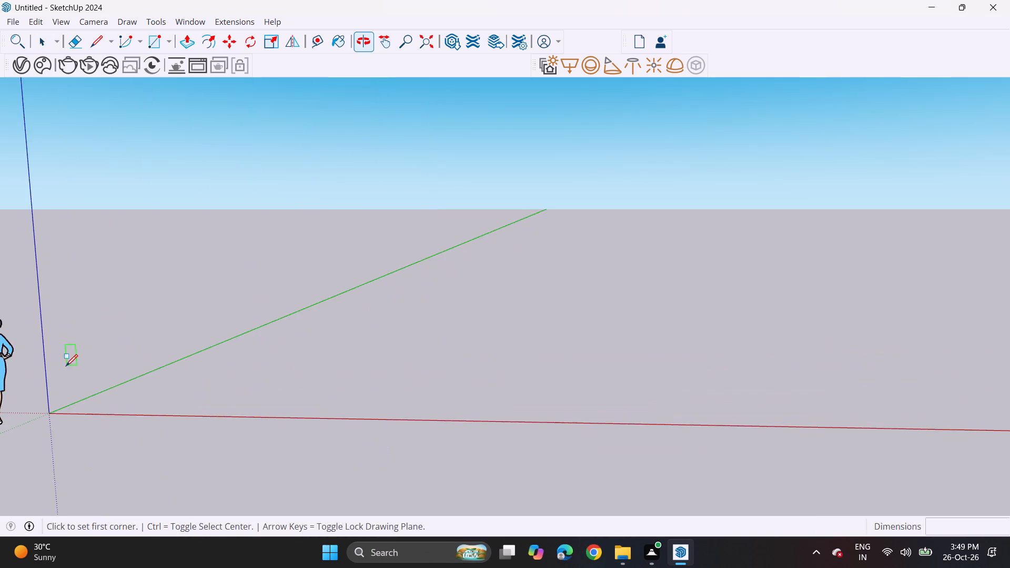
{"action": "middle_click_drag", "start_coordinate": [342, 356], "coordinate": [477, 369]}
{"action": "scroll", "coordinate": [351, 336], "scroll_direction": "down", "scroll_amount": 2}
{"action": "scroll", "coordinate": [342, 341], "scroll_direction": "up", "scroll_amount": 1}
{"action": "scroll", "coordinate": [337, 342], "scroll_direction": "down", "scroll_amount": 2}
{"action": "left_click", "coordinate": [273, 339]}
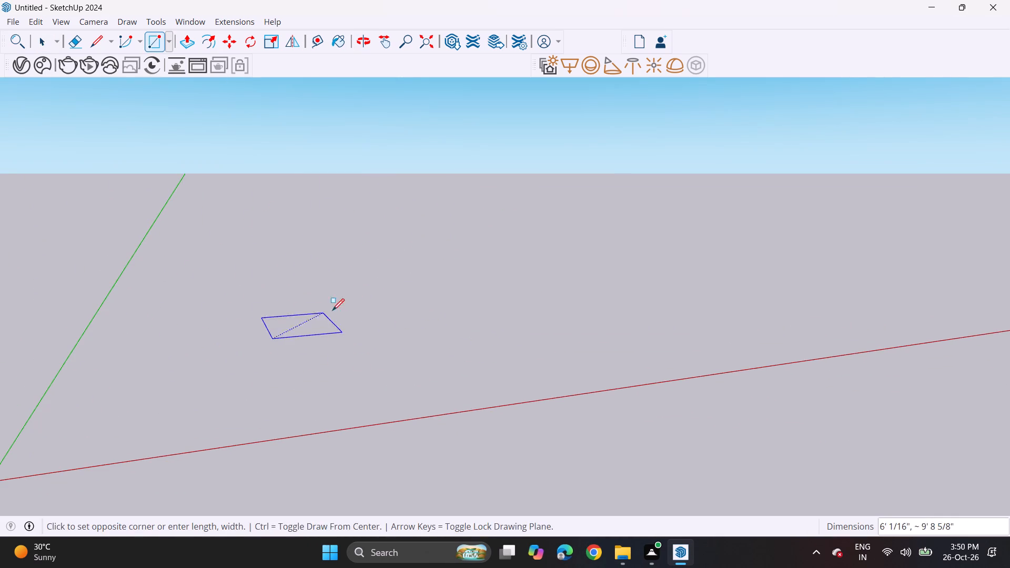
{"action": "middle_click_drag", "start_coordinate": [346, 308], "coordinate": [325, 356]}
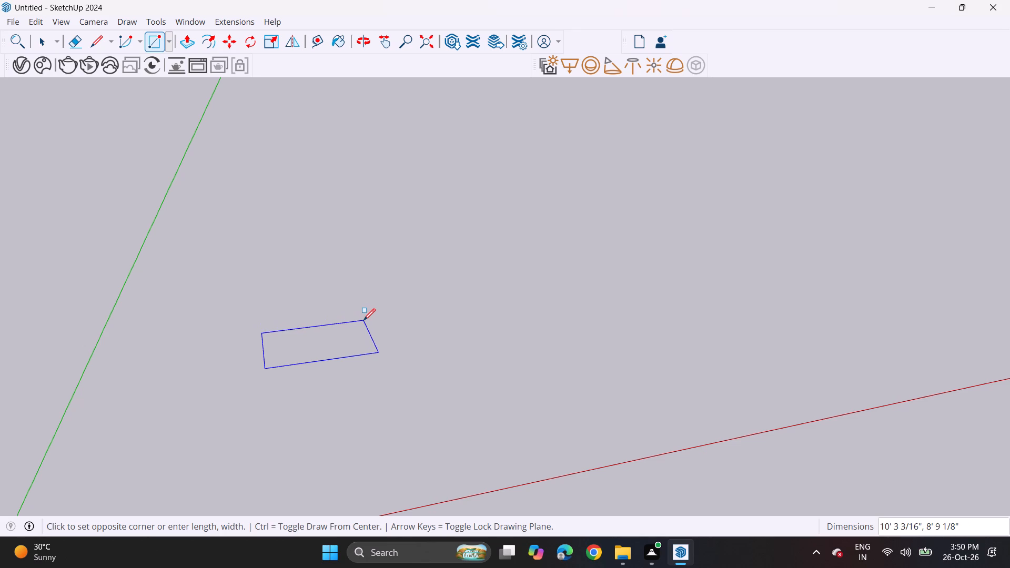
{"action": "left_click", "coordinate": [363, 320]}
Push/Pull the ground rectangle up 10' into a solid block.
{"action": "middle_click_drag", "start_coordinate": [324, 344], "coordinate": [289, 332]}
{"action": "scroll", "coordinate": [271, 340], "scroll_direction": "up", "scroll_amount": 3}
{"action": "scroll", "coordinate": [273, 337], "scroll_direction": "down", "scroll_amount": 1}
{"action": "scroll", "coordinate": [274, 336], "scroll_direction": "up", "scroll_amount": 4}
{"action": "scroll", "coordinate": [324, 333], "scroll_direction": "down", "scroll_amount": 1}
{"action": "scroll", "coordinate": [324, 333], "scroll_direction": "up", "scroll_amount": 5}
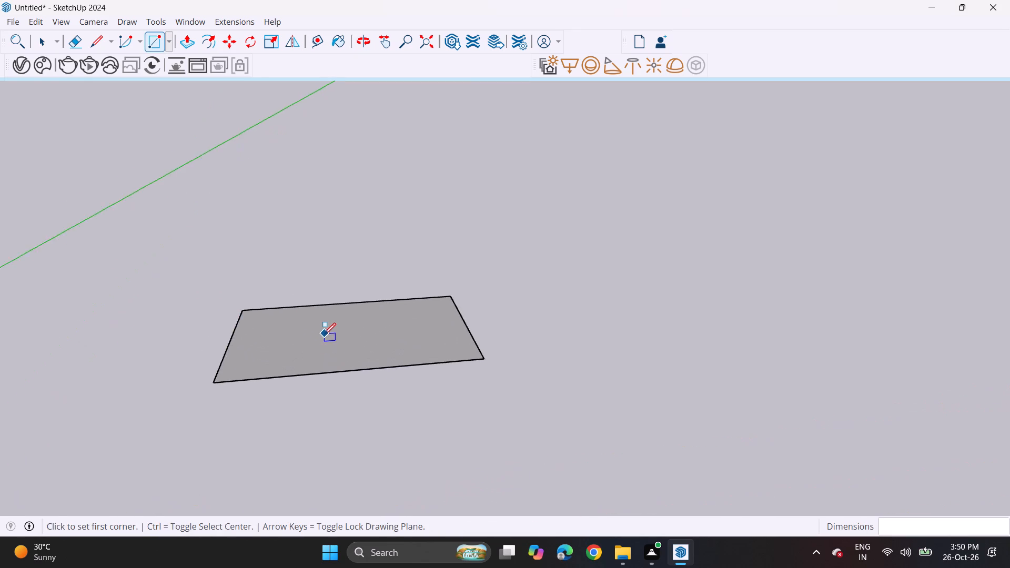
{"action": "scroll", "coordinate": [324, 334], "scroll_direction": "up", "scroll_amount": 6}
{"action": "left_click", "coordinate": [186, 44]}
{"action": "left_click", "coordinate": [310, 330]}
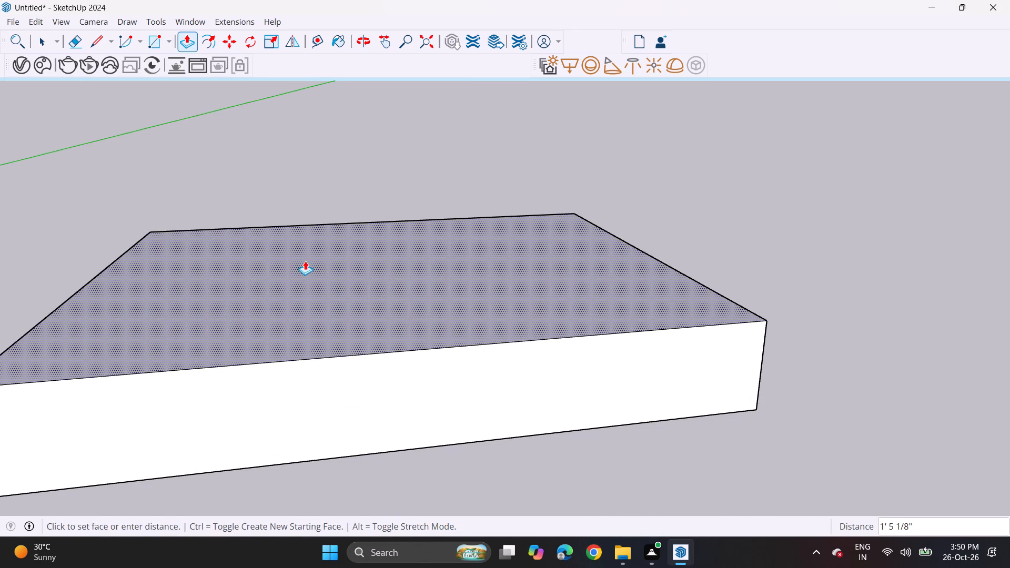
{"action": "type", "text": "10'"}
{"action": "key", "text": "Return"}
Lengthen the block by pulling its narrow side face outward about 9' 8" along the red direction.
{"action": "scroll", "coordinate": [279, 275], "scroll_direction": "down", "scroll_amount": 1}
{"action": "scroll", "coordinate": [279, 275], "scroll_direction": "up", "scroll_amount": 1}
{"action": "scroll", "coordinate": [279, 275], "scroll_direction": "down", "scroll_amount": 4}
{"action": "scroll", "coordinate": [279, 275], "scroll_direction": "up", "scroll_amount": 1}
{"action": "scroll", "coordinate": [279, 275], "scroll_direction": "down", "scroll_amount": 1}
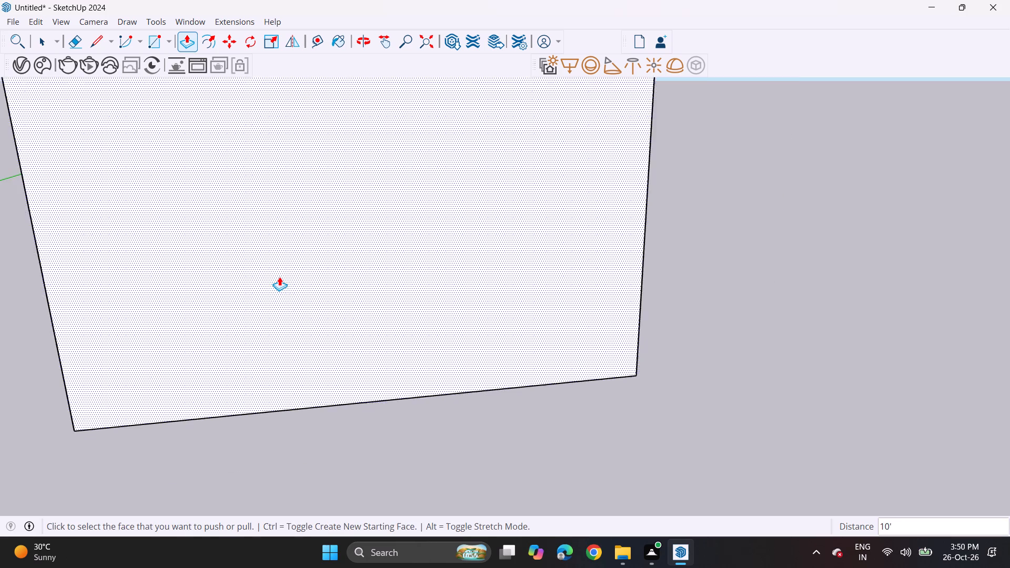
{"action": "scroll", "coordinate": [279, 277], "scroll_direction": "down", "scroll_amount": 2}
{"action": "scroll", "coordinate": [280, 277], "scroll_direction": "up", "scroll_amount": 1}
{"action": "scroll", "coordinate": [280, 277], "scroll_direction": "down", "scroll_amount": 11}
{"action": "middle_click_drag", "start_coordinate": [301, 240], "coordinate": [360, 290], "text": "shift"}
{"action": "middle_click_drag", "start_coordinate": [372, 281], "coordinate": [366, 280]}
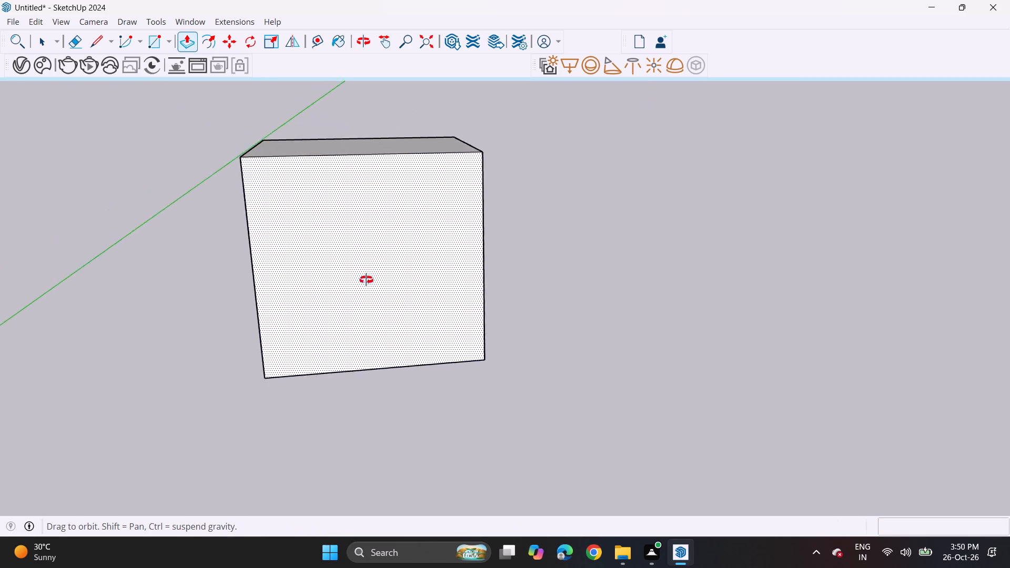
{"action": "middle_click_drag", "start_coordinate": [366, 280], "coordinate": [258, 331]}
{"action": "left_click", "coordinate": [496, 257]}
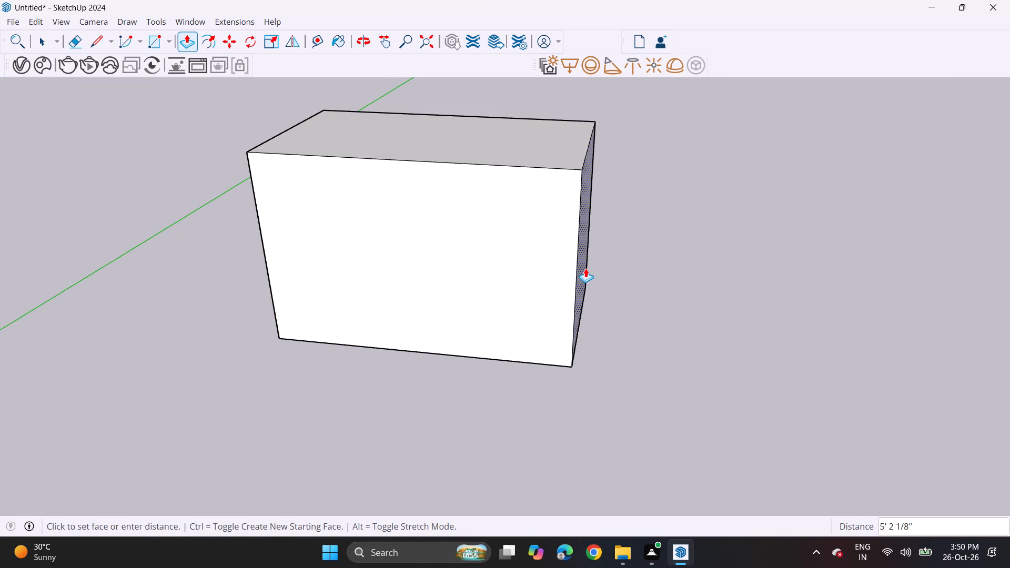
{"action": "left_click", "coordinate": [668, 265]}
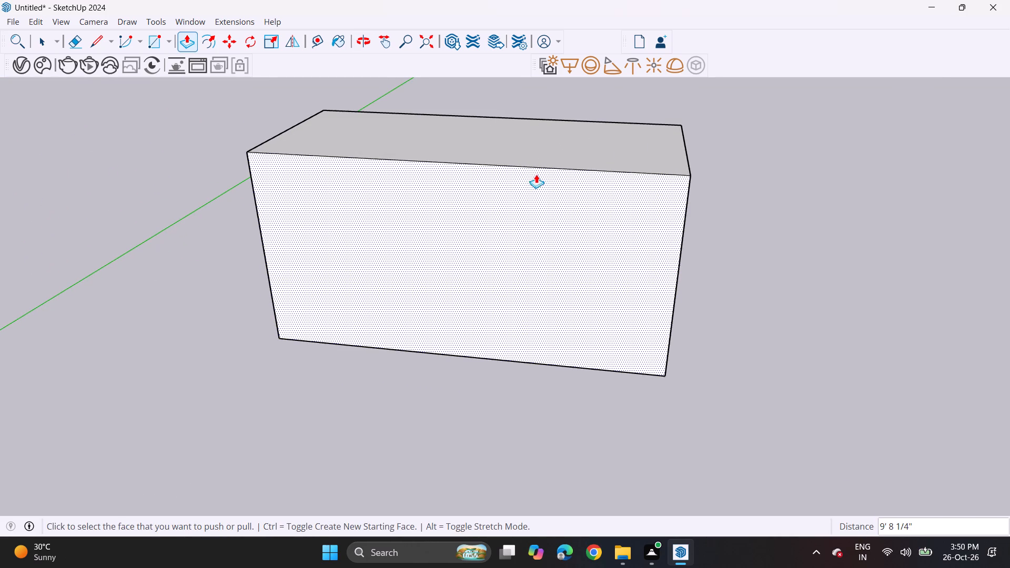
Push the block's top face down slightly and pull its long front face outward to deepen the block.
{"action": "left_click", "coordinate": [536, 144]}
{"action": "left_click", "coordinate": [542, 166]}
{"action": "left_click", "coordinate": [508, 251]}
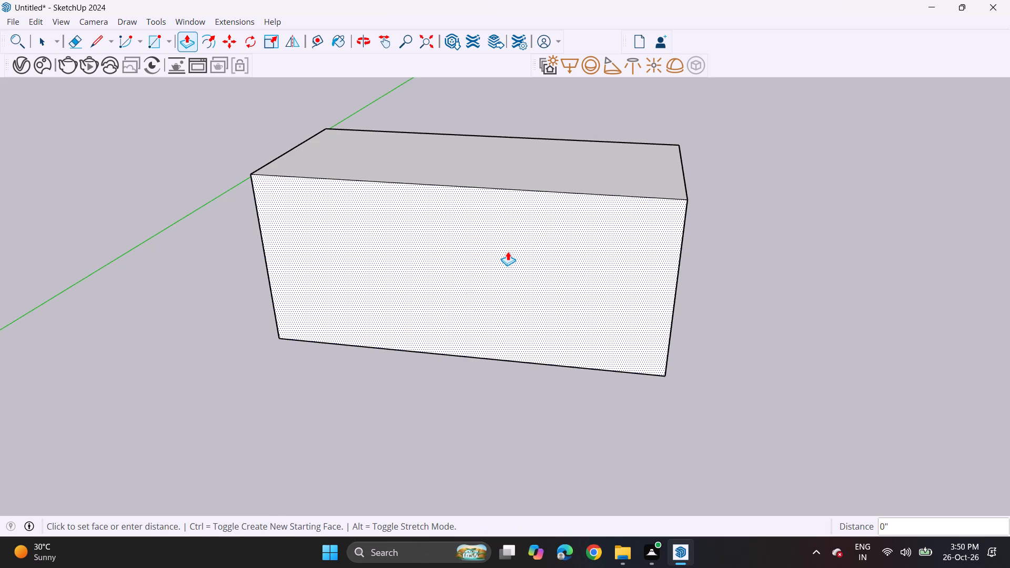
{"action": "left_click", "coordinate": [461, 297]}
Push the block's top face down about 8' 6", leaving a thin floor slab.
{"action": "left_click", "coordinate": [479, 195]}
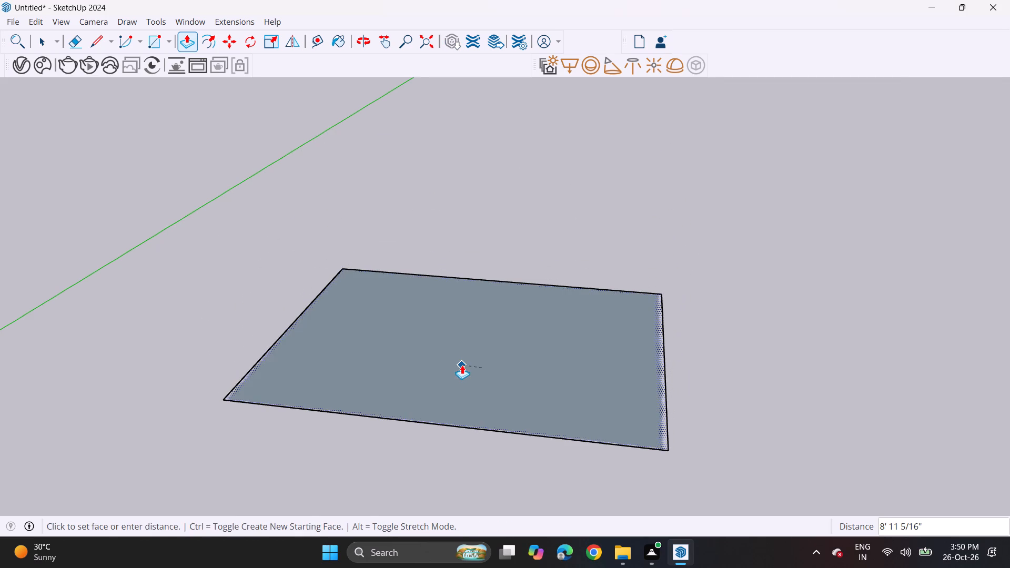
{"action": "key", "text": "grave"}
{"action": "key", "text": "Escape"}
{"action": "key", "text": "Escape"}
{"action": "left_click", "coordinate": [439, 205]}
{"action": "left_click", "coordinate": [422, 378]}
Offset the floor slab's top outline inward about 5 15/16" for the wall thickness.
{"action": "middle_click_drag", "start_coordinate": [389, 315], "coordinate": [393, 309]}
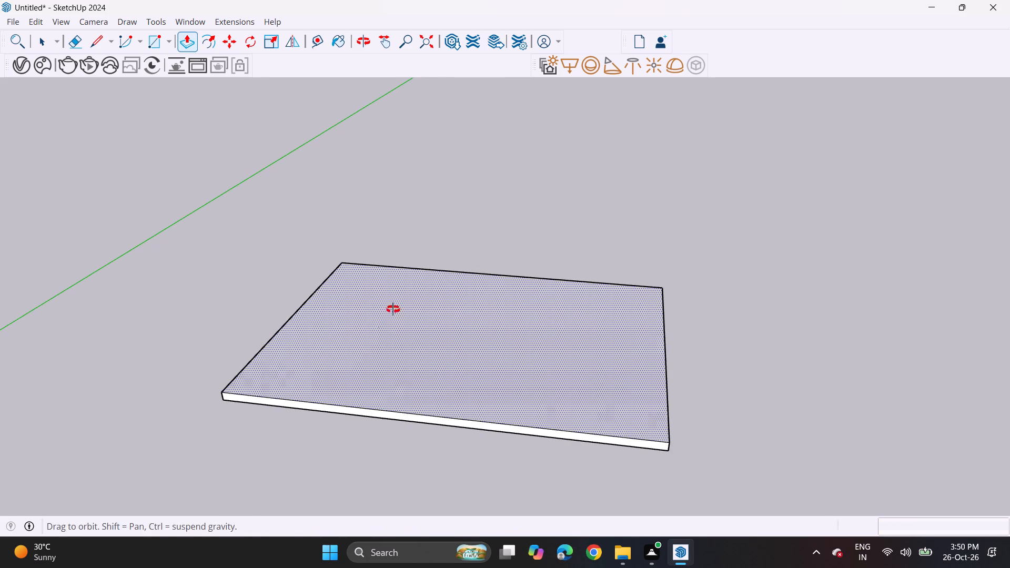
{"action": "middle_click_drag", "start_coordinate": [393, 309], "coordinate": [468, 219]}
{"action": "scroll", "coordinate": [421, 268], "scroll_direction": "up", "scroll_amount": 2}
{"action": "scroll", "coordinate": [484, 228], "scroll_direction": "down", "scroll_amount": 5}
{"action": "middle_click_drag", "start_coordinate": [501, 261], "coordinate": [431, 348]}
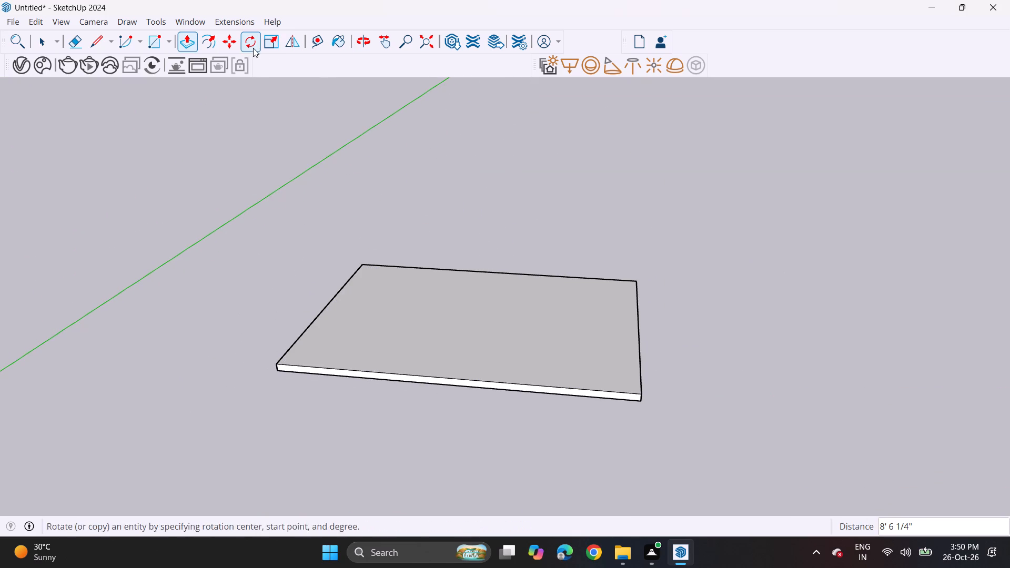
{"action": "left_click", "coordinate": [210, 45]}
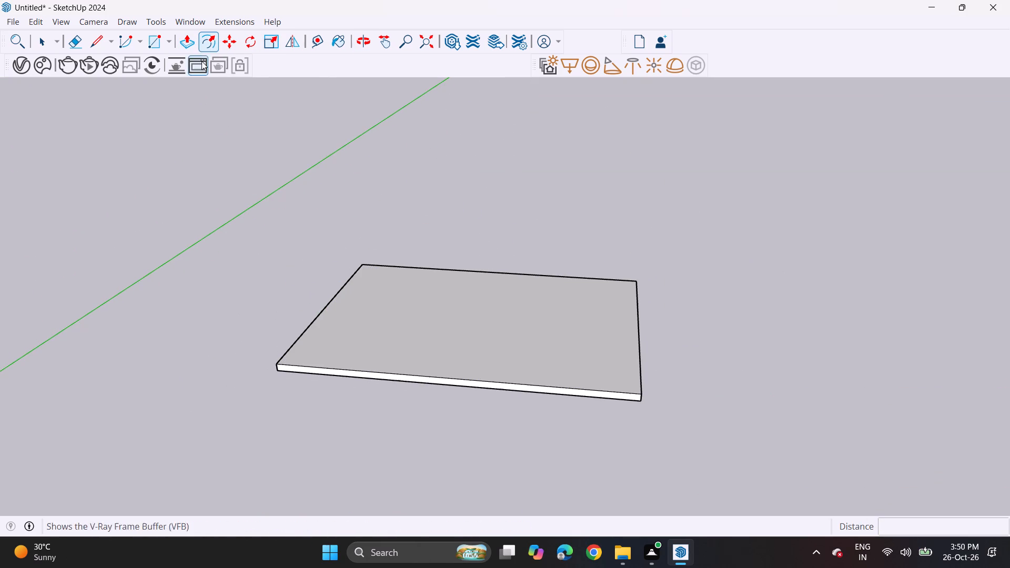
{"action": "left_click", "coordinate": [204, 38]}
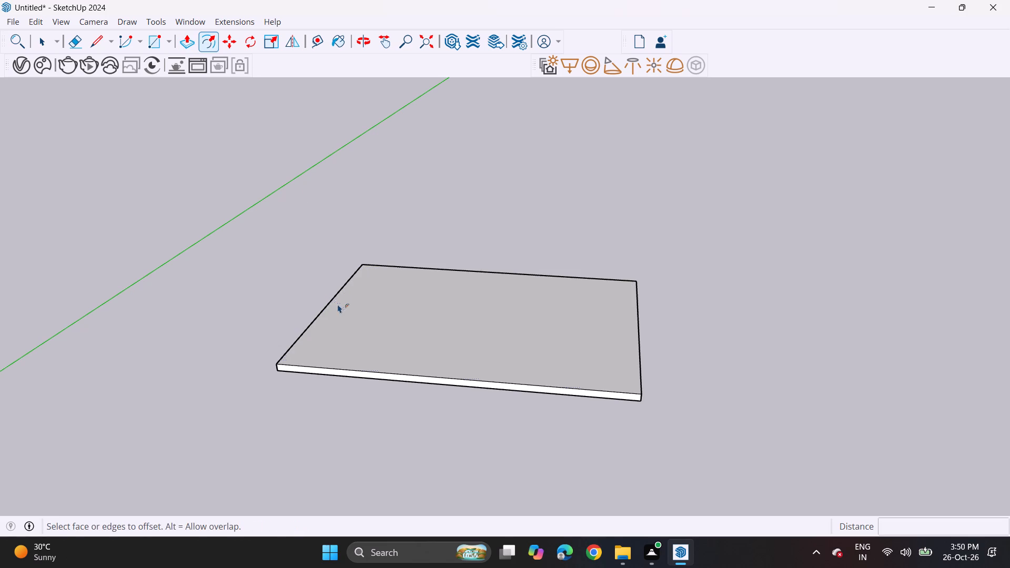
{"action": "left_click", "coordinate": [338, 304]}
{"action": "left_click", "coordinate": [338, 302]}
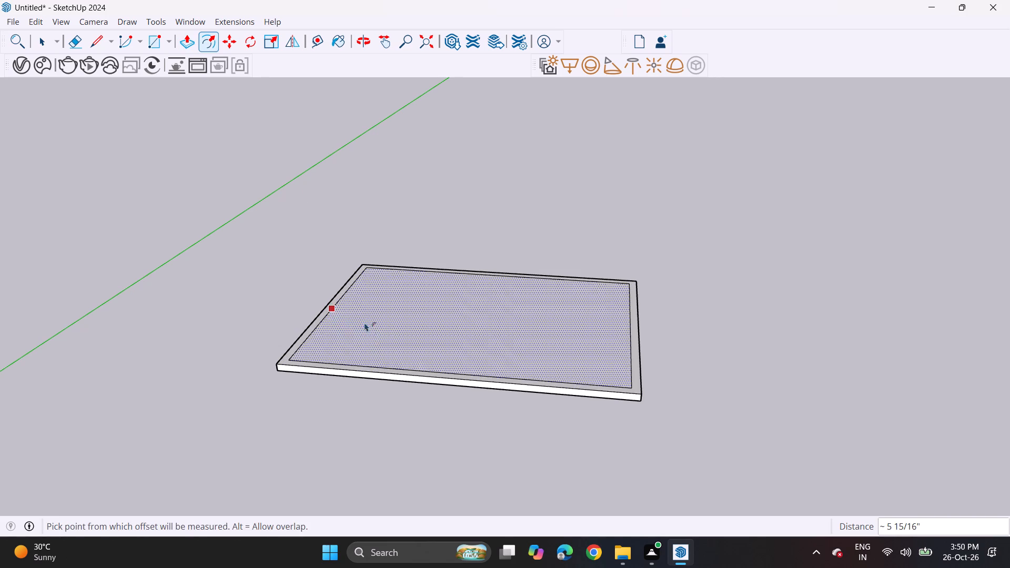
{"action": "key", "text": "space"}
Move the offset outline's front line about 5 15/16" onto the slab's front edge, leaving a U-shaped border.
{"action": "left_click", "coordinate": [421, 371]}
{"action": "key", "text": "m"}
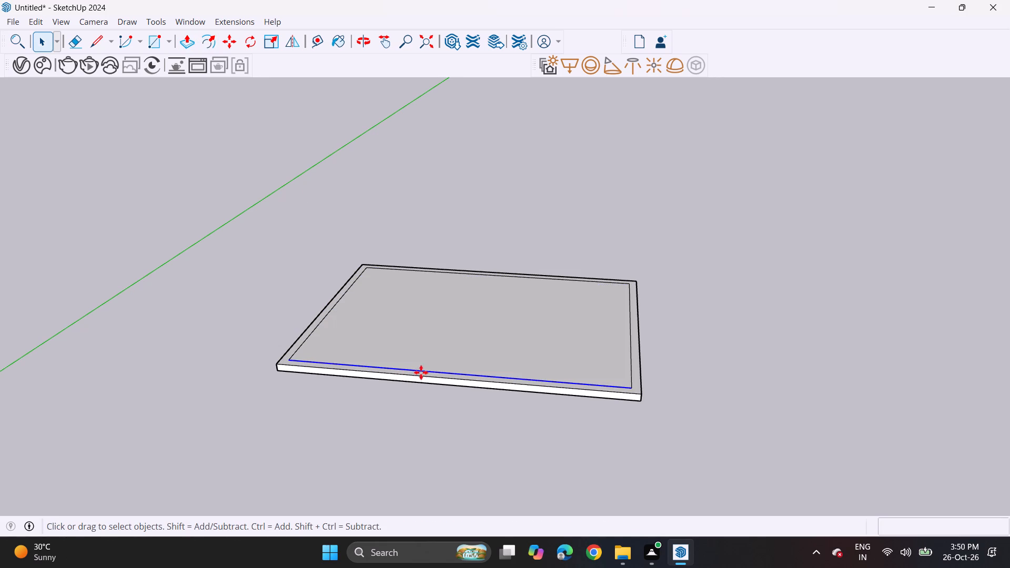
{"action": "left_click", "coordinate": [426, 369]}
{"action": "left_click", "coordinate": [425, 377]}
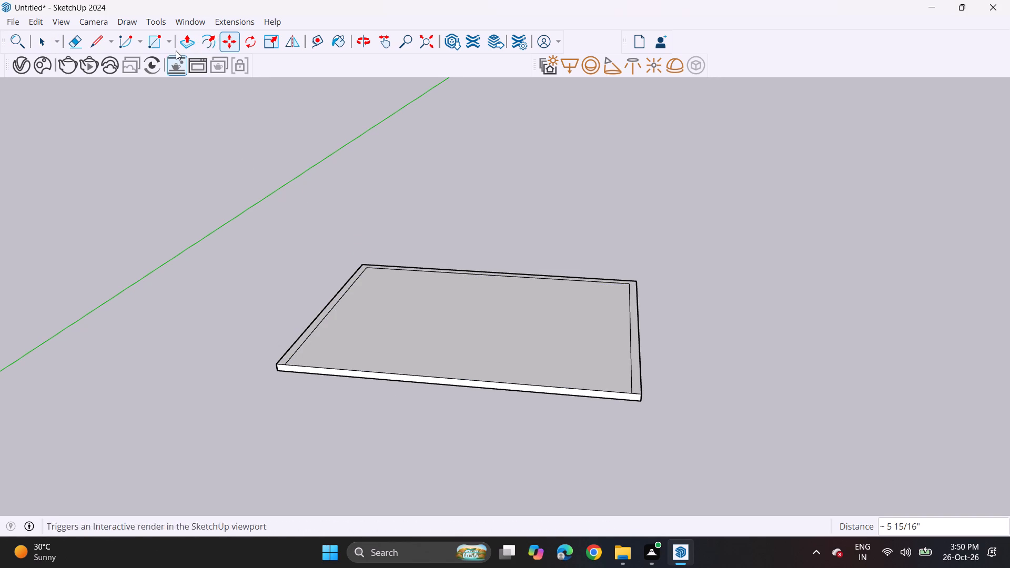
Push/Pull the U-shaped border up 10' to form the room's back and side walls.
{"action": "left_click", "coordinate": [185, 37]}
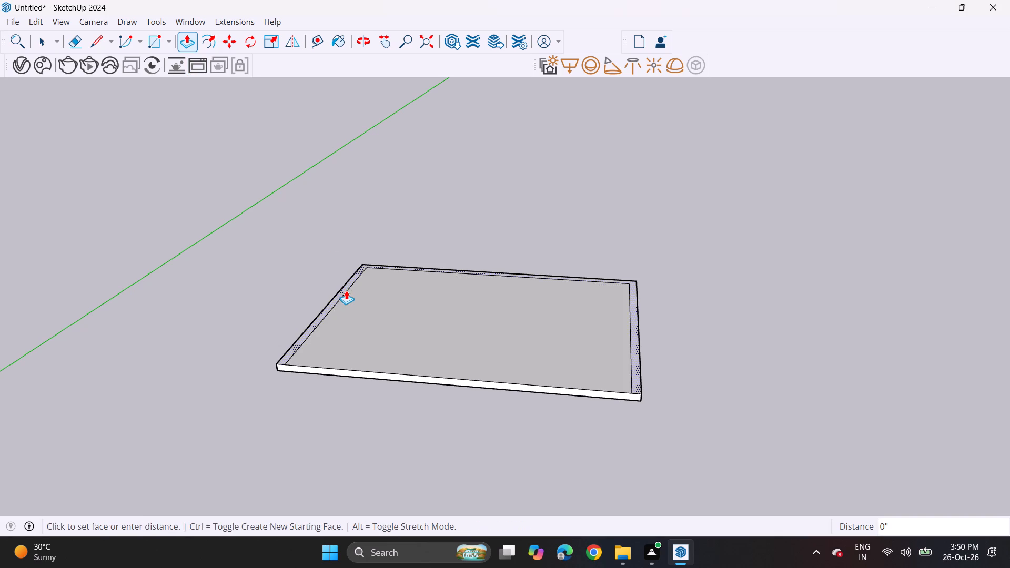
{"action": "left_click", "coordinate": [346, 290]}
{"action": "type", "text": "10'"}
{"action": "key", "text": "Return"}
Start using the Tape Measure tool on the room's back wall.
{"action": "middle_click_drag", "start_coordinate": [356, 169], "coordinate": [398, 104]}
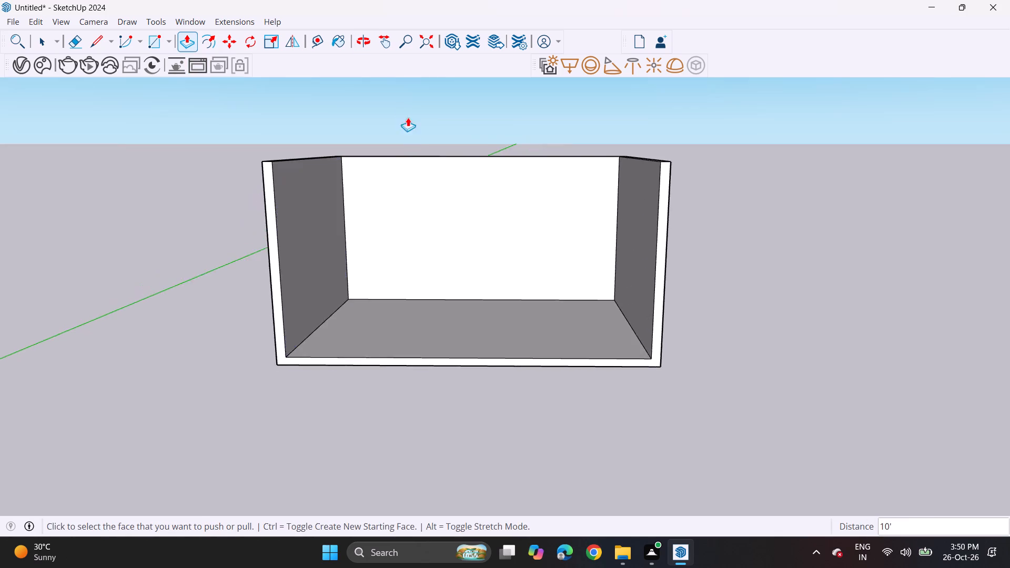
{"action": "scroll", "coordinate": [428, 156], "scroll_direction": "up", "scroll_amount": 4}
{"action": "middle_click_drag", "start_coordinate": [487, 188], "coordinate": [496, 177]}
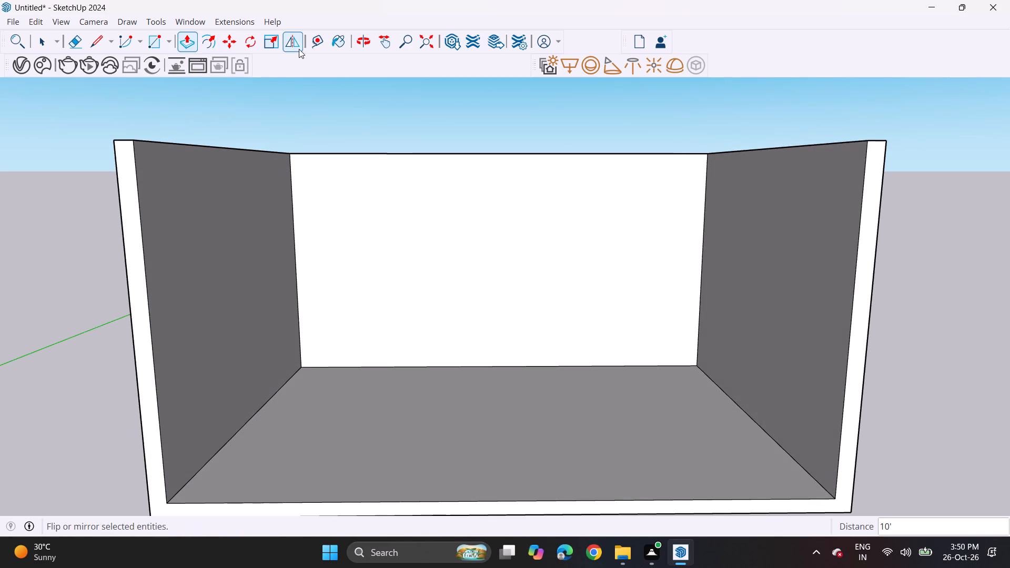
{"action": "left_click", "coordinate": [318, 38]}
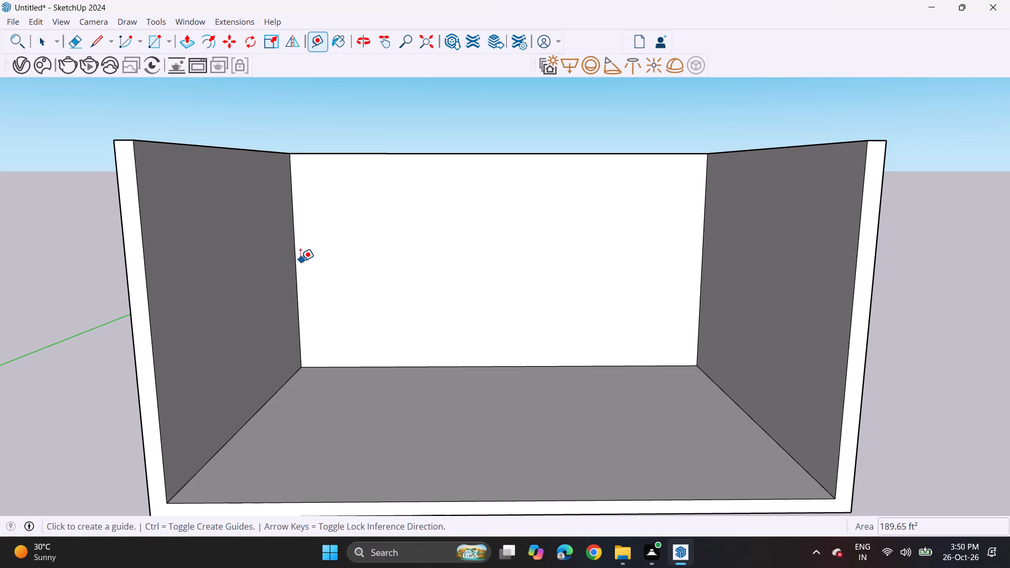
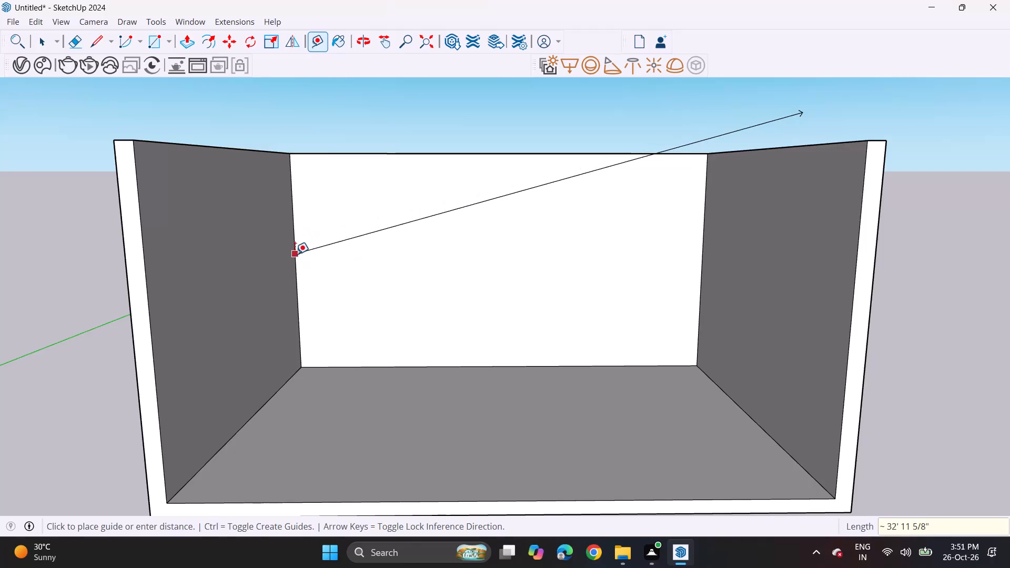
Add vertical guides on the back wall 3' in from each side wall with the Tape Measure tool.
{"action": "key", "text": "Escape"}
{"action": "left_click", "coordinate": [294, 246]}
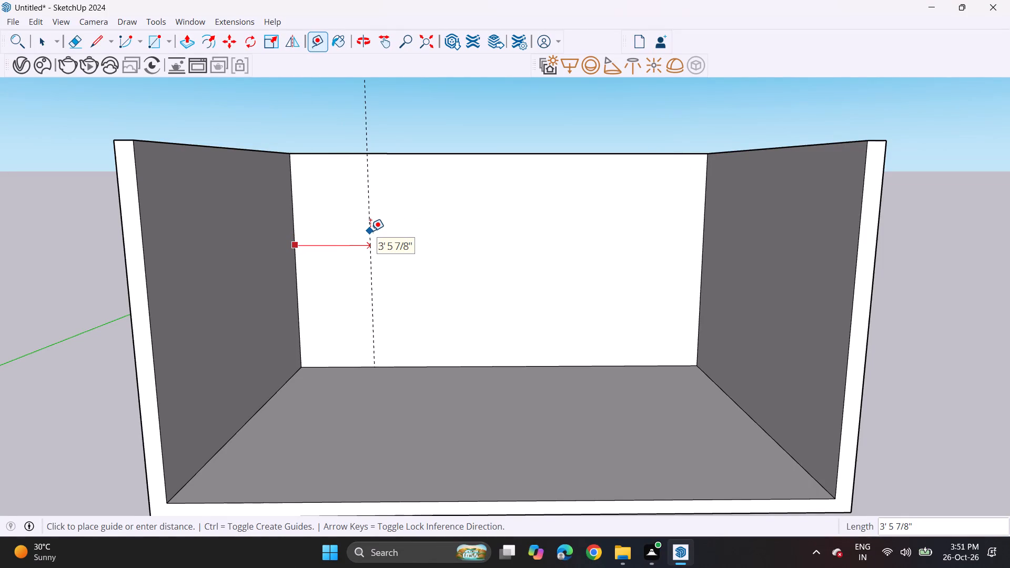
{"action": "type", "text": "3'"}
{"action": "key", "text": "Return"}
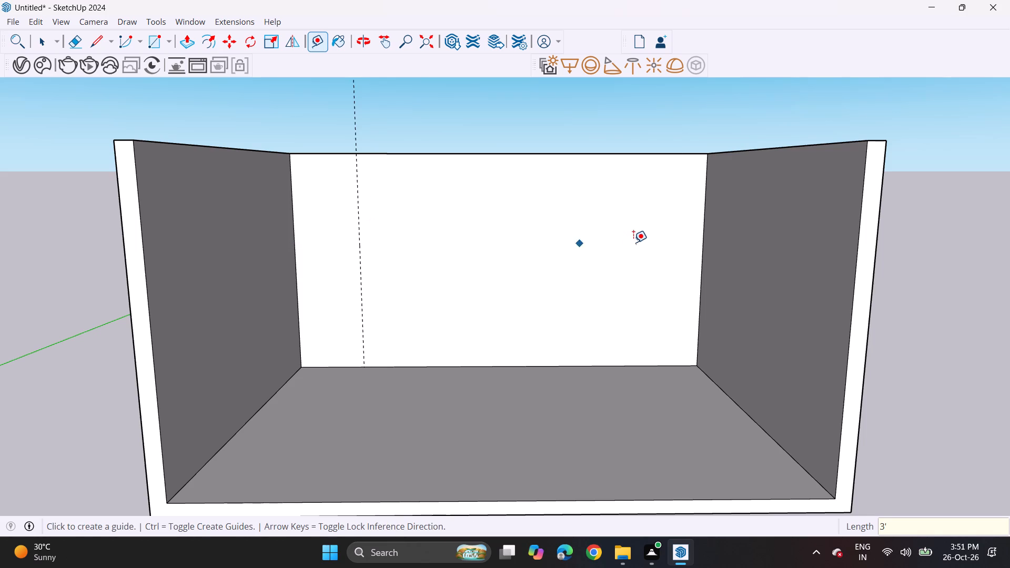
{"action": "left_click", "coordinate": [704, 242]}
{"action": "type", "text": "3'"}
{"action": "key", "text": "Return"}
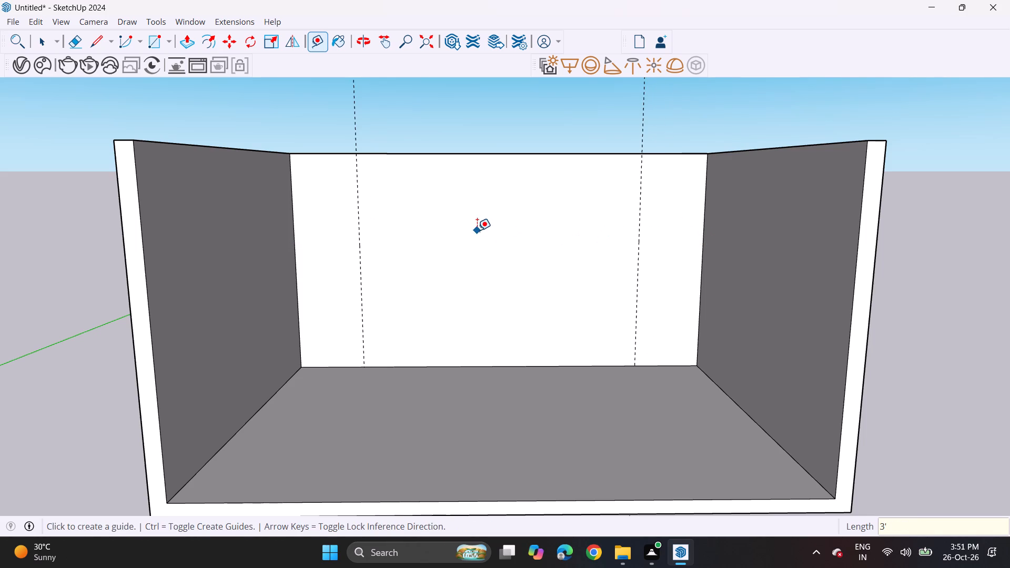
Add two more vertical guides on the back wall, each 2' inward from the existing guides.
{"action": "left_click", "coordinate": [360, 236]}
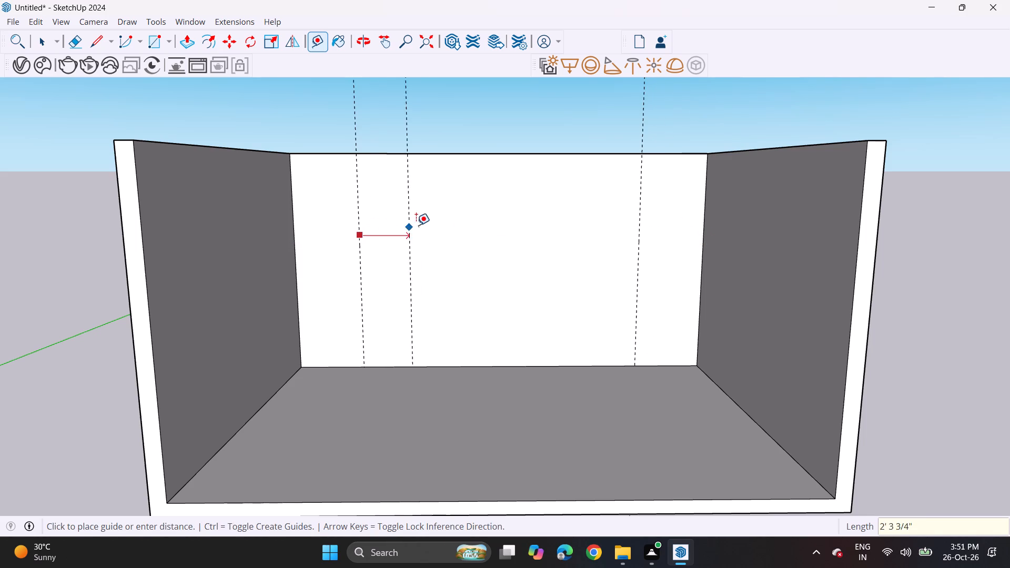
{"action": "type", "text": "2'"}
{"action": "key", "text": "Return"}
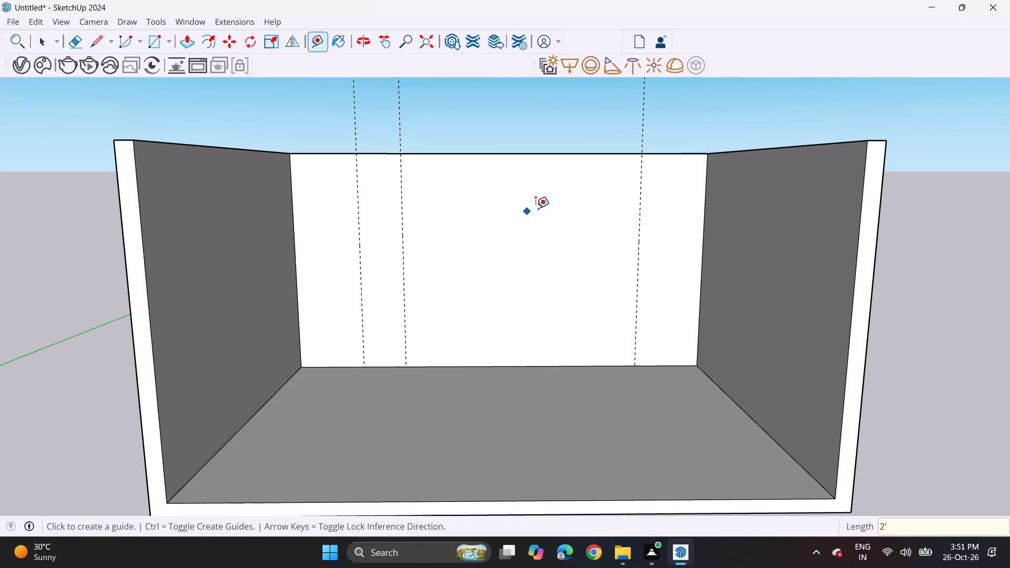
{"action": "left_click", "coordinate": [638, 252]}
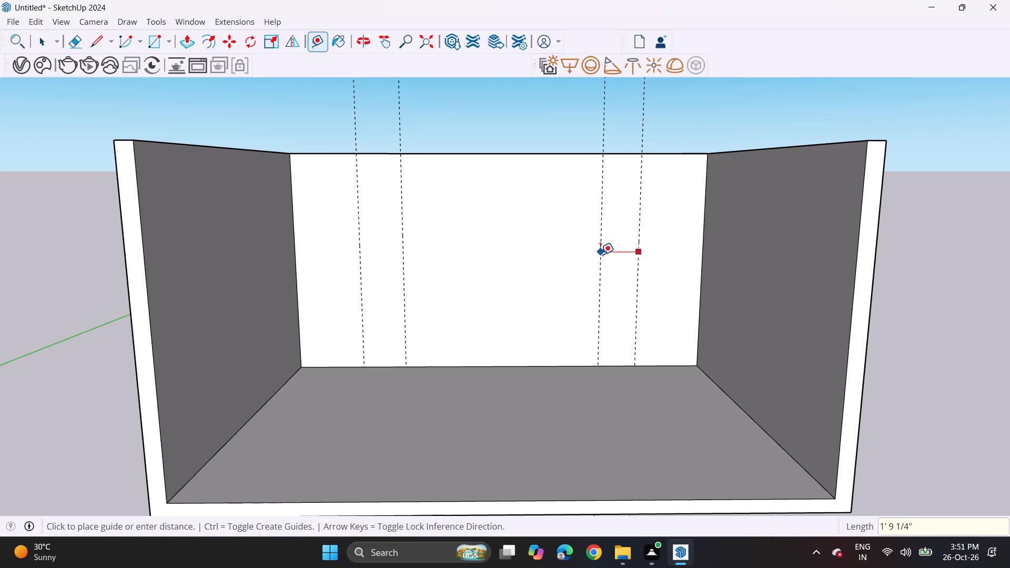
{"action": "type", "text": "2'"}
{"action": "key", "text": "Return"}
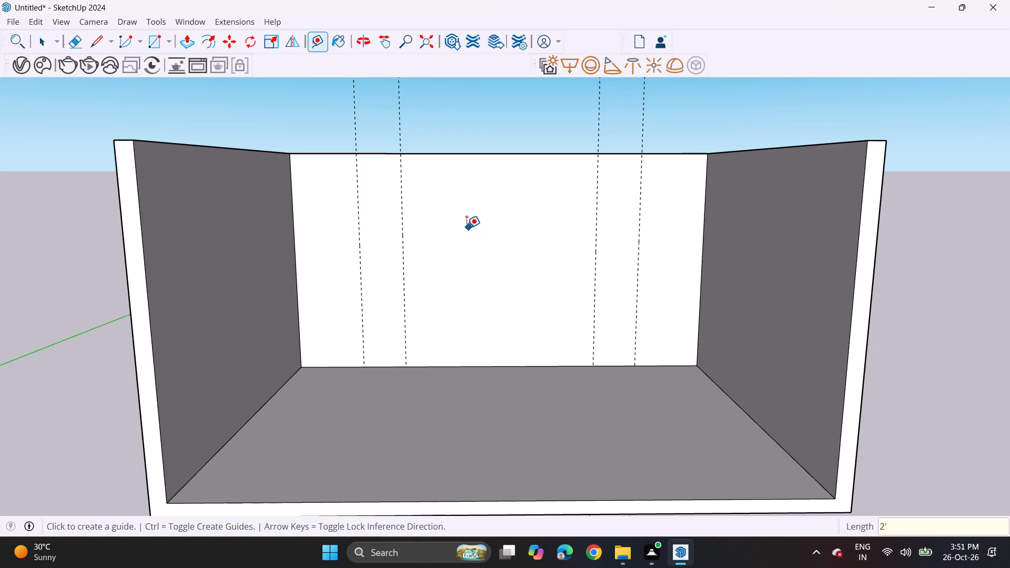
Draw a 2' by 10' full-height rectangle between each pair of guides on the back wall.
{"action": "left_click", "coordinate": [154, 40]}
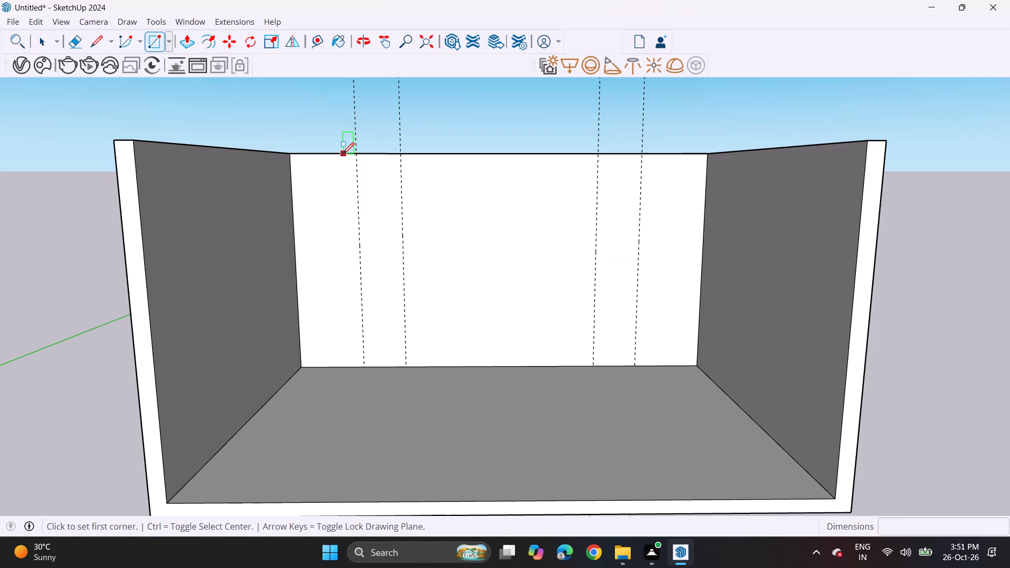
{"action": "left_click", "coordinate": [360, 153]}
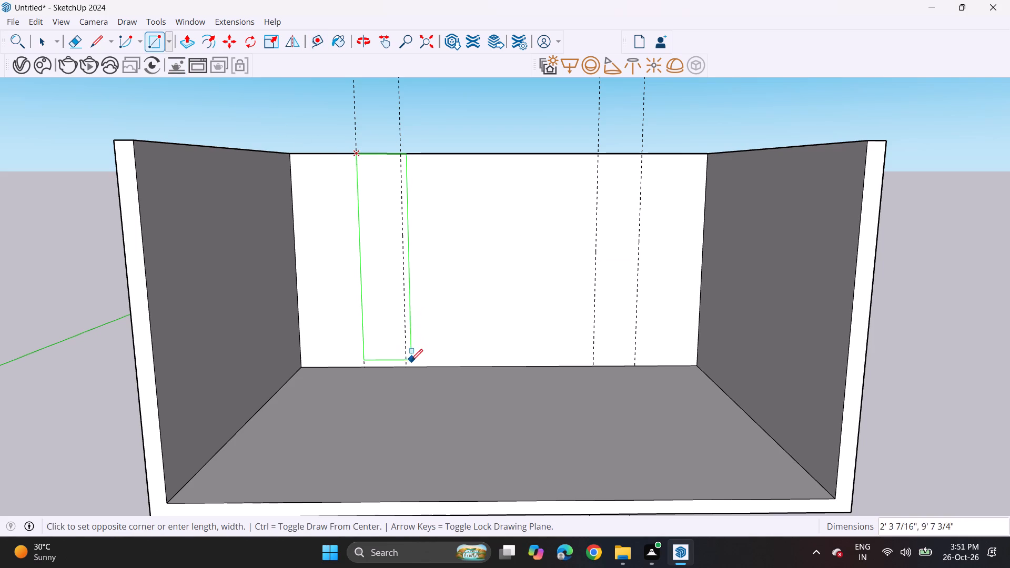
{"action": "left_click", "coordinate": [407, 369]}
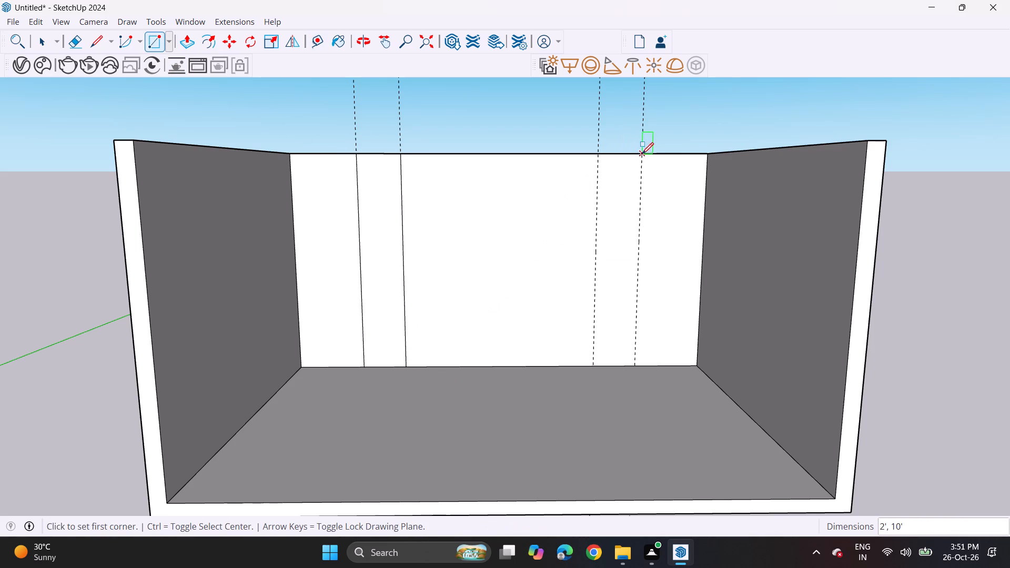
{"action": "left_click", "coordinate": [642, 154]}
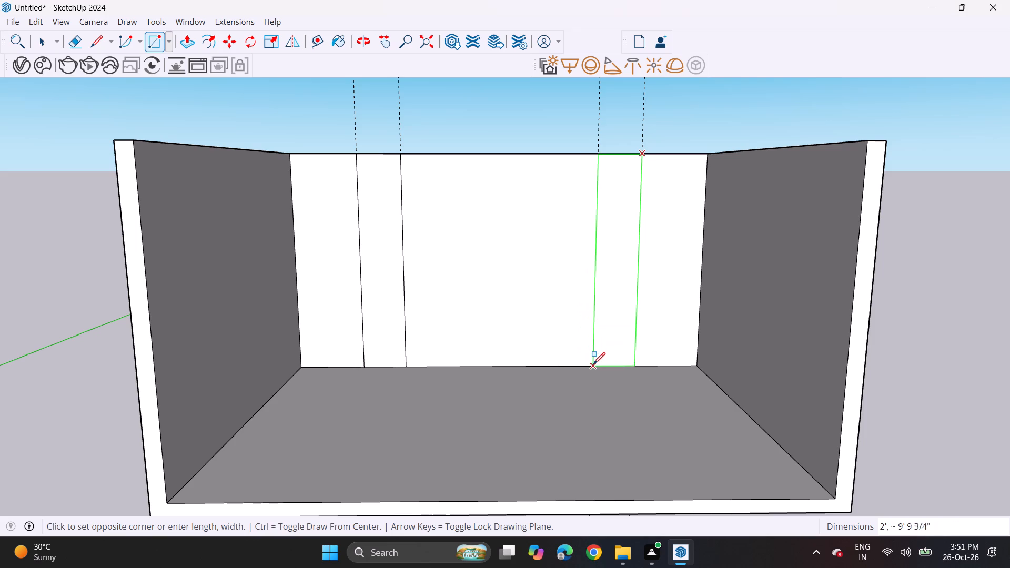
{"action": "left_click", "coordinate": [593, 364]}
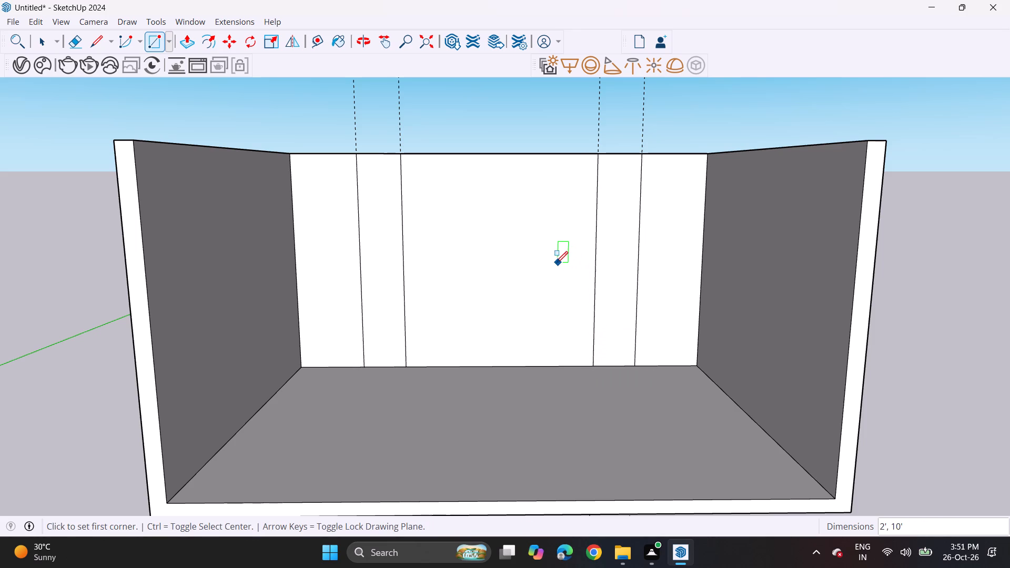
Push/Pull the right side wall's outer face and then its inner face outward, moving the inner face about 2' 2 7/16".
{"action": "left_click", "coordinate": [185, 43]}
{"action": "middle_click_drag", "start_coordinate": [871, 342], "coordinate": [801, 334]}
{"action": "middle_click_drag", "start_coordinate": [792, 347], "coordinate": [769, 350]}
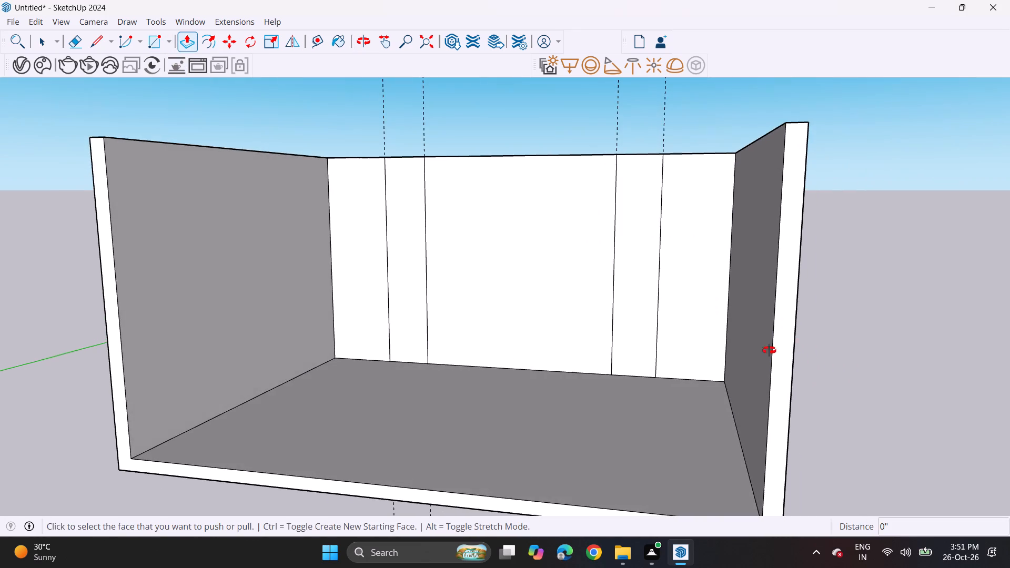
{"action": "middle_click_drag", "start_coordinate": [769, 350], "coordinate": [708, 361]}
{"action": "left_click", "coordinate": [703, 363]}
{"action": "left_click", "coordinate": [801, 378]}
{"action": "middle_click_drag", "start_coordinate": [652, 350], "coordinate": [797, 348]}
{"action": "left_click", "coordinate": [772, 342]}
{"action": "left_click", "coordinate": [843, 322]}
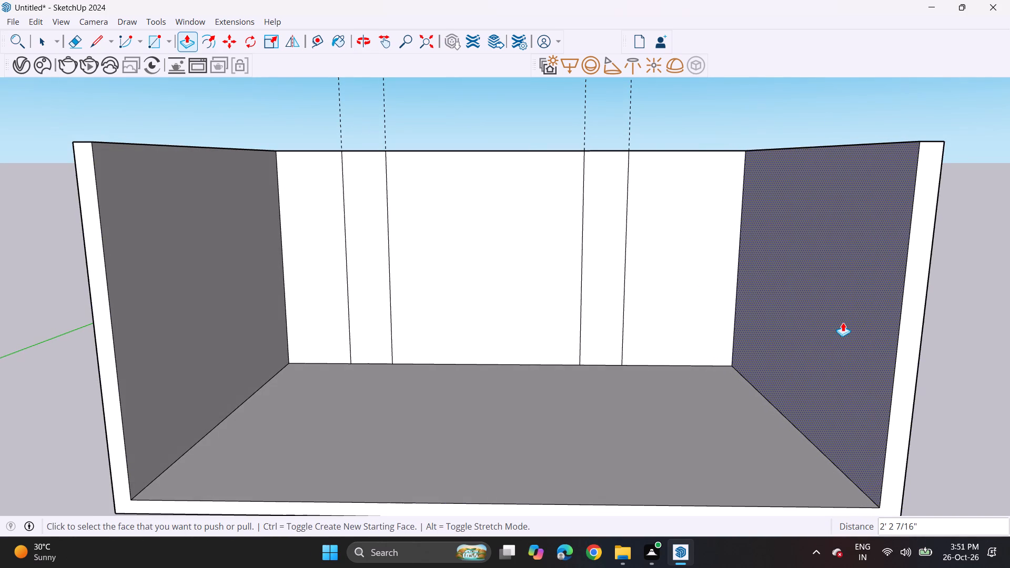
Push/Pull the left side wall outward, moving its outer face about 1' 8 1/4" and its inner face about 1' 6 13/16".
{"action": "middle_click_drag", "start_coordinate": [55, 414], "coordinate": [208, 371]}
{"action": "double_click", "coordinate": [247, 361]}
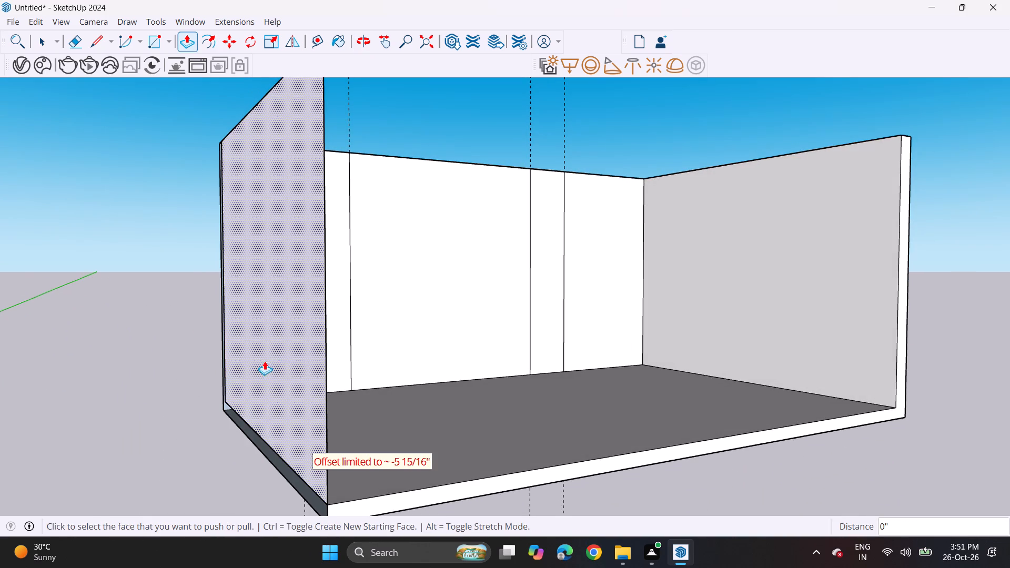
{"action": "key", "text": "ctrl+z"}
{"action": "left_click", "coordinate": [285, 346]}
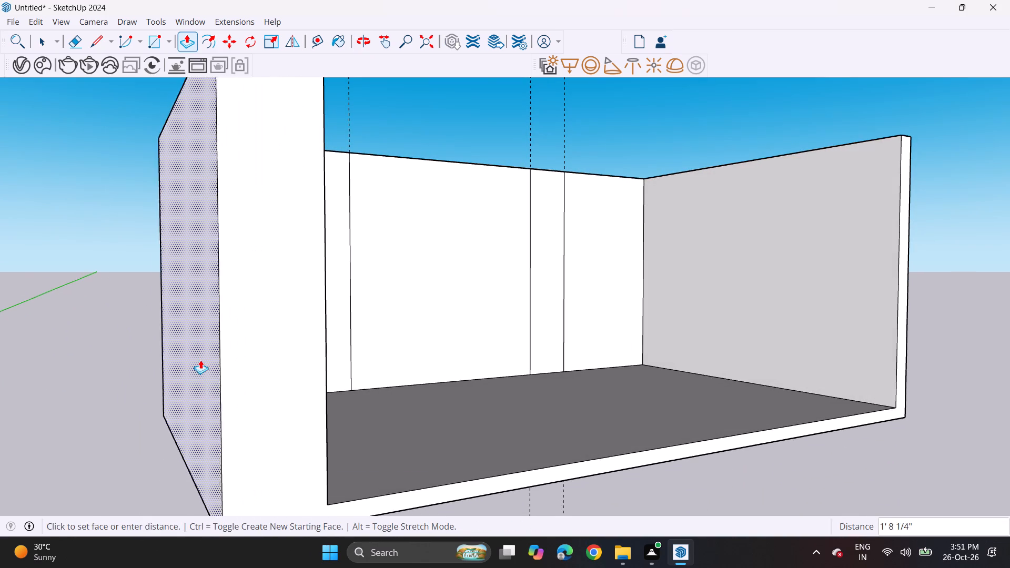
{"action": "left_click", "coordinate": [200, 360]}
{"action": "middle_click_drag", "start_coordinate": [316, 338], "coordinate": [196, 351]}
{"action": "left_click", "coordinate": [209, 356]}
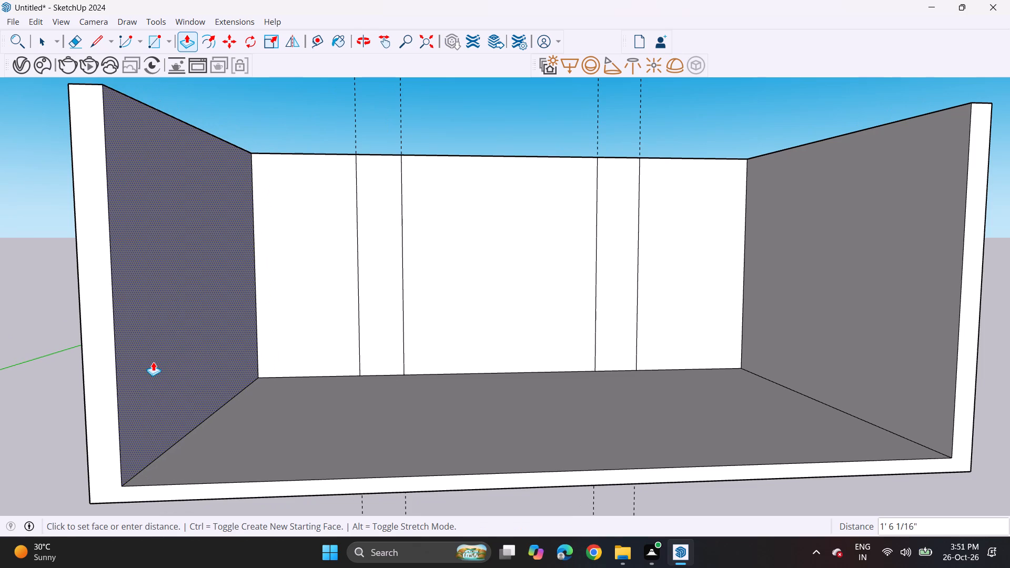
{"action": "left_click", "coordinate": [152, 359]}
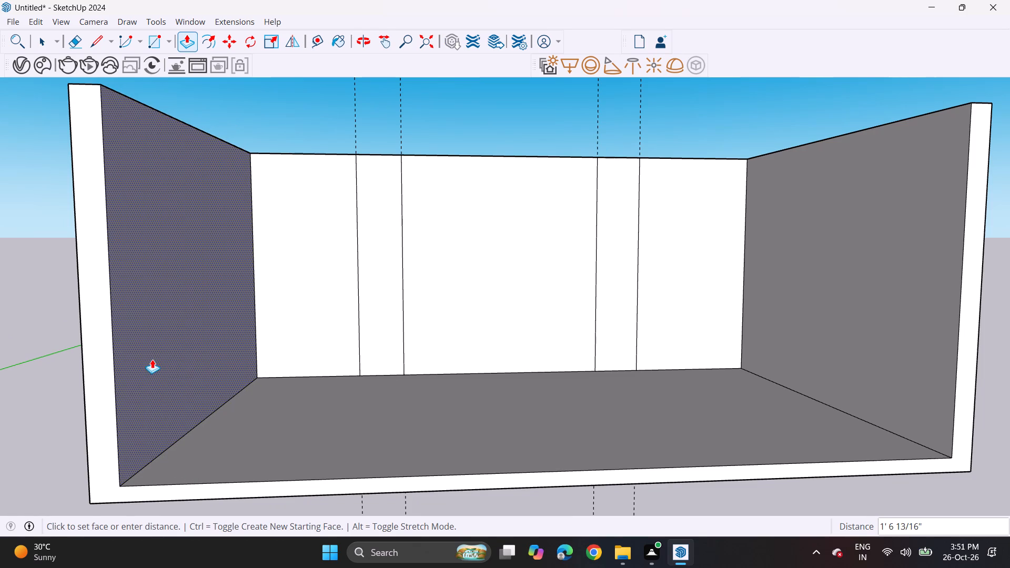
Push/Pull the top face of the walls up about 1' 9 15/16".
{"action": "middle_click_drag", "start_coordinate": [342, 324], "coordinate": [321, 334]}
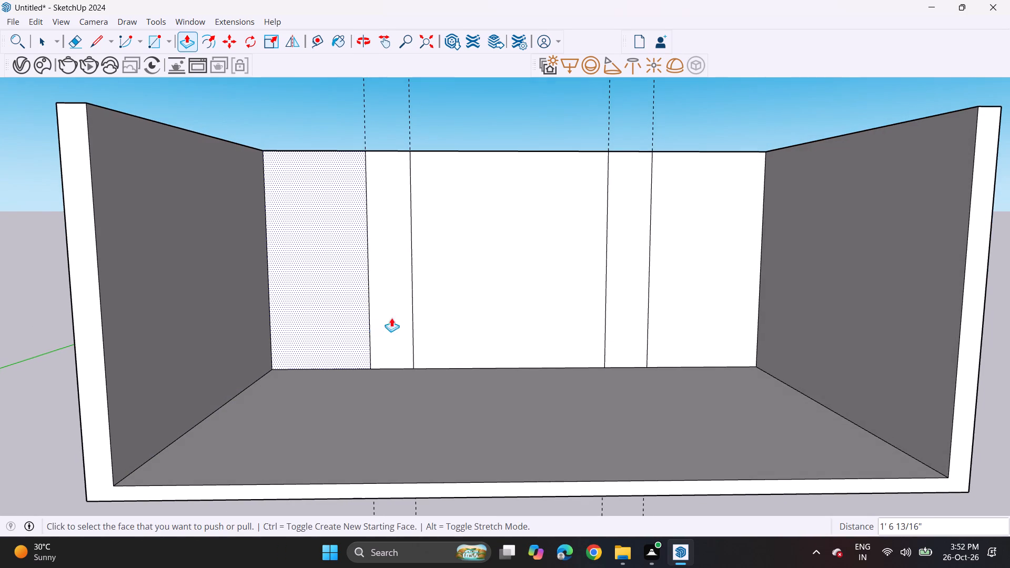
{"action": "middle_click_drag", "start_coordinate": [491, 237], "coordinate": [486, 309]}
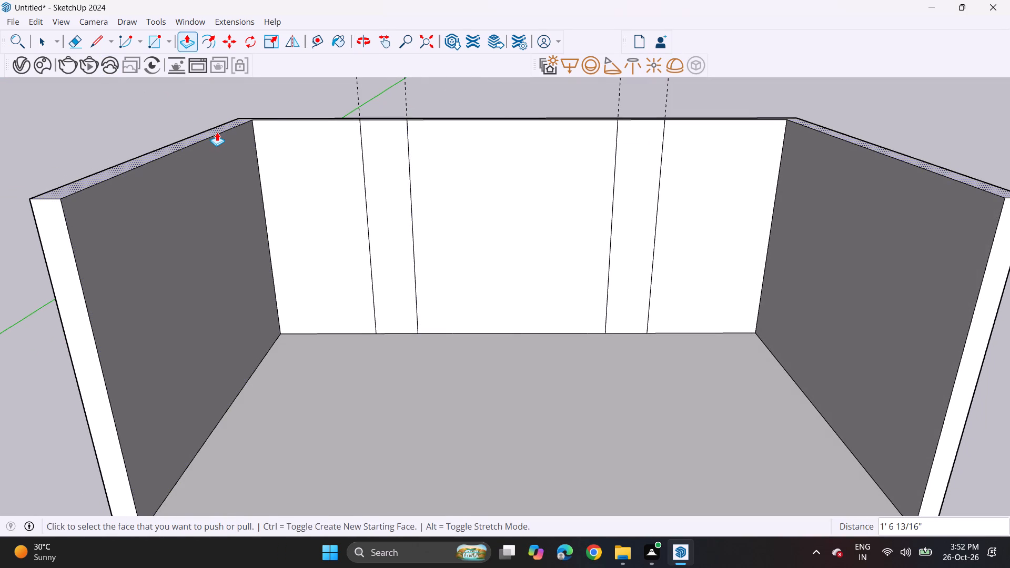
{"action": "left_click", "coordinate": [217, 132]}
{"action": "left_click", "coordinate": [209, 82]}
Copy the back wall's middle panel, face and edges, about 31' 2 5/8" sideways to beyond the right side wall.
{"action": "middle_click_drag", "start_coordinate": [364, 202], "coordinate": [383, 154]}
{"action": "scroll", "coordinate": [379, 160], "scroll_direction": "down", "scroll_amount": 2}
{"action": "middle_click_drag", "start_coordinate": [437, 194], "coordinate": [447, 232]}
{"action": "middle_click_drag", "start_coordinate": [462, 244], "coordinate": [451, 220]}
{"action": "scroll", "coordinate": [456, 228], "scroll_direction": "up", "scroll_amount": 1}
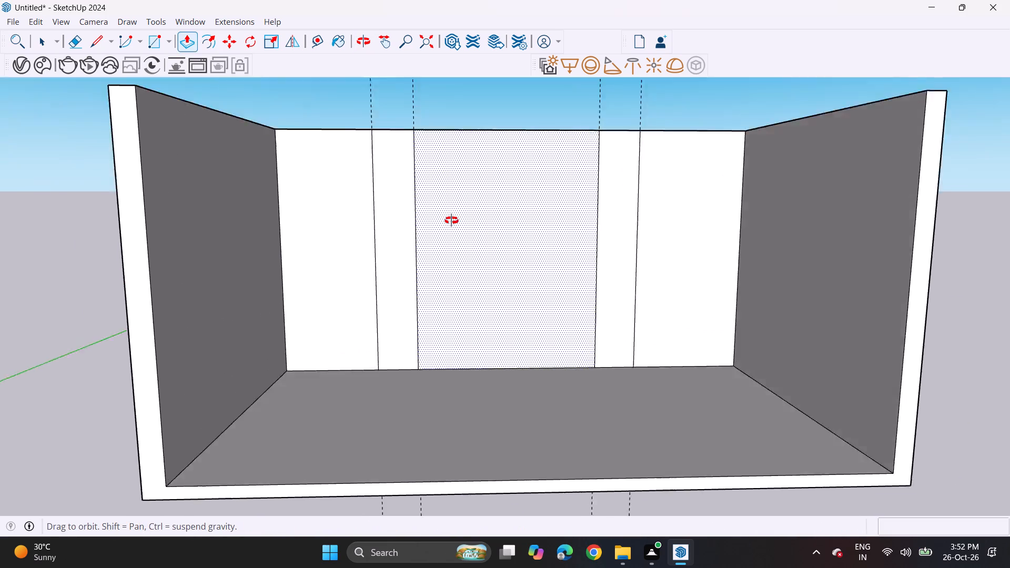
{"action": "middle_click_drag", "start_coordinate": [451, 220], "coordinate": [448, 203]}
{"action": "scroll", "coordinate": [446, 161], "scroll_direction": "down", "scroll_amount": 5}
{"action": "middle_click_drag", "start_coordinate": [452, 141], "coordinate": [458, 192], "text": "shift"}
{"action": "middle_click_drag", "start_coordinate": [463, 189], "coordinate": [450, 282]}
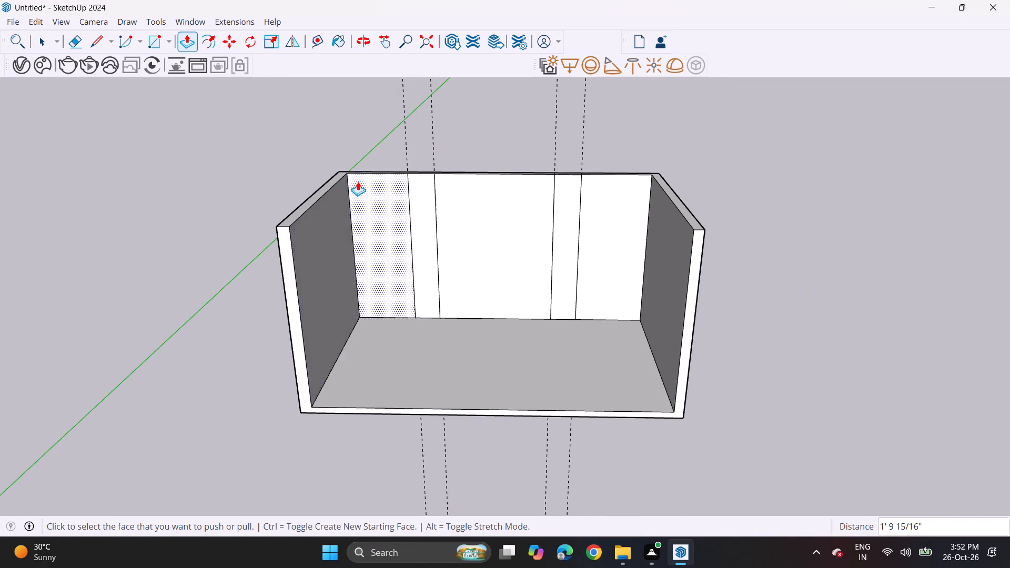
{"action": "scroll", "coordinate": [300, 180], "scroll_direction": "up", "scroll_amount": 1}
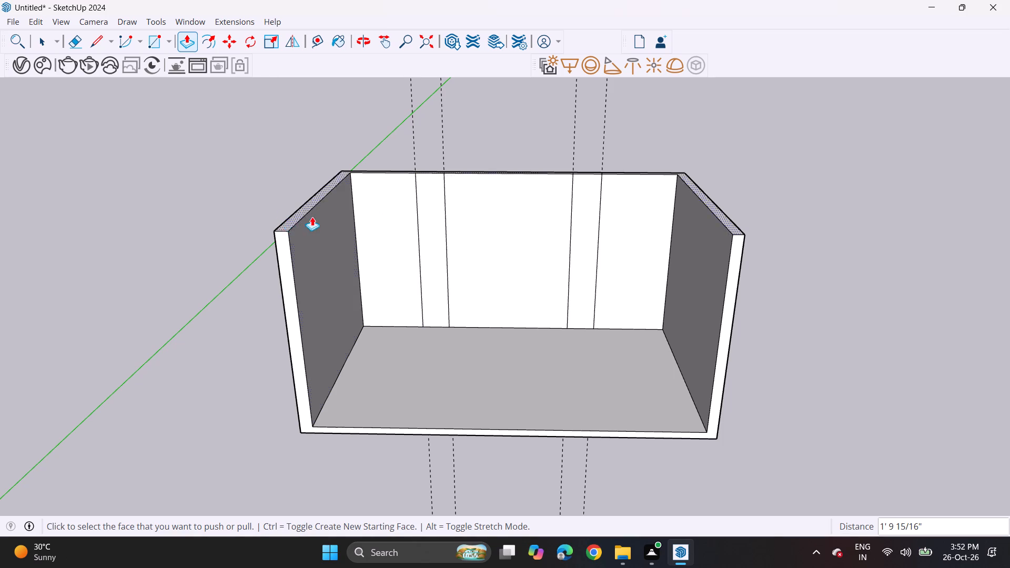
{"action": "key", "text": "space"}
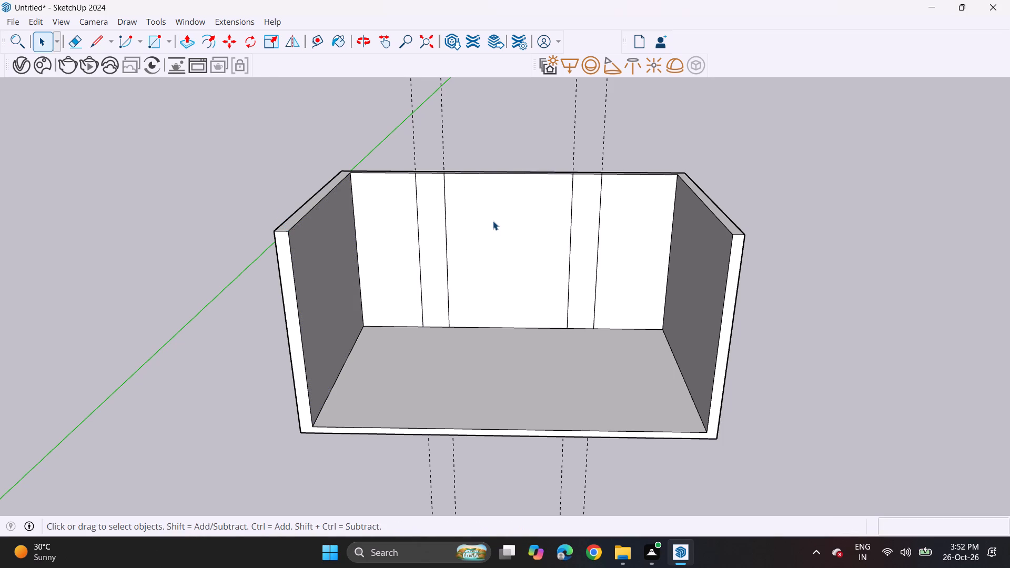
{"action": "double_click", "coordinate": [493, 221]}
{"action": "key", "text": "m"}
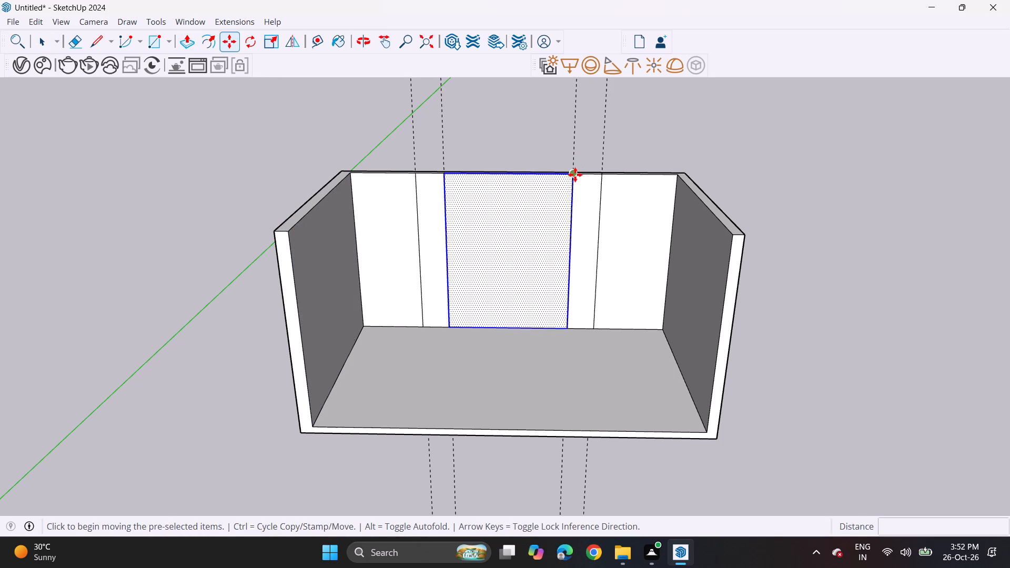
{"action": "left_click", "coordinate": [575, 175]}
{"action": "middle_click_drag", "start_coordinate": [736, 140], "coordinate": [395, 153], "text": "shift"}
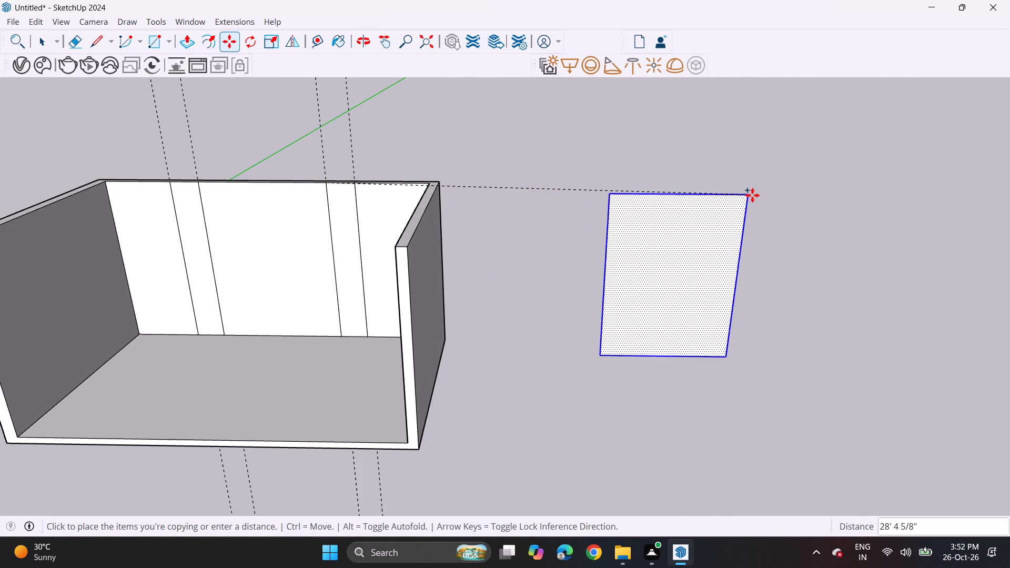
{"action": "left_click", "coordinate": [781, 188]}
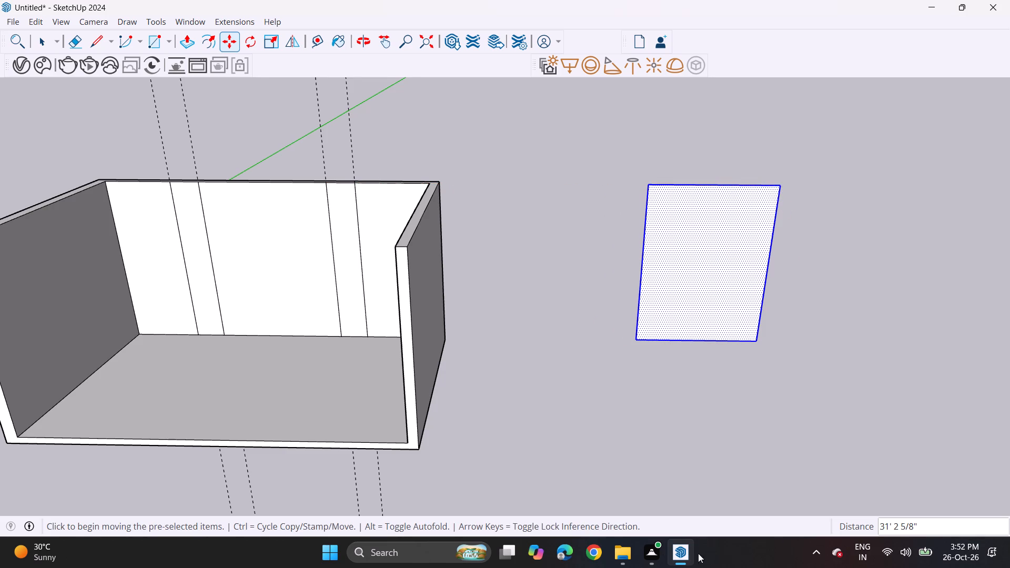
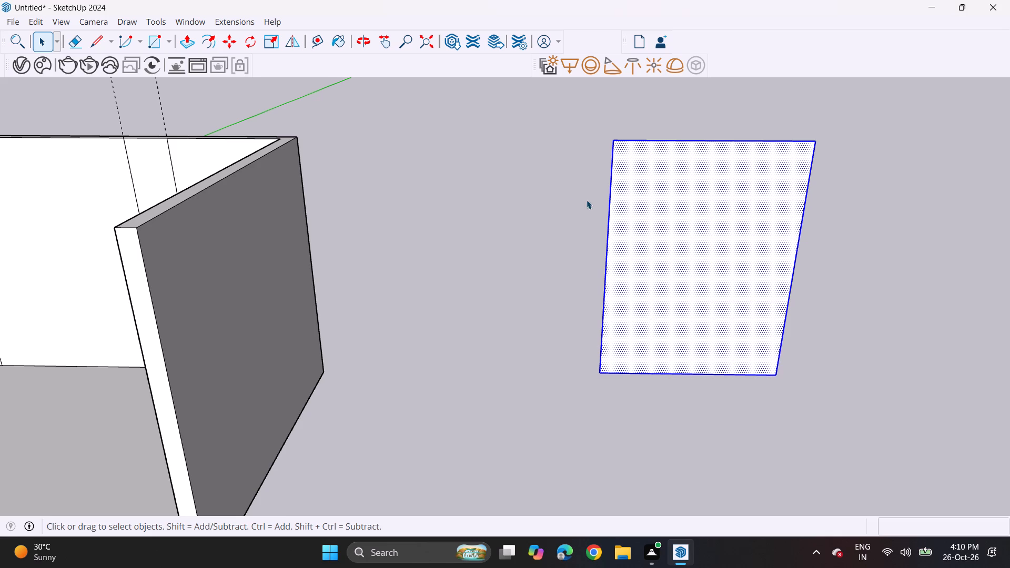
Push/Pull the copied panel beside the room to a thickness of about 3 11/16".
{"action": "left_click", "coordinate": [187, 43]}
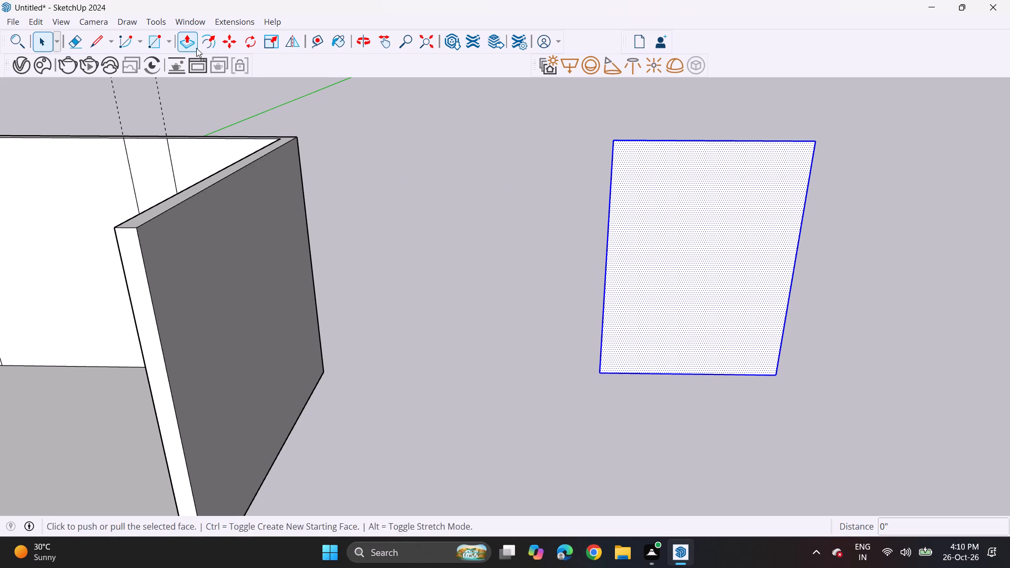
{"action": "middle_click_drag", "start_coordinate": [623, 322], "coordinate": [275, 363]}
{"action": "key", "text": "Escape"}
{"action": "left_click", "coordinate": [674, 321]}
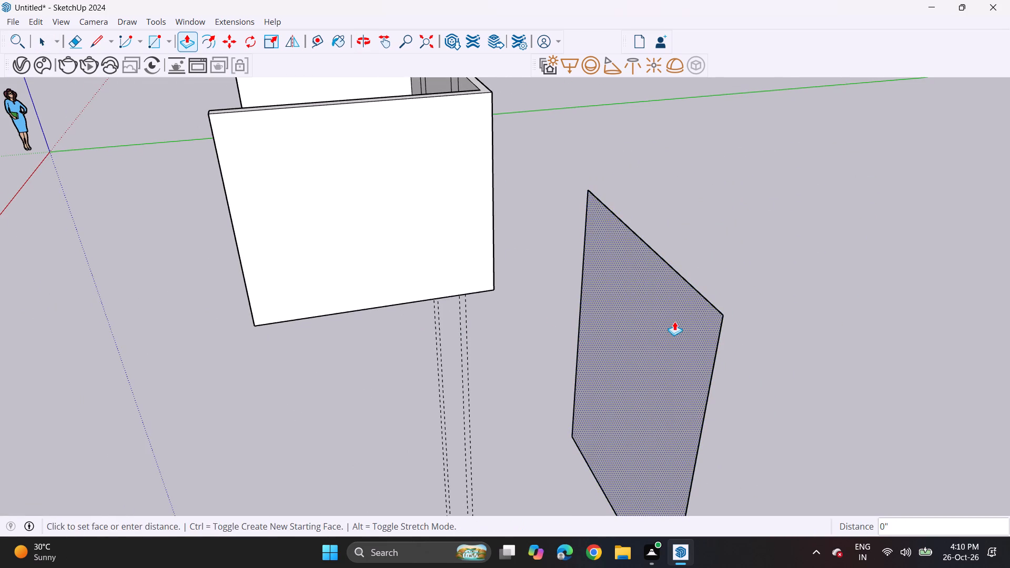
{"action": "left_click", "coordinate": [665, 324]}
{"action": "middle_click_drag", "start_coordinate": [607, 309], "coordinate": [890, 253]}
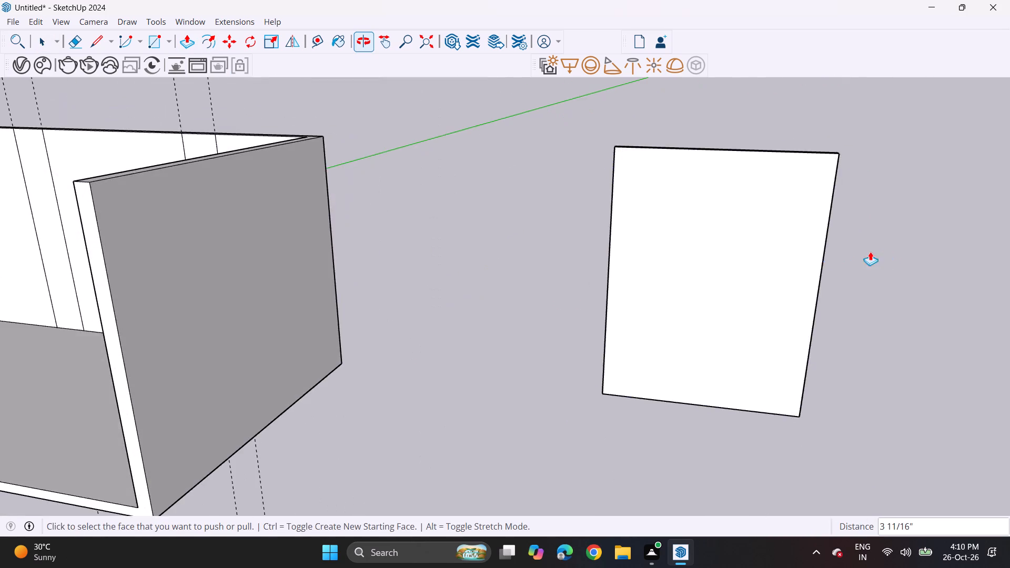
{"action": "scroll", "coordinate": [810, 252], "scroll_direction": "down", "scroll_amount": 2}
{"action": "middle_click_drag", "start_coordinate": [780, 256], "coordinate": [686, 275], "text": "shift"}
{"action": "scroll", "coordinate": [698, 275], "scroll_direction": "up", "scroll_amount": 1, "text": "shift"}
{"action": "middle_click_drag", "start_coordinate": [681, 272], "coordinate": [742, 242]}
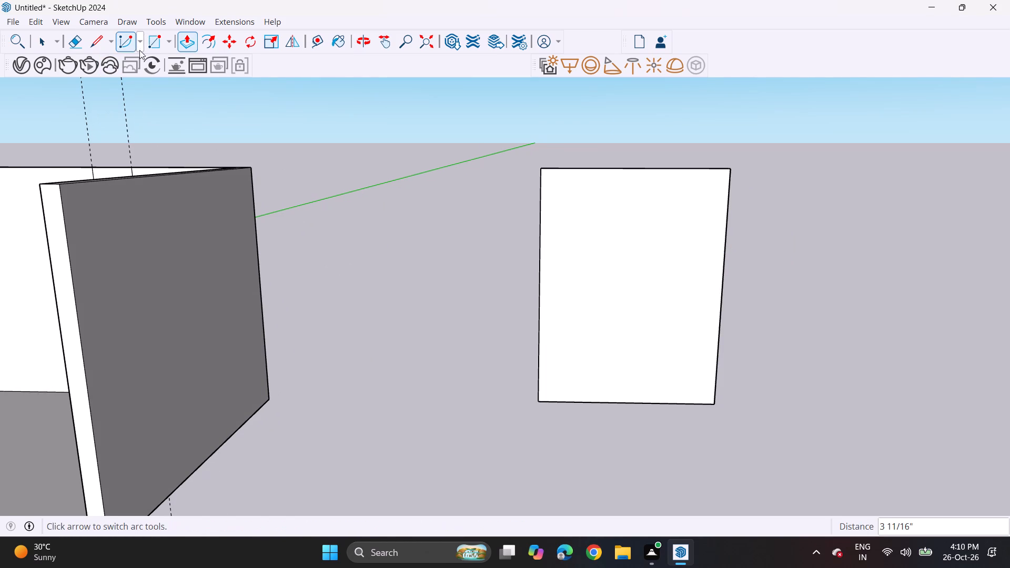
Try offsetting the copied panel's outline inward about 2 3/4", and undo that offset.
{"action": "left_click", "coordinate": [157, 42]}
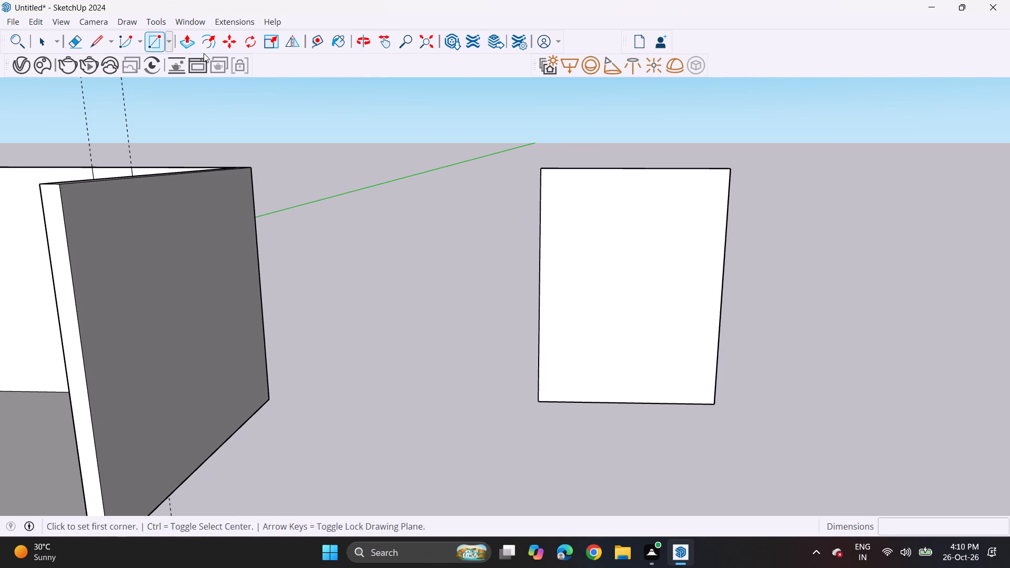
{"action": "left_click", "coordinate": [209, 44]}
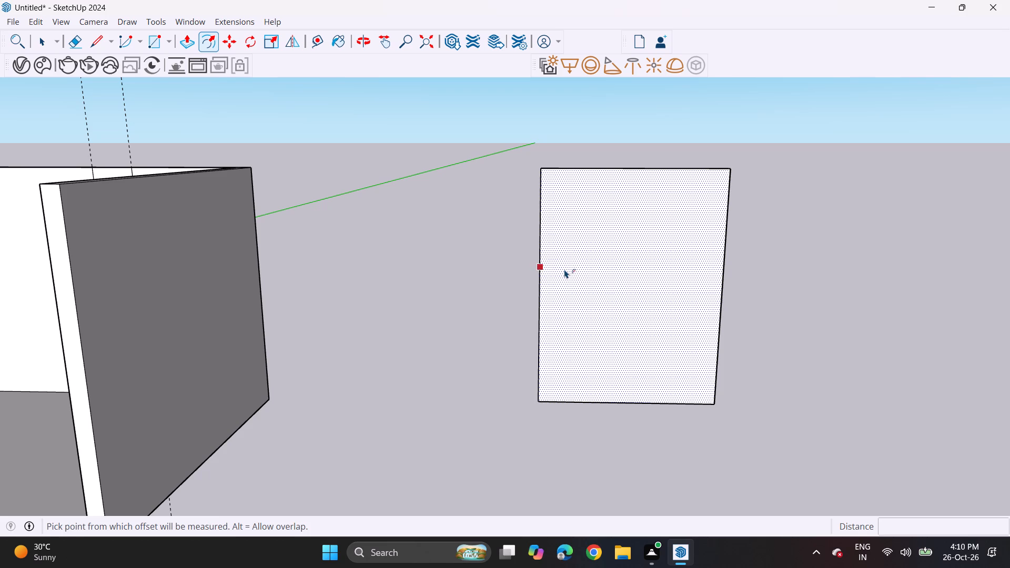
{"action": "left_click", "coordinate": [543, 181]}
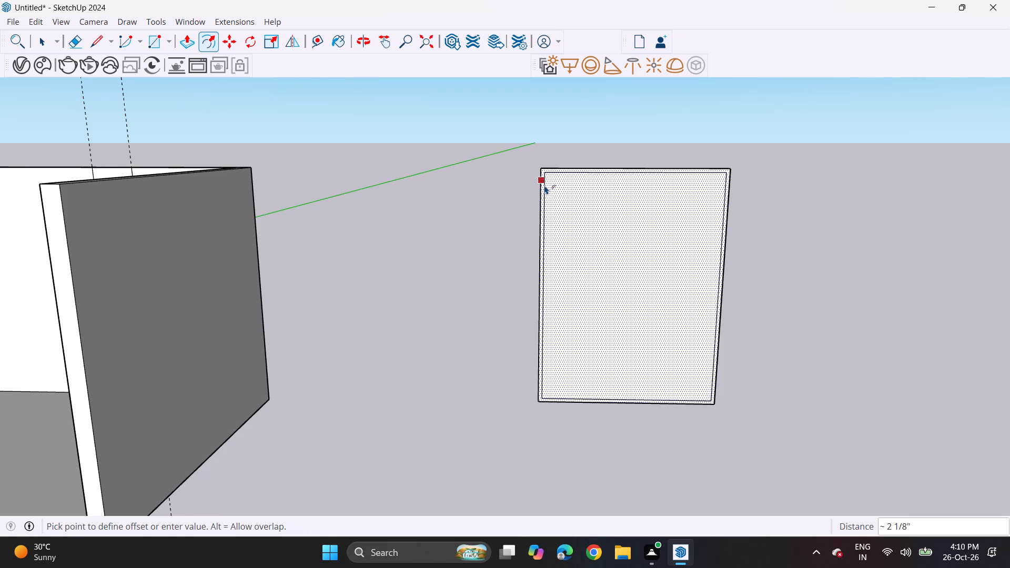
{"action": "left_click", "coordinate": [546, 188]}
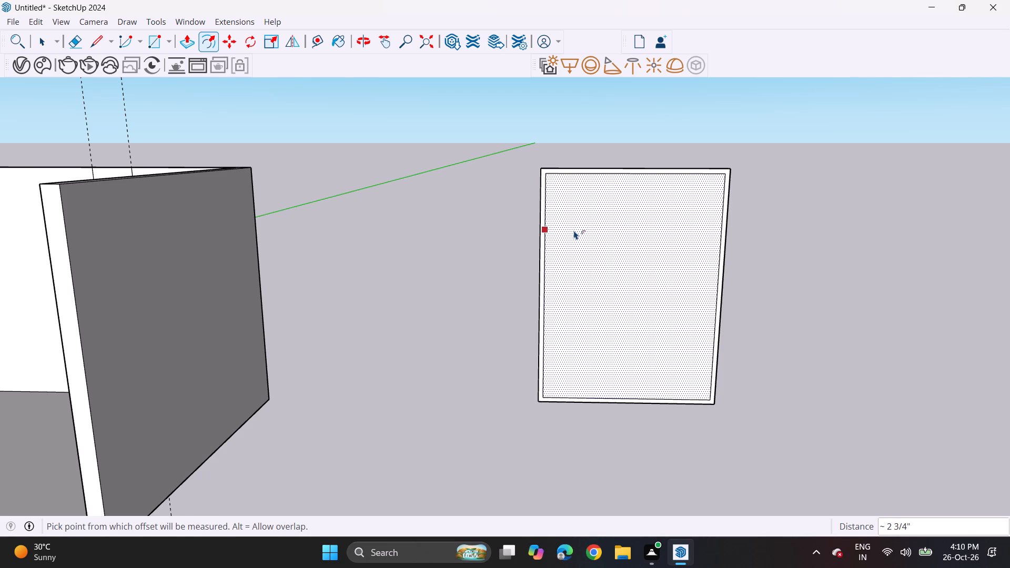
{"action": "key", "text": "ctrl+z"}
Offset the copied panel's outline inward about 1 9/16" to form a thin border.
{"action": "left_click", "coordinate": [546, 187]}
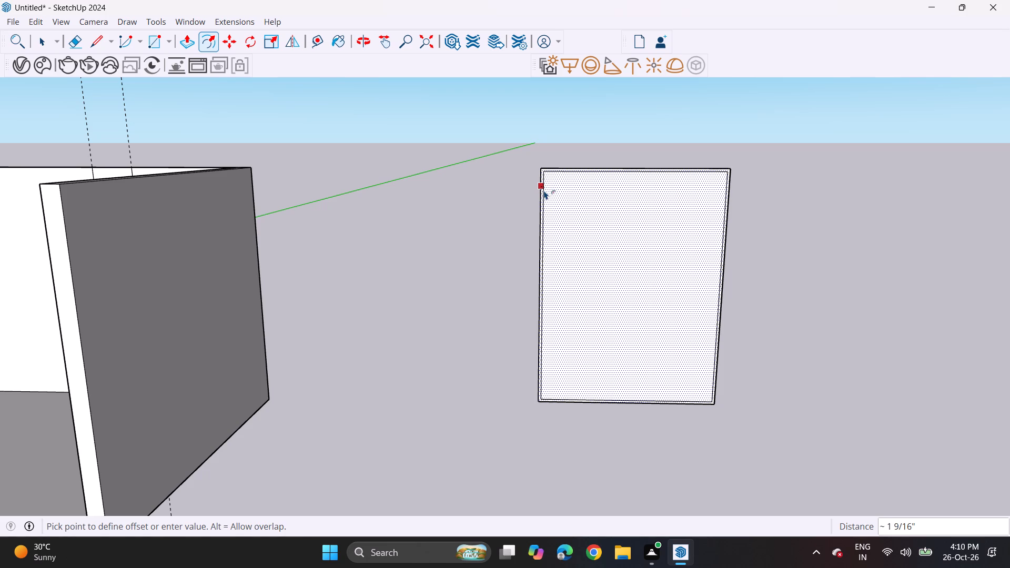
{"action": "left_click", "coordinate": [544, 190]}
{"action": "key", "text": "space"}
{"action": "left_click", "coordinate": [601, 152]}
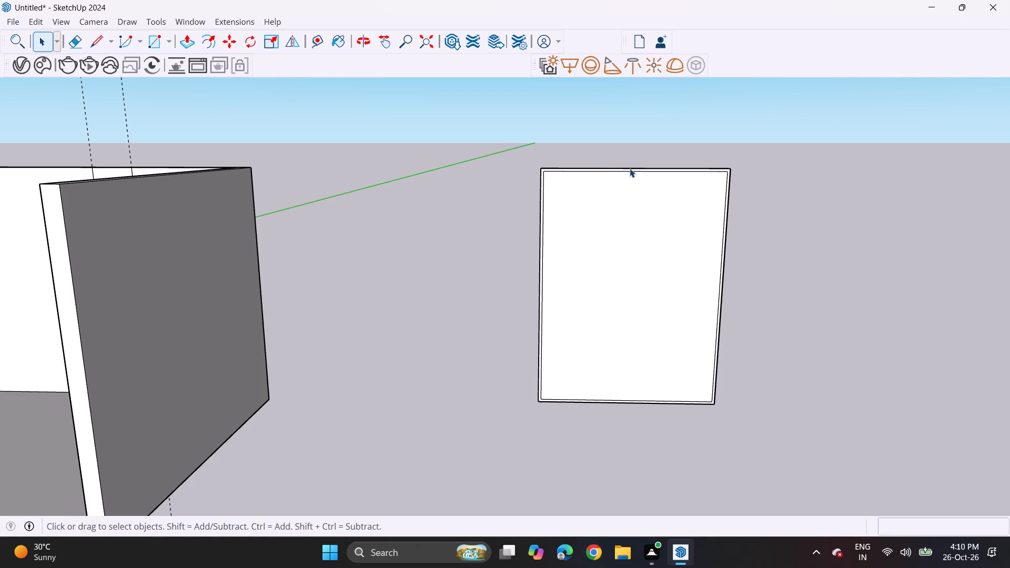
Examine the thin border on the copied panel and compare the panel with the room shell.
{"action": "scroll", "coordinate": [670, 180], "scroll_direction": "up", "scroll_amount": 2}
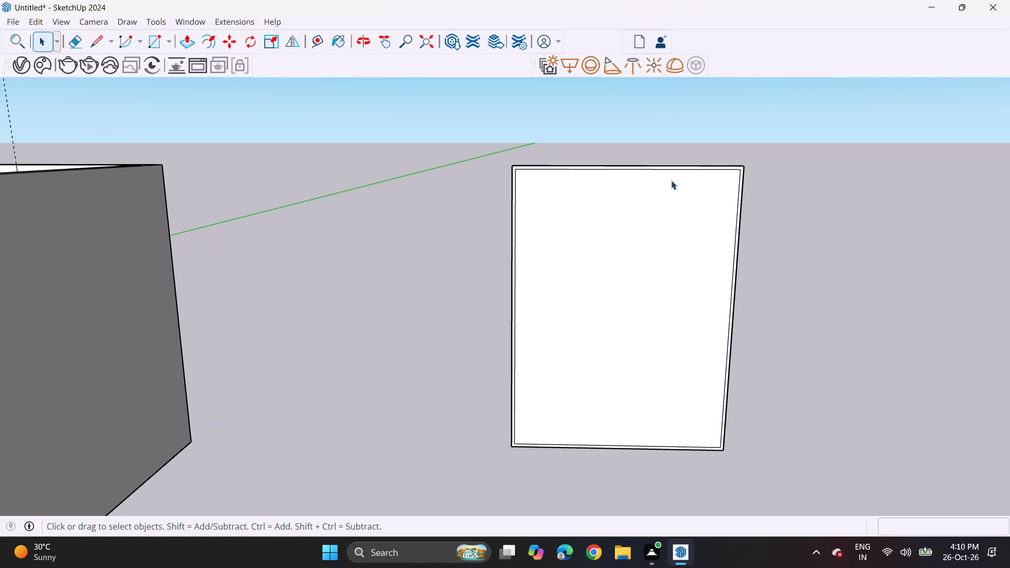
{"action": "scroll", "coordinate": [671, 180], "scroll_direction": "down", "scroll_amount": 8}
{"action": "scroll", "coordinate": [671, 180], "scroll_direction": "up", "scroll_amount": 9}
{"action": "middle_click_drag", "start_coordinate": [674, 196], "coordinate": [614, 196], "text": "shift"}
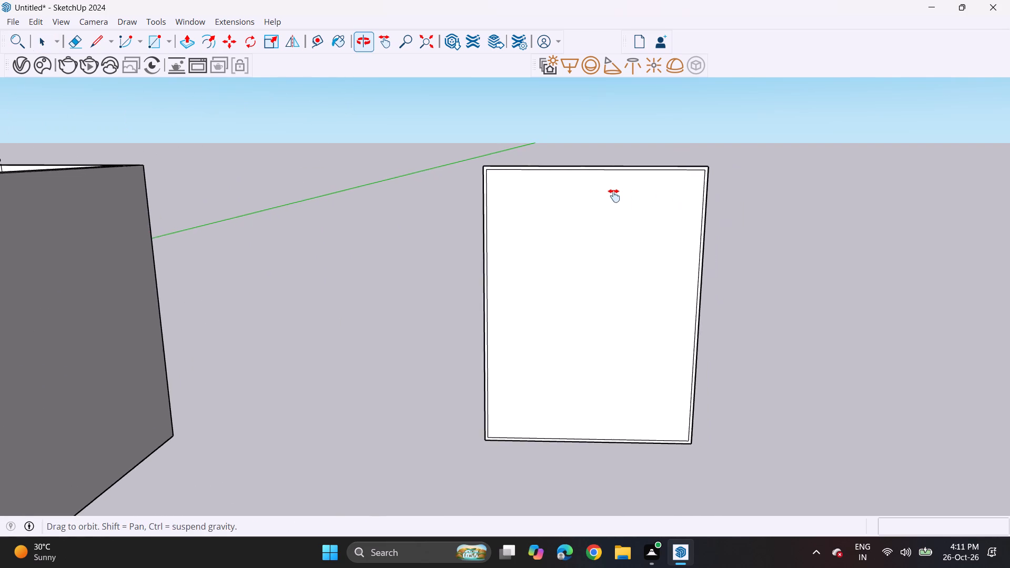
{"action": "middle_click_drag", "start_coordinate": [614, 196], "coordinate": [580, 192], "text": "shift"}
{"action": "scroll", "coordinate": [579, 192], "scroll_direction": "up", "scroll_amount": 2}
{"action": "scroll", "coordinate": [574, 194], "scroll_direction": "down", "scroll_amount": 7}
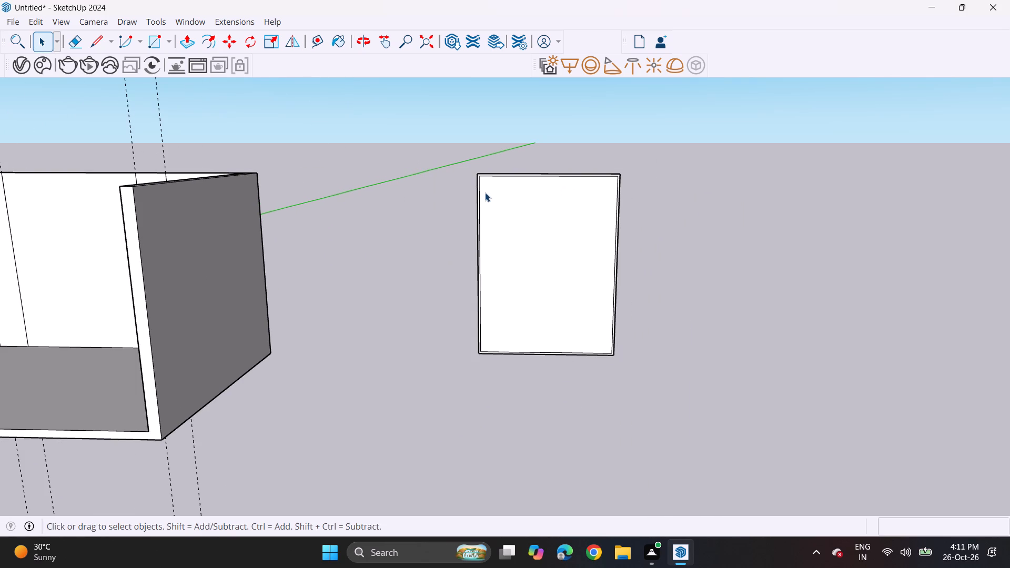
{"action": "middle_click_drag", "start_coordinate": [493, 200], "coordinate": [490, 218]}
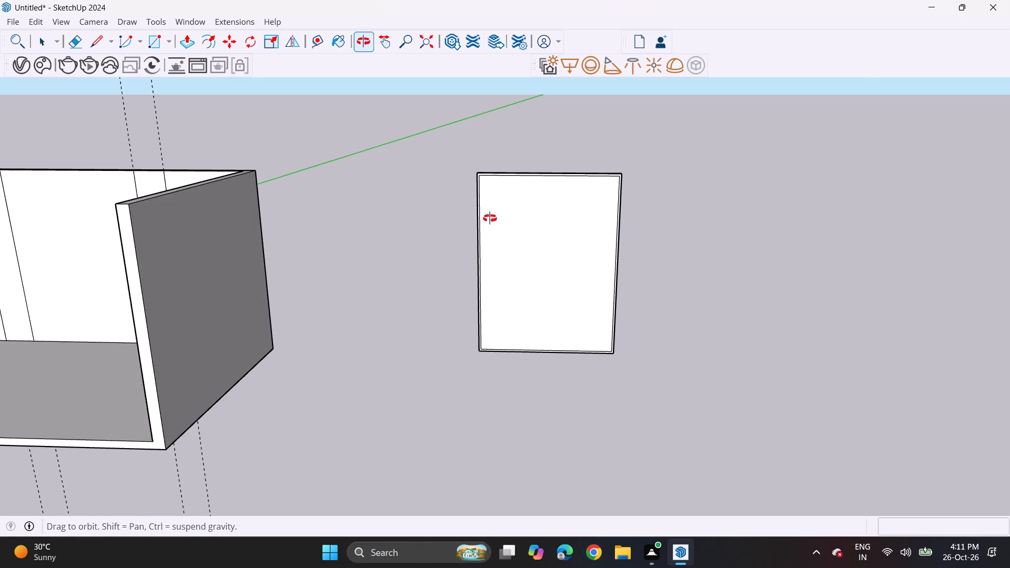
{"action": "middle_click_drag", "start_coordinate": [490, 218], "coordinate": [484, 191]}
{"action": "scroll", "coordinate": [484, 208], "scroll_direction": "up", "scroll_amount": 2}
{"action": "scroll", "coordinate": [484, 191], "scroll_direction": "down", "scroll_amount": 6}
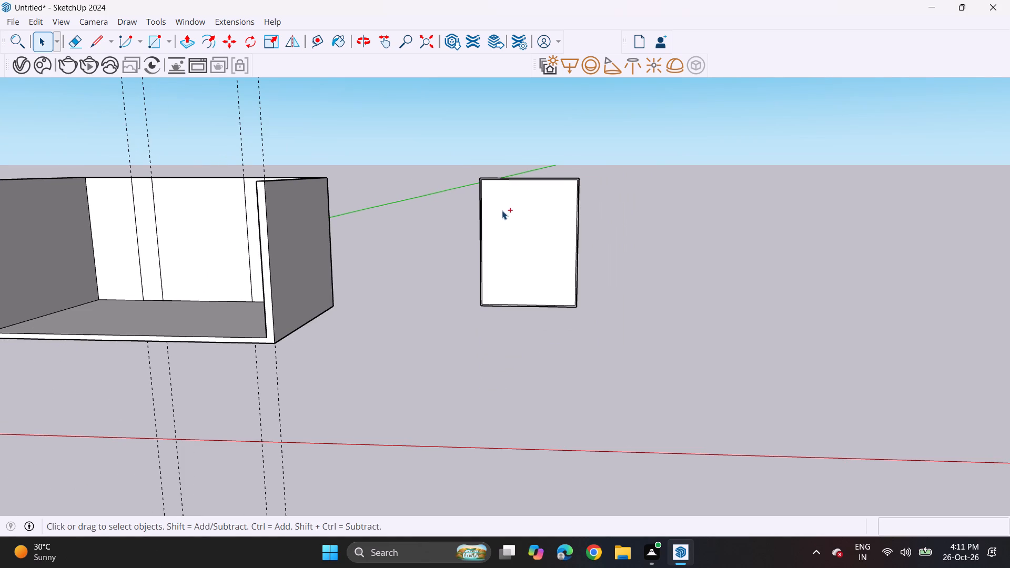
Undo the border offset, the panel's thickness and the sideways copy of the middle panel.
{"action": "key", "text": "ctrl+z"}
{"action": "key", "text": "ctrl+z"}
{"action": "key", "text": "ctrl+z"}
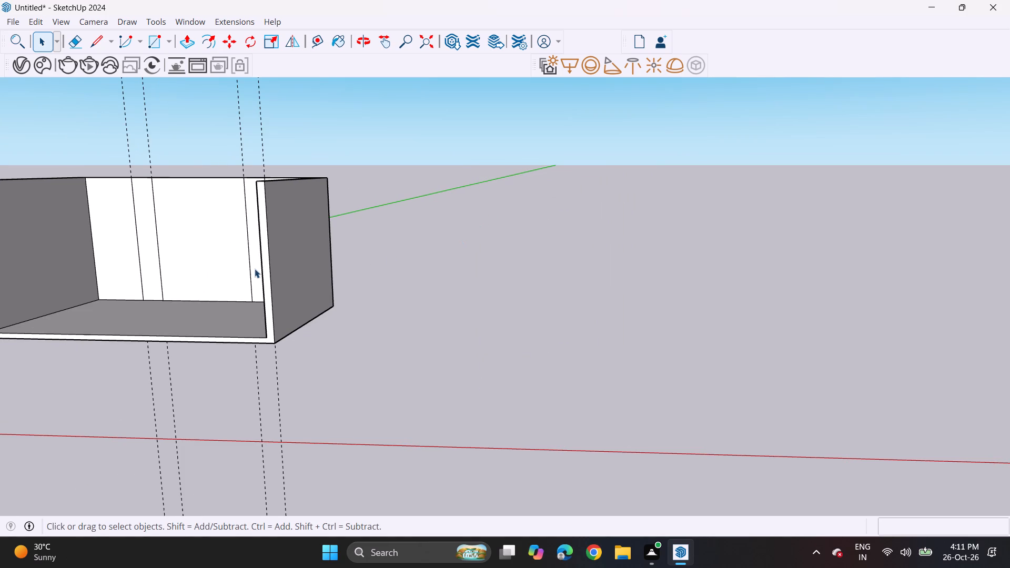
Copy the back wall's middle panel and the two narrow panels flanking it sideways to beyond the right side wall.
{"action": "scroll", "coordinate": [378, 296], "scroll_direction": "down", "scroll_amount": 1, "text": "shift"}
{"action": "middle_click_drag", "start_coordinate": [344, 289], "coordinate": [634, 309]}
{"action": "scroll", "coordinate": [450, 272], "scroll_direction": "up", "scroll_amount": 5}
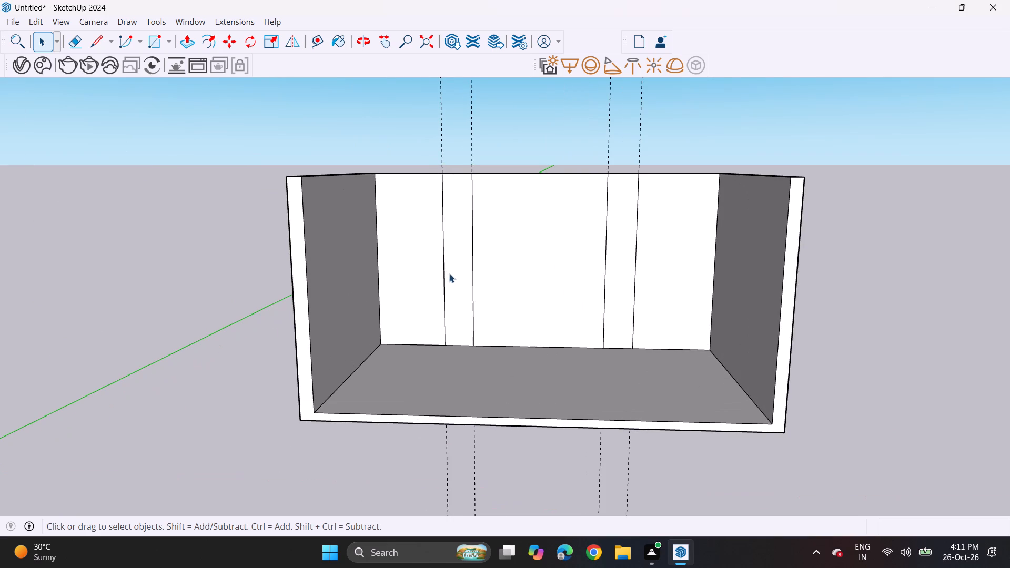
{"action": "double_click", "coordinate": [449, 273]}
{"action": "double_click", "coordinate": [548, 276], "text": "ctrl"}
{"action": "double_click", "coordinate": [614, 277], "text": "ctrl"}
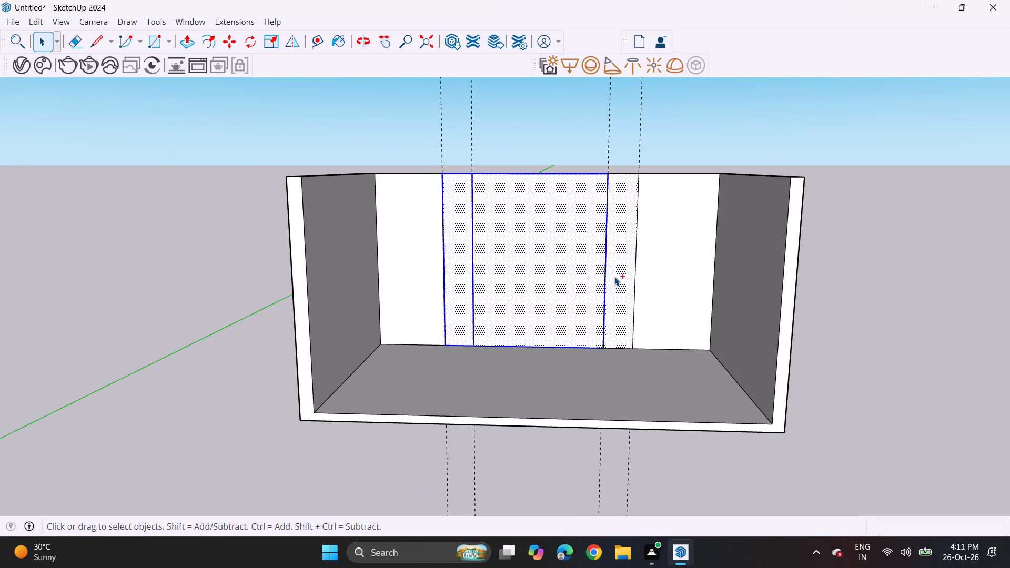
{"action": "key", "text": "m"}
{"action": "left_click", "coordinate": [442, 344]}
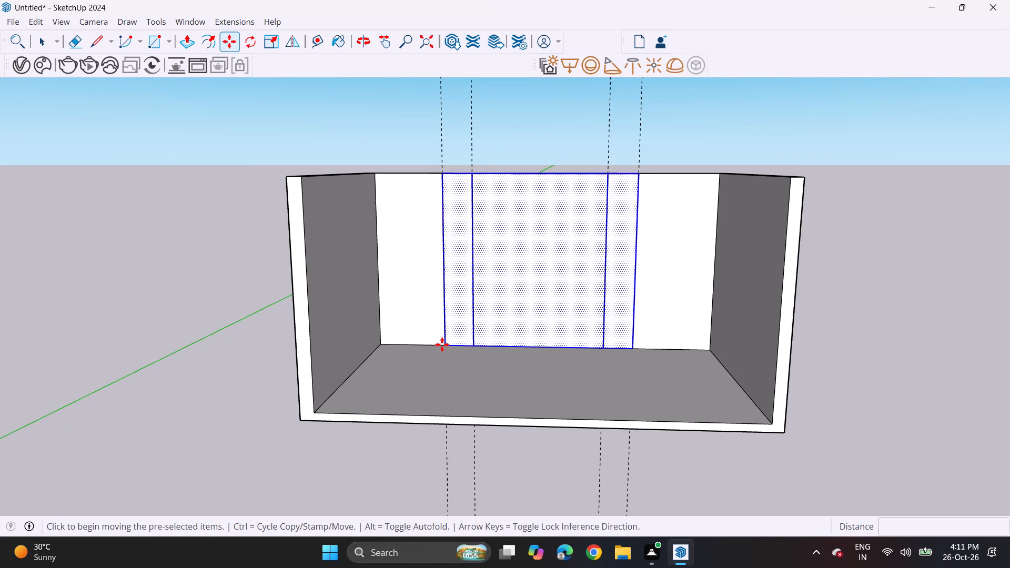
{"action": "scroll", "coordinate": [528, 338], "scroll_direction": "down", "scroll_amount": 6}
{"action": "middle_click_drag", "start_coordinate": [521, 331], "coordinate": [207, 296], "text": "shift"}
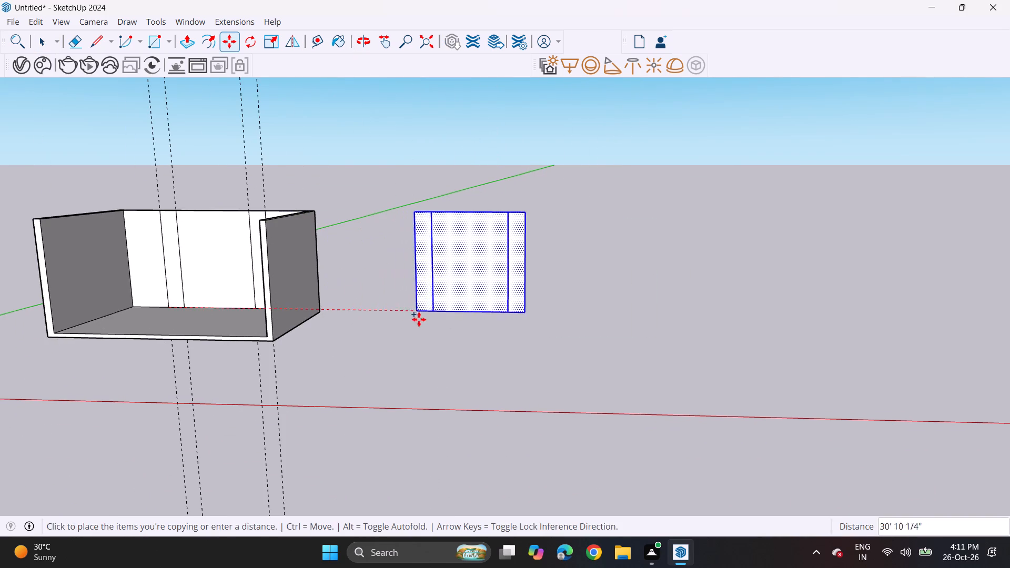
{"action": "left_click", "coordinate": [457, 312]}
{"action": "scroll", "coordinate": [484, 271], "scroll_direction": "up", "scroll_amount": 3}
{"action": "key", "text": "space"}
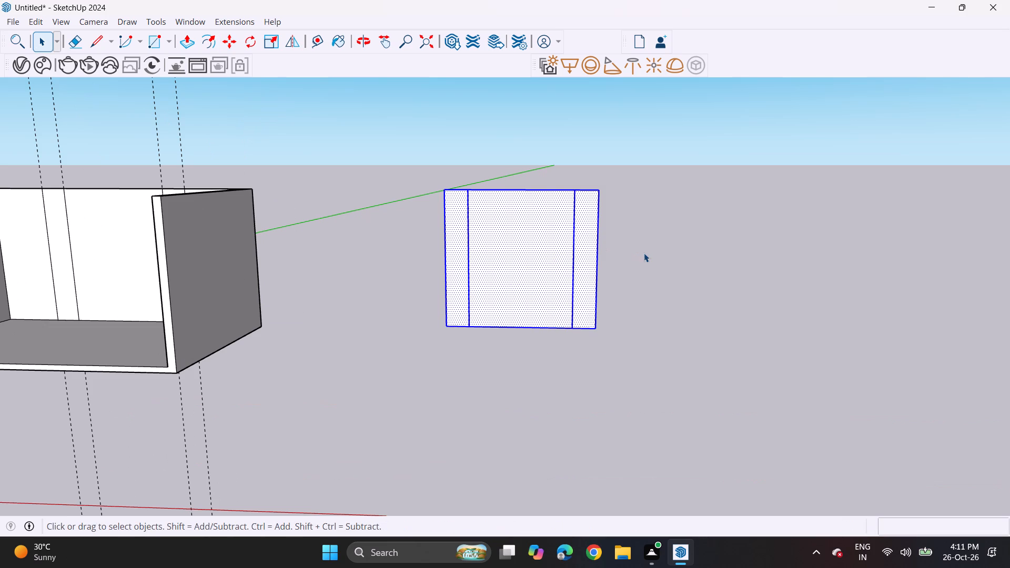
{"action": "left_click", "coordinate": [644, 253]}
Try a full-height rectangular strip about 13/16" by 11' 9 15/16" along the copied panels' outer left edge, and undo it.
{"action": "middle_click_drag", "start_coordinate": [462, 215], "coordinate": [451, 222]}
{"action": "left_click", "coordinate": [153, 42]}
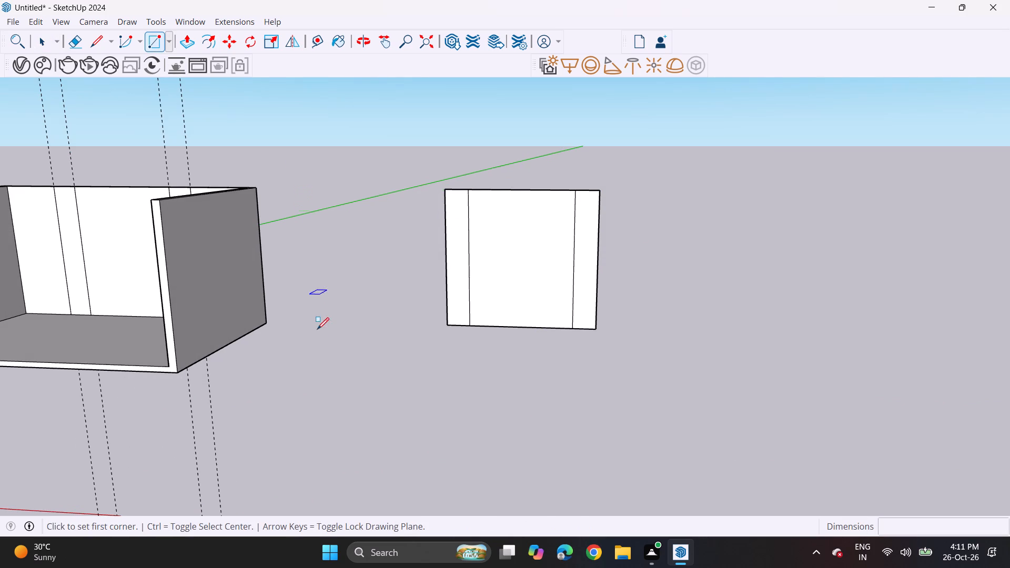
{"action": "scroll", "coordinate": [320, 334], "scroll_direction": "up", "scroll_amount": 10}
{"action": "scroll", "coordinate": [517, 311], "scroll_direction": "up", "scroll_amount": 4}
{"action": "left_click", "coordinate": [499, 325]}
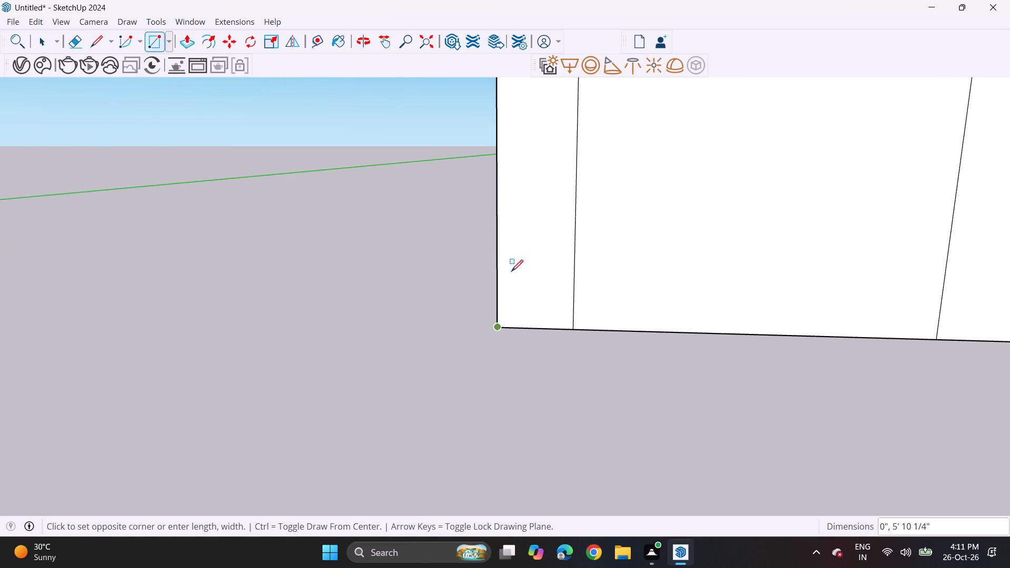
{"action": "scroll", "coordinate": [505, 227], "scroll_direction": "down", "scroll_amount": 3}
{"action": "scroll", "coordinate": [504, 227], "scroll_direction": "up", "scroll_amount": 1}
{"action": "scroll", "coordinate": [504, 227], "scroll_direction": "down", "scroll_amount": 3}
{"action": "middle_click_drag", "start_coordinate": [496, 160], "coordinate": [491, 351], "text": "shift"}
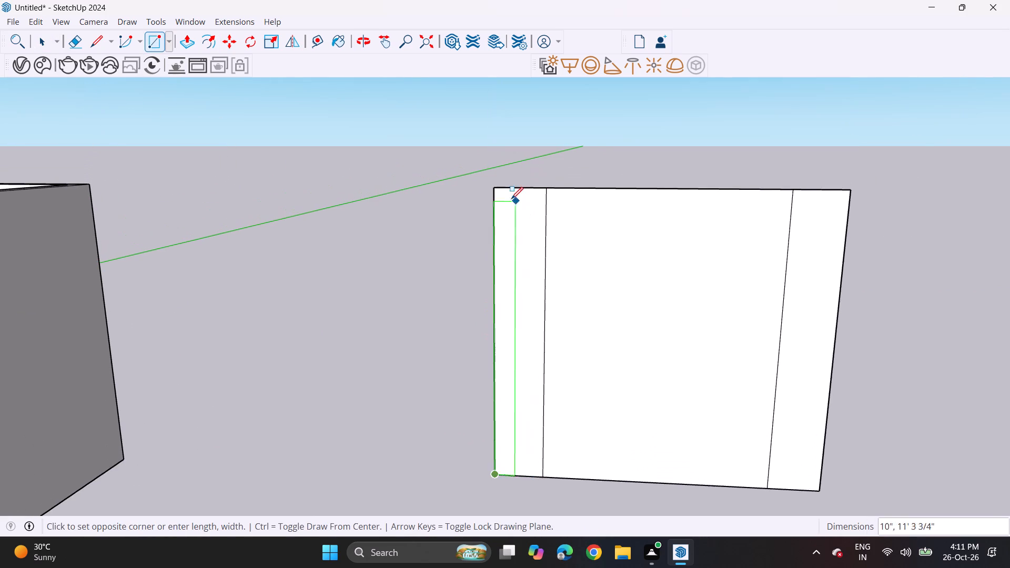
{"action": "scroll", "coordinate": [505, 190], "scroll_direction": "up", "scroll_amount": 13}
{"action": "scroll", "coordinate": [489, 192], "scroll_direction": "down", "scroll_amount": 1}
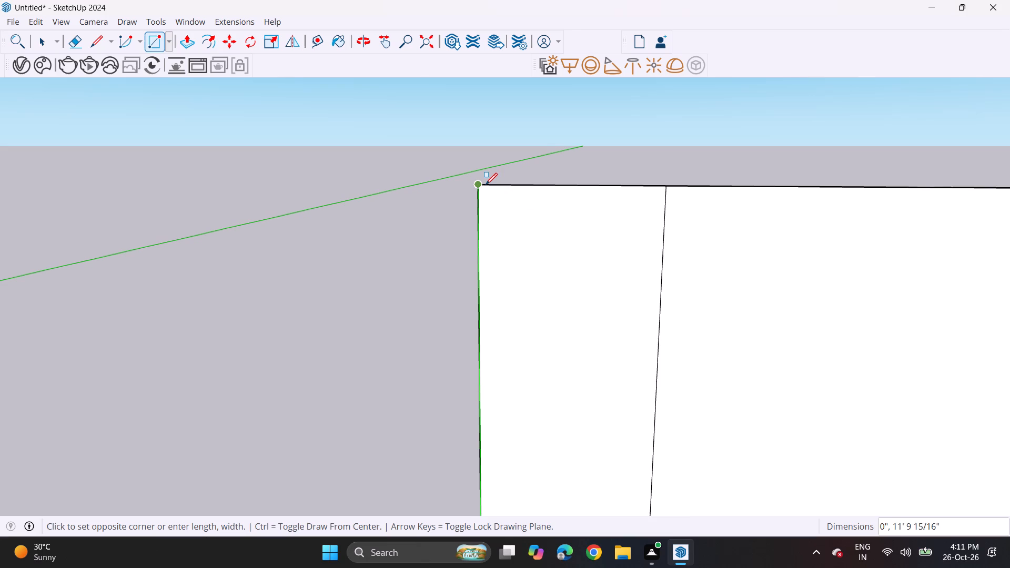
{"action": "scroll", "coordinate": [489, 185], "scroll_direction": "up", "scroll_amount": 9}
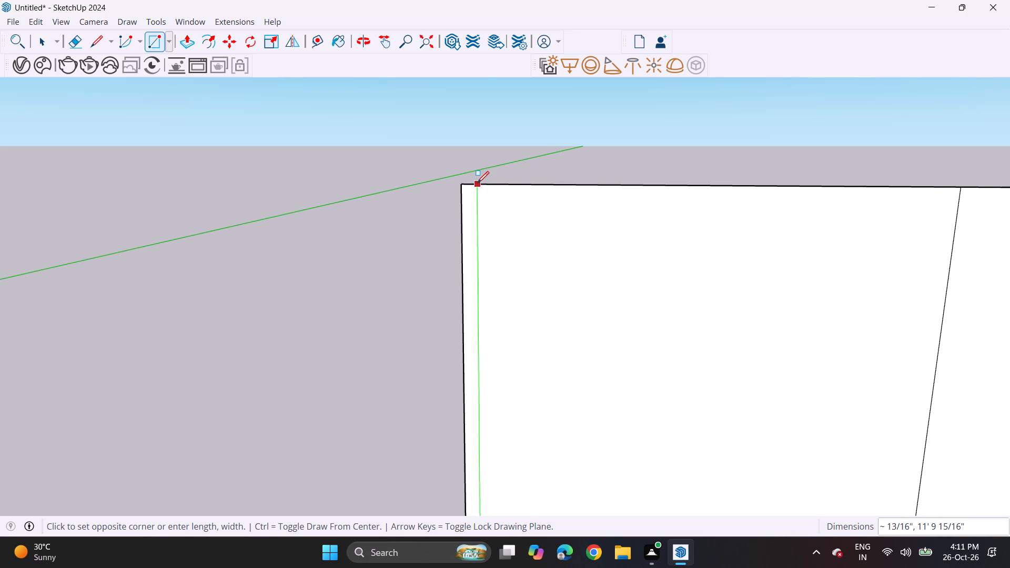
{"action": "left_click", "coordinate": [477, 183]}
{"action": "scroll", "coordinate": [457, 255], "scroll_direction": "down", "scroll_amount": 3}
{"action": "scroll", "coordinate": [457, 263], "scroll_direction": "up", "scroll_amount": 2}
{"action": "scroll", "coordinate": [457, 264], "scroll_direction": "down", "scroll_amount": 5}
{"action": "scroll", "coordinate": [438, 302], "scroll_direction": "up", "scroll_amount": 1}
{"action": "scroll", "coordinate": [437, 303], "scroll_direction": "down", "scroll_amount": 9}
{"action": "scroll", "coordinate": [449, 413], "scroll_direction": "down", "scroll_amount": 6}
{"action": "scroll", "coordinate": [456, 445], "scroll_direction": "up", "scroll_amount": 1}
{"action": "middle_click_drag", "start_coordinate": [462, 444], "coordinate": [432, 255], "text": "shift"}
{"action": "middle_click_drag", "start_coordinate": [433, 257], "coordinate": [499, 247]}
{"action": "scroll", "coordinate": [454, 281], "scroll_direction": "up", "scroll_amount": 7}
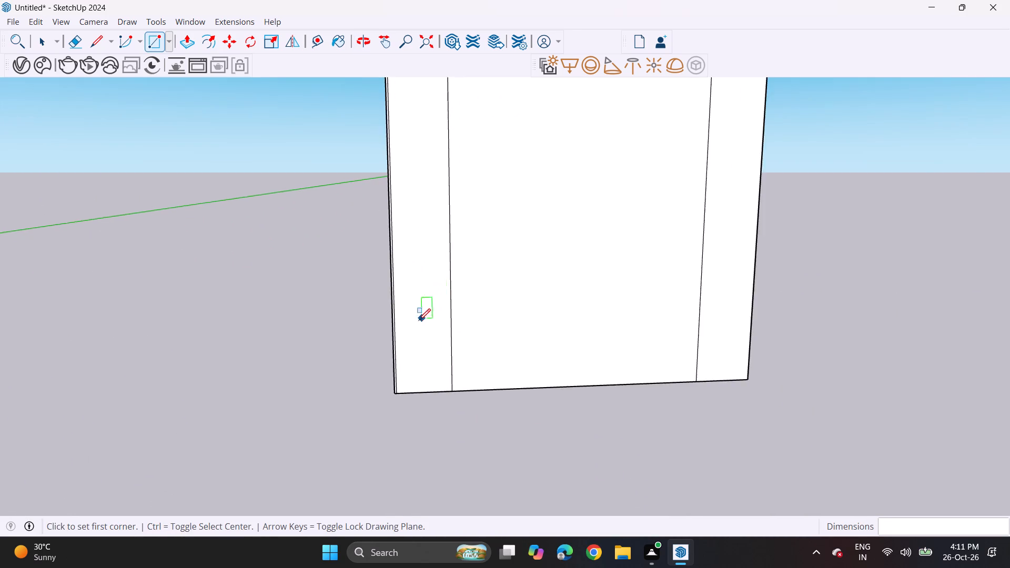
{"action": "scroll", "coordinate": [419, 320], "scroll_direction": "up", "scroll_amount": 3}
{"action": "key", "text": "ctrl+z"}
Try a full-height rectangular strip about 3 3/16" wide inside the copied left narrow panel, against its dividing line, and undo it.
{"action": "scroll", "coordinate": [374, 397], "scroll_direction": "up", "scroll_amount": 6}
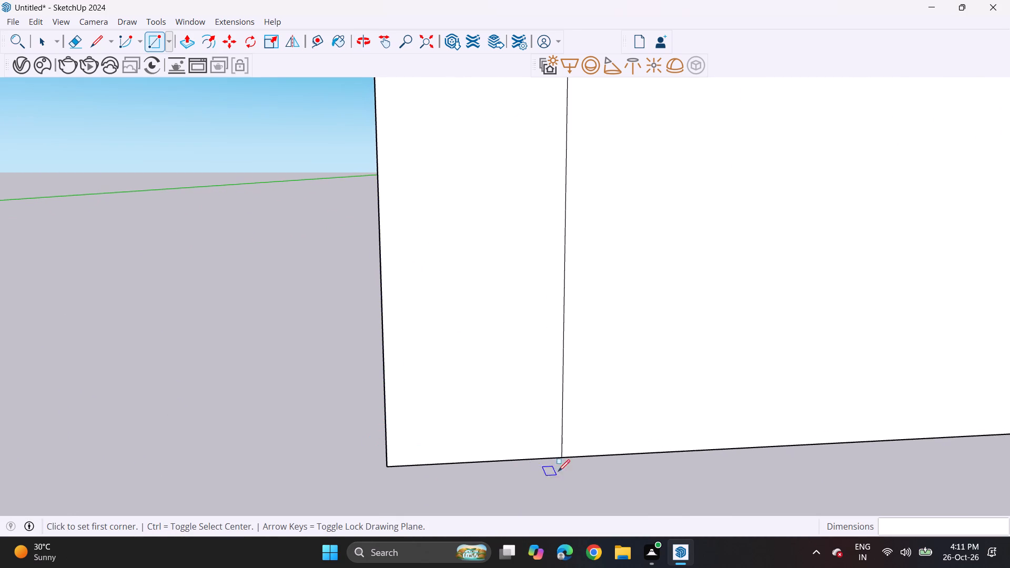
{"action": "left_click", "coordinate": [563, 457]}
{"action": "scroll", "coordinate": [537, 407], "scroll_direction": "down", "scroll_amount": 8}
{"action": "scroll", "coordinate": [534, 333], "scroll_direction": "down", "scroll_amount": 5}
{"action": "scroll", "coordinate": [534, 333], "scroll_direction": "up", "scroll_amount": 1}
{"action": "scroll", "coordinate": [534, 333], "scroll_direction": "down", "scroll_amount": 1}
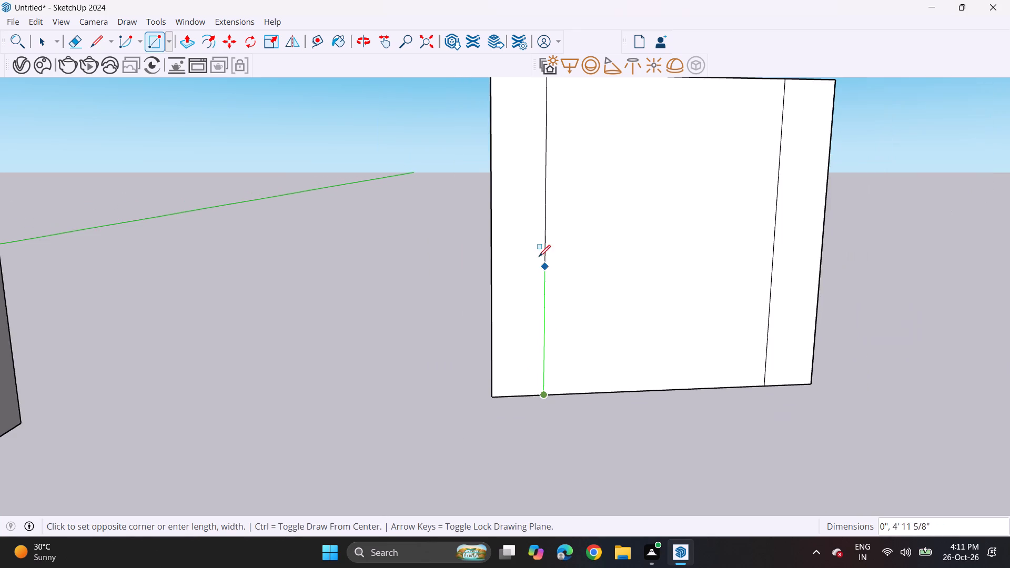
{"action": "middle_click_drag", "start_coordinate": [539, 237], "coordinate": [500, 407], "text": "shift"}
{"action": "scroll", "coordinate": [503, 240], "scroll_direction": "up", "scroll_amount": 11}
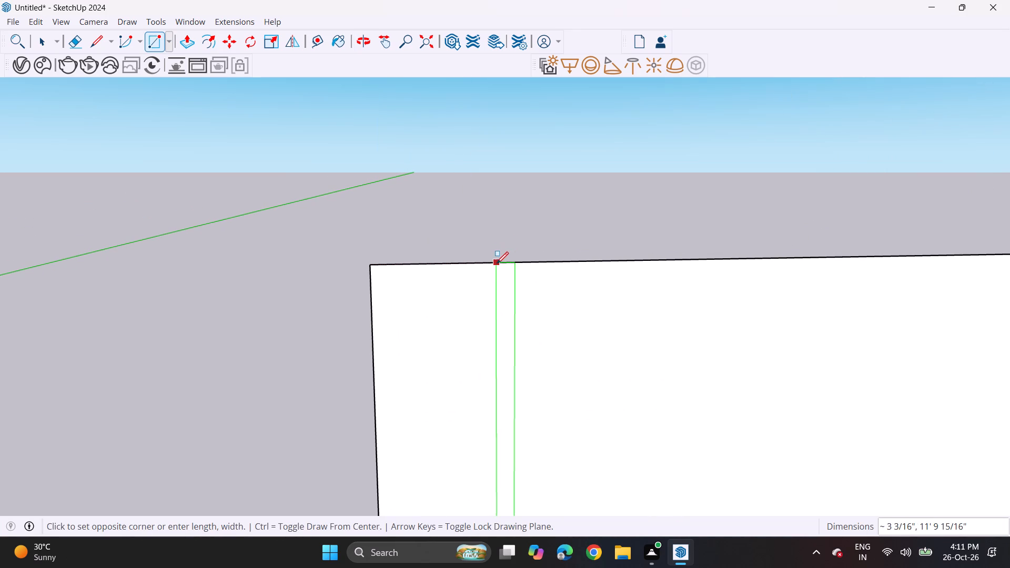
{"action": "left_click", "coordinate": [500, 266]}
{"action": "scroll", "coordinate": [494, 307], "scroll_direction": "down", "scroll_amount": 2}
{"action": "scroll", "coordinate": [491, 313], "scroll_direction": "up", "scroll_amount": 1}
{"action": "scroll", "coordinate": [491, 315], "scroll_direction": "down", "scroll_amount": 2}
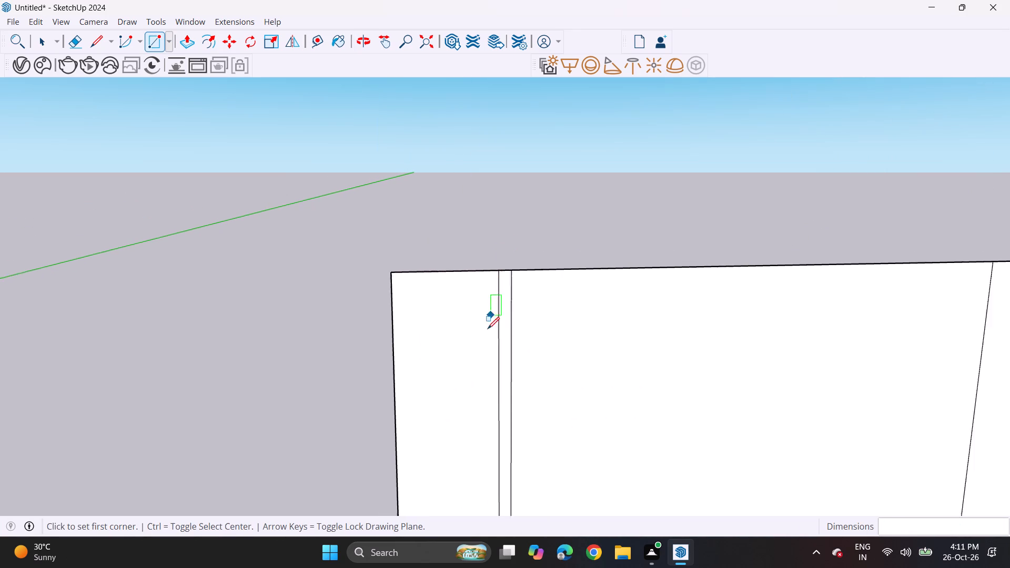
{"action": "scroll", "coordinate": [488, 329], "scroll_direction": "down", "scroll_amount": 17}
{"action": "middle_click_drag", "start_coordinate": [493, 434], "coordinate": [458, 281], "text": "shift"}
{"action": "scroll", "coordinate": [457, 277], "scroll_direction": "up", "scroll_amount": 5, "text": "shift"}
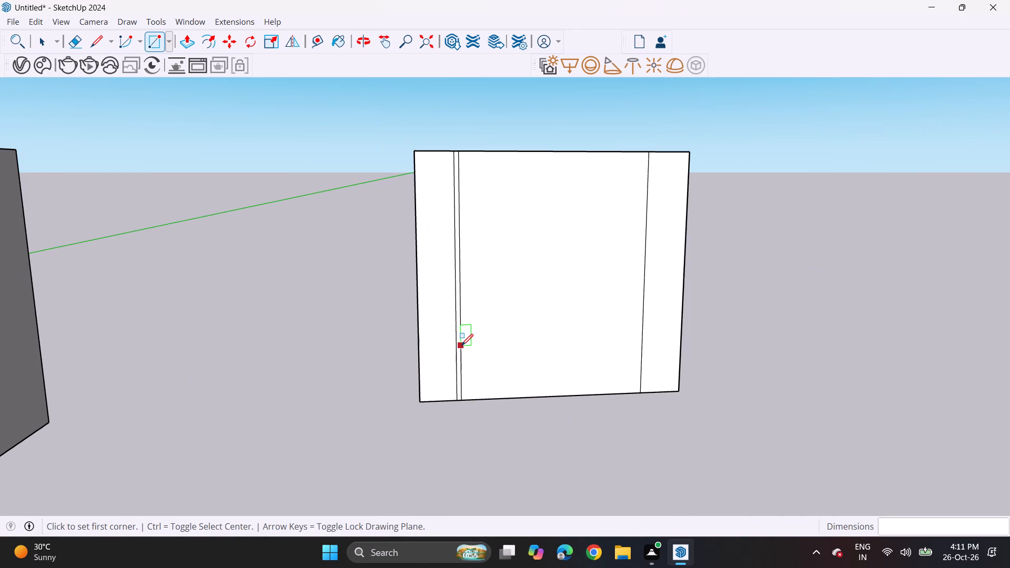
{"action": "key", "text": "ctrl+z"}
Draw a full-height rectangular strip about 1 15/16" by 11' 9 15/16" in the copied left narrow panel, against its dividing line.
{"action": "scroll", "coordinate": [458, 356], "scroll_direction": "up", "scroll_amount": 5, "text": "ctrl"}
{"action": "left_click", "coordinate": [463, 422]}
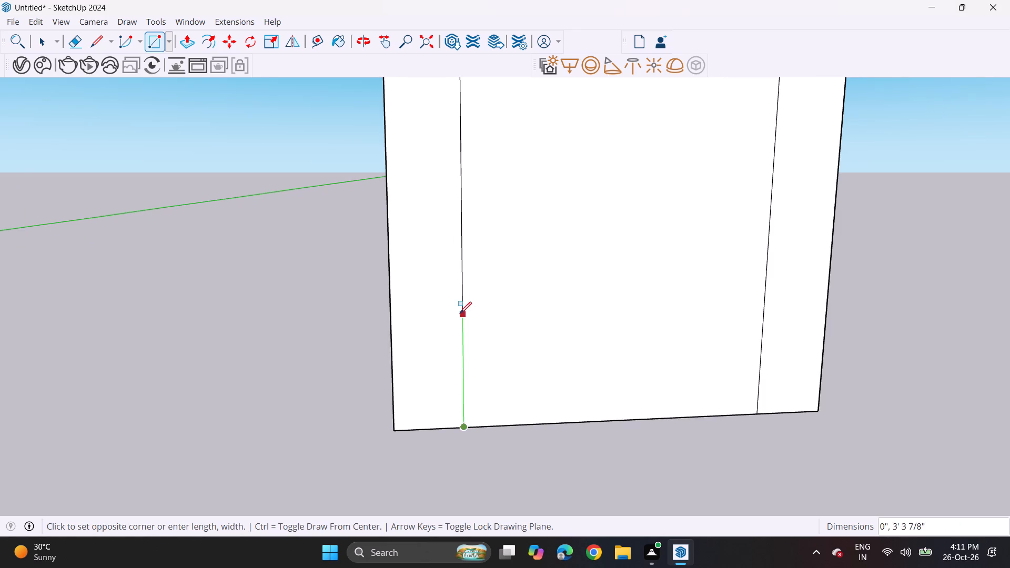
{"action": "scroll", "coordinate": [460, 313], "scroll_direction": "down", "scroll_amount": 7}
{"action": "middle_click_drag", "start_coordinate": [450, 238], "coordinate": [442, 278], "text": "shift"}
{"action": "scroll", "coordinate": [450, 230], "scroll_direction": "up", "scroll_amount": 6}
{"action": "scroll", "coordinate": [450, 188], "scroll_direction": "up", "scroll_amount": 5}
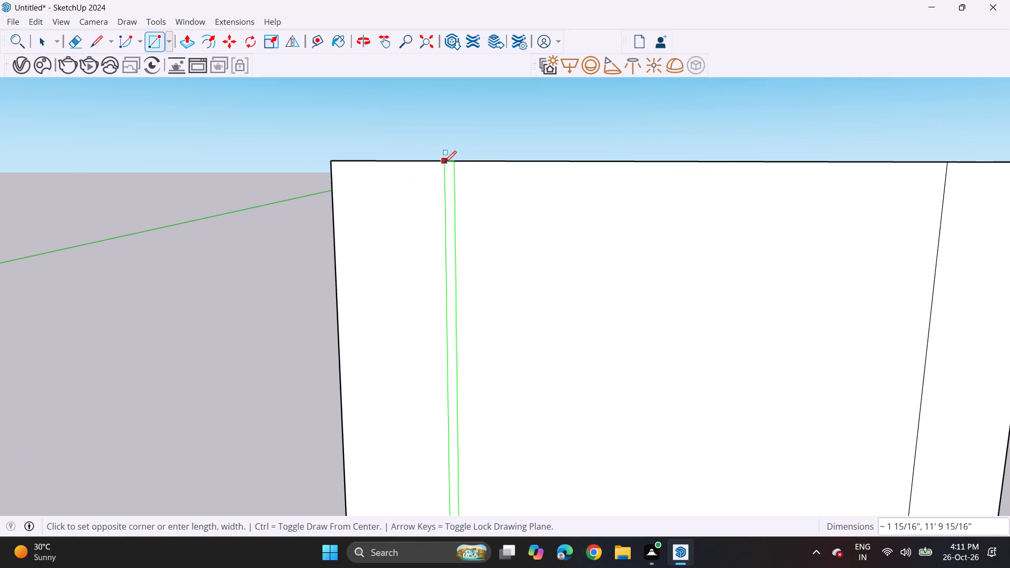
{"action": "left_click", "coordinate": [445, 163]}
{"action": "scroll", "coordinate": [450, 312], "scroll_direction": "down", "scroll_amount": 15}
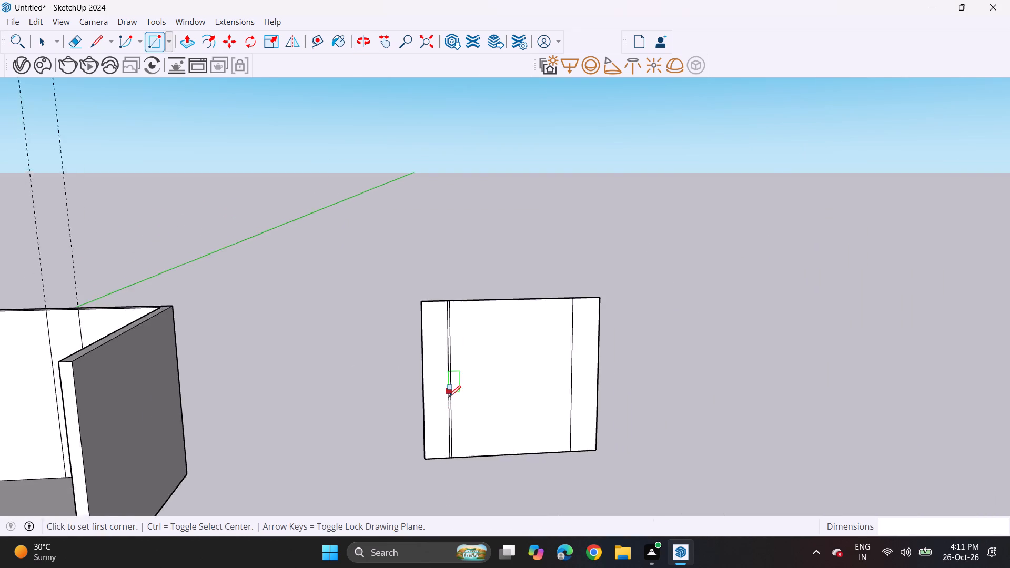
Copy the strip three times toward the copied left narrow panel's outer edge, at 2 5/8" spacing.
{"action": "scroll", "coordinate": [452, 404], "scroll_direction": "up", "scroll_amount": 1}
{"action": "middle_click_drag", "start_coordinate": [454, 404], "coordinate": [456, 269], "text": "shift"}
{"action": "scroll", "coordinate": [457, 291], "scroll_direction": "up", "scroll_amount": 10}
{"action": "scroll", "coordinate": [445, 361], "scroll_direction": "down", "scroll_amount": 1}
{"action": "scroll", "coordinate": [445, 361], "scroll_direction": "up", "scroll_amount": 11}
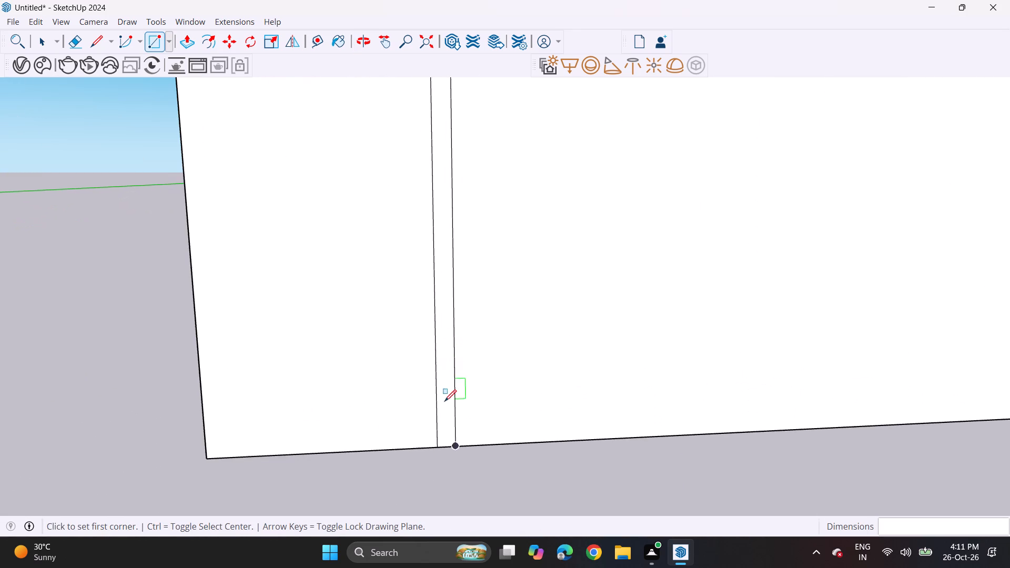
{"action": "key", "text": "space"}
{"action": "double_click", "coordinate": [443, 407]}
{"action": "key", "text": "m"}
{"action": "left_click", "coordinate": [457, 444]}
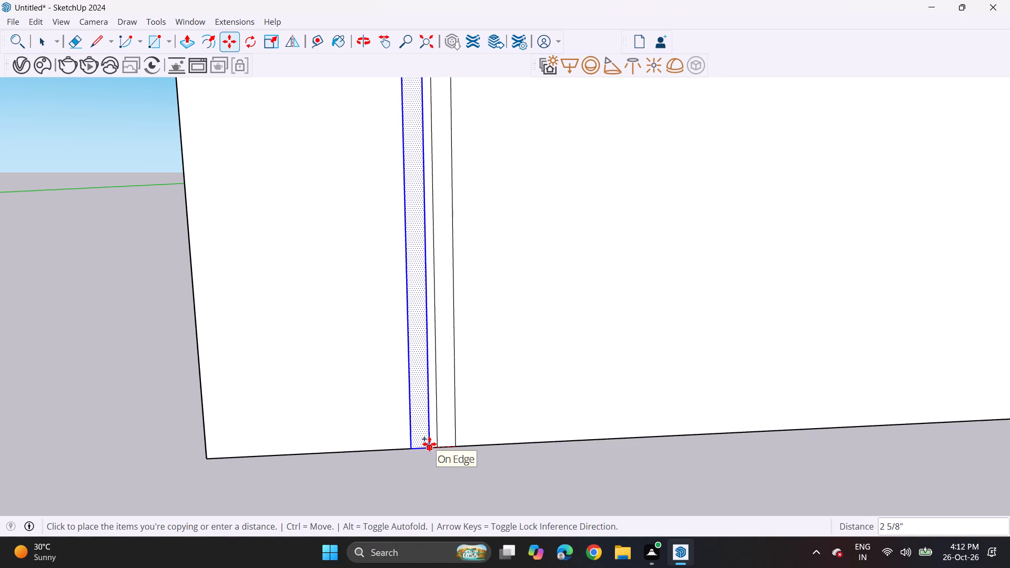
{"action": "left_click", "coordinate": [429, 444]}
{"action": "left_click", "coordinate": [436, 449]}
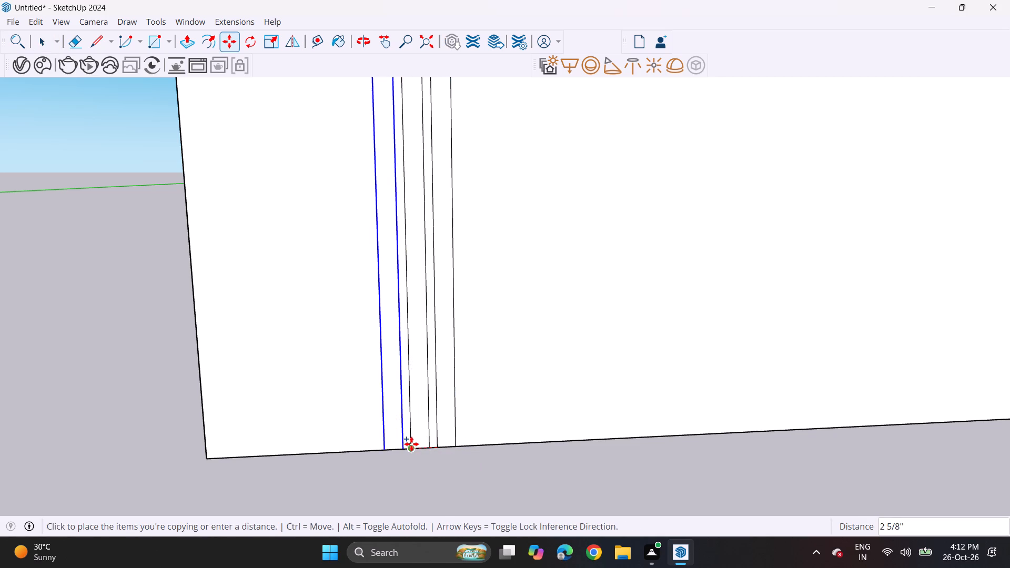
{"action": "left_click", "coordinate": [411, 444]}
{"action": "left_click", "coordinate": [410, 449]}
{"action": "left_click", "coordinate": [384, 450]}
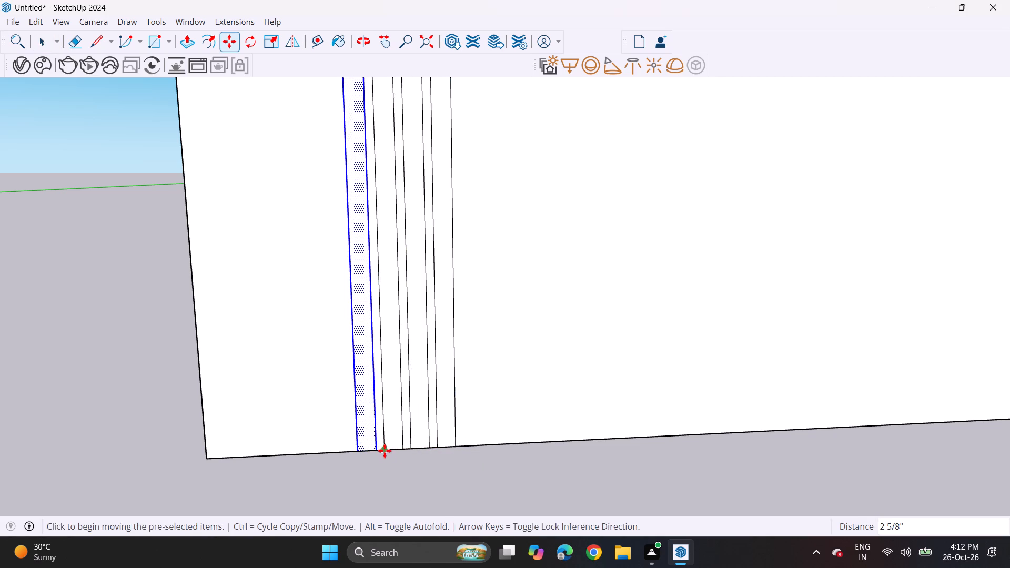
Add three more strip copies toward the left narrow panel's outer edge, keeping the 2 5/8" spacing.
{"action": "left_click", "coordinate": [385, 451]}
{"action": "left_click", "coordinate": [351, 450]}
{"action": "left_click", "coordinate": [359, 451]}
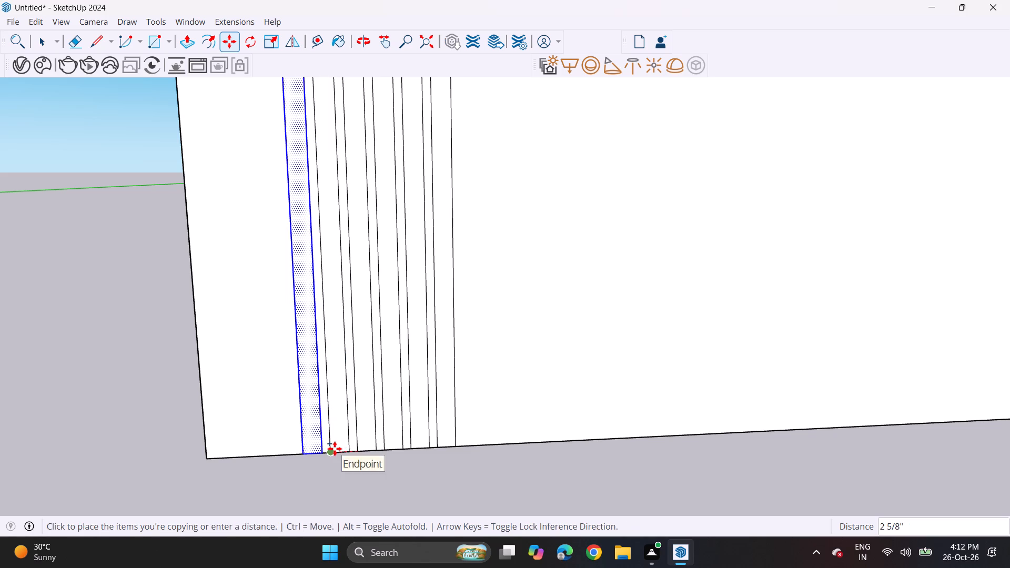
{"action": "left_click", "coordinate": [335, 449]}
{"action": "left_click", "coordinate": [335, 453]}
{"action": "left_click", "coordinate": [307, 451]}
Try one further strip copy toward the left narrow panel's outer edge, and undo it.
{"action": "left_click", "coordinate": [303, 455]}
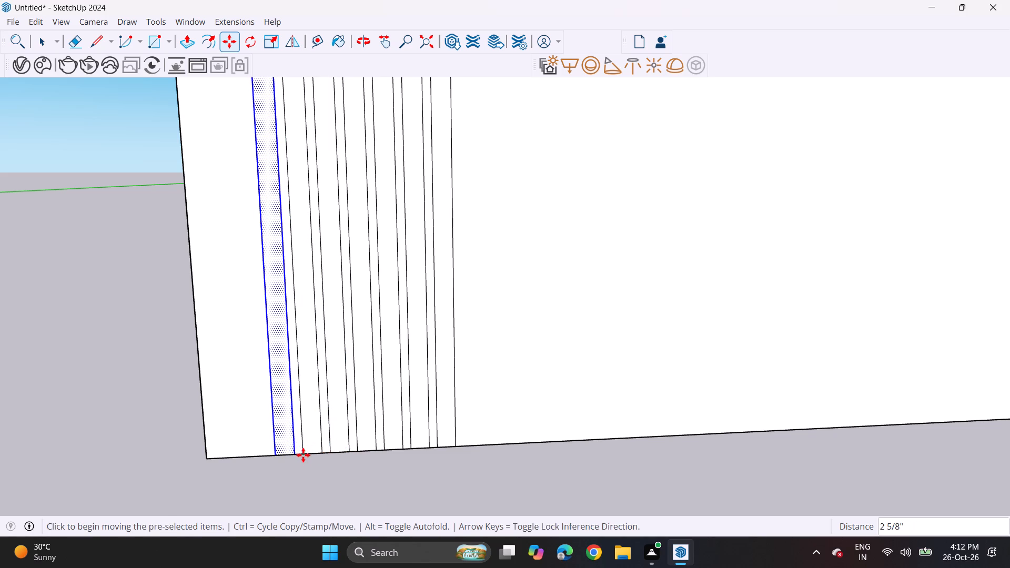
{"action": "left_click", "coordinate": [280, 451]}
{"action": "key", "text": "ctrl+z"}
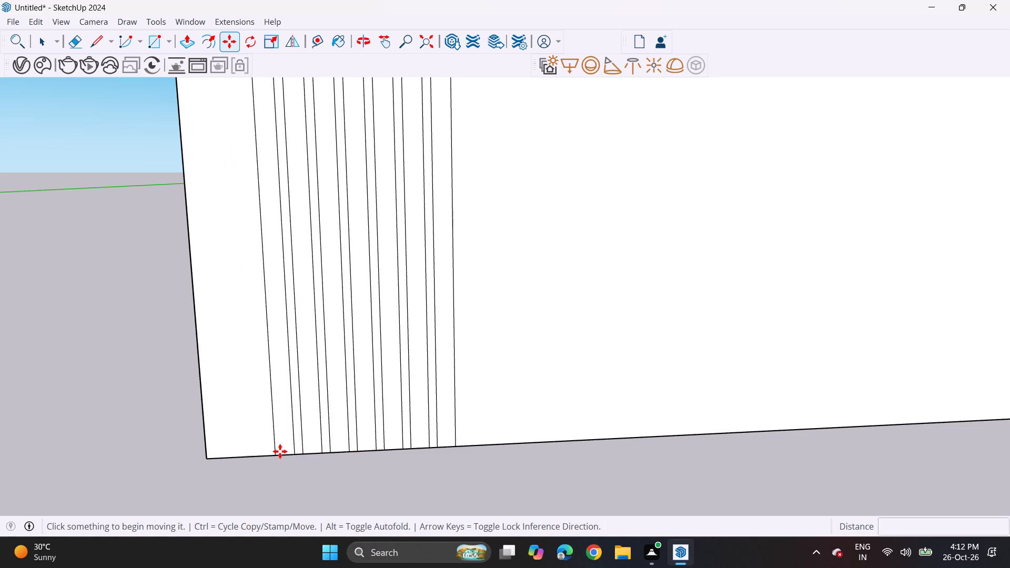
Reselect the outermost strip and copy it twice more toward the left narrow panel's outer edge, at 2 5/8" spacing.
{"action": "key", "text": "space"}
{"action": "double_click", "coordinate": [286, 442]}
{"action": "key", "text": "m"}
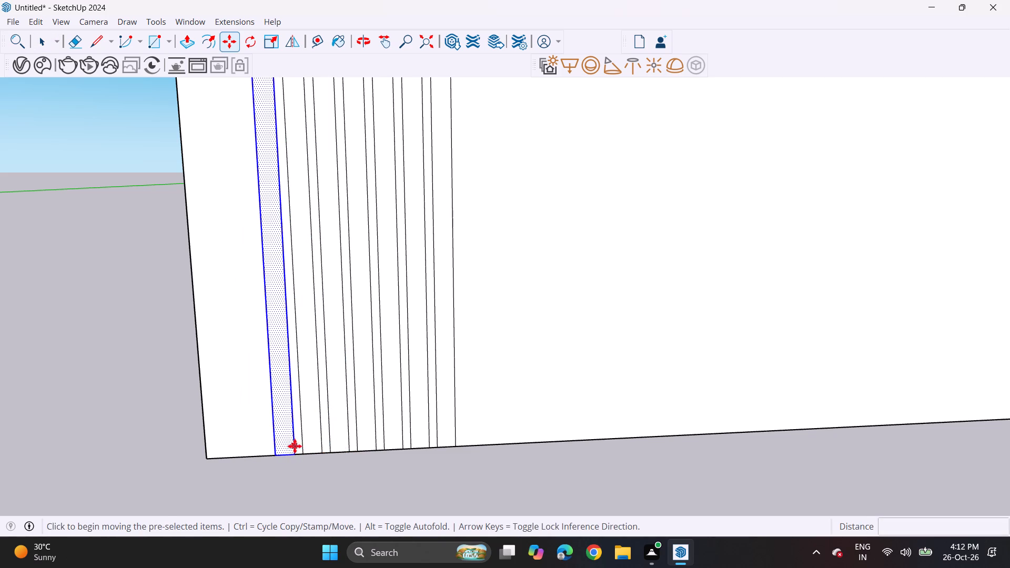
{"action": "left_click", "coordinate": [308, 453]}
{"action": "left_click", "coordinate": [275, 453]}
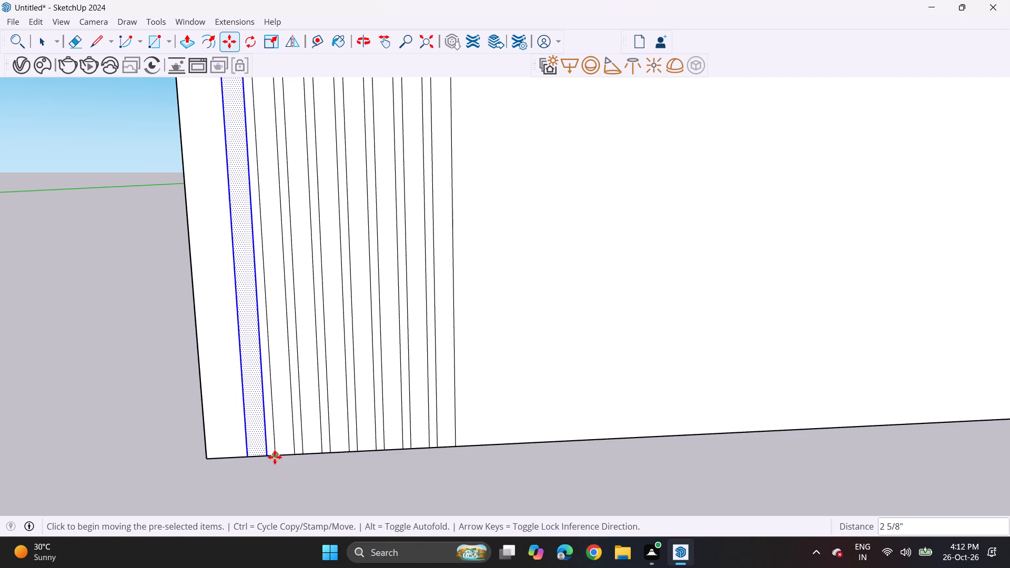
{"action": "left_click", "coordinate": [276, 456]}
{"action": "left_click", "coordinate": [249, 453]}
Copy the outermost left strip about 10' 10 7/16" across into the right narrow panel, against its dividing line.
{"action": "scroll", "coordinate": [249, 452], "scroll_direction": "down", "scroll_amount": 14}
{"action": "scroll", "coordinate": [231, 454], "scroll_direction": "up", "scroll_amount": 19}
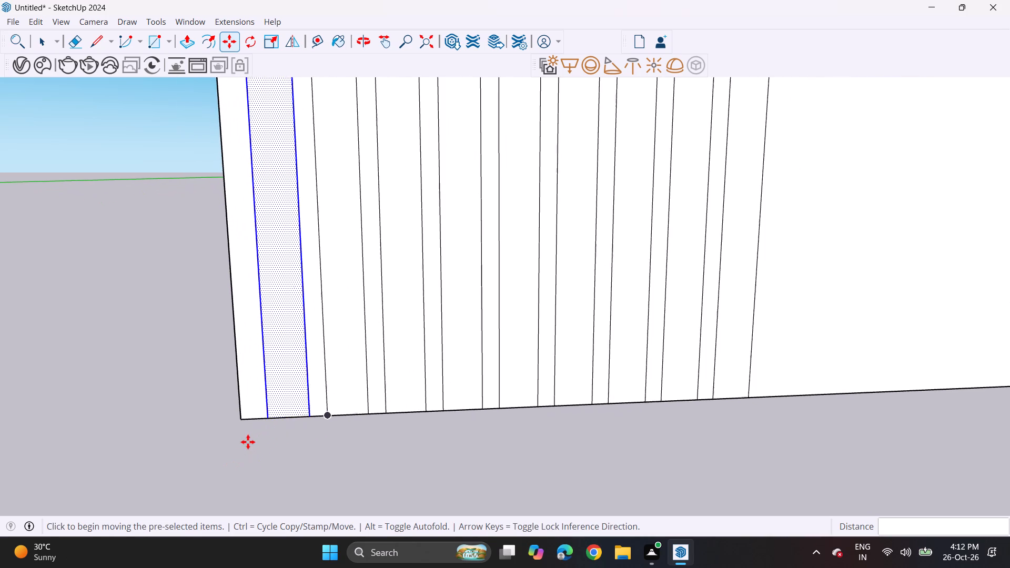
{"action": "left_click", "coordinate": [266, 418]}
{"action": "scroll", "coordinate": [317, 418], "scroll_direction": "down", "scroll_amount": 10}
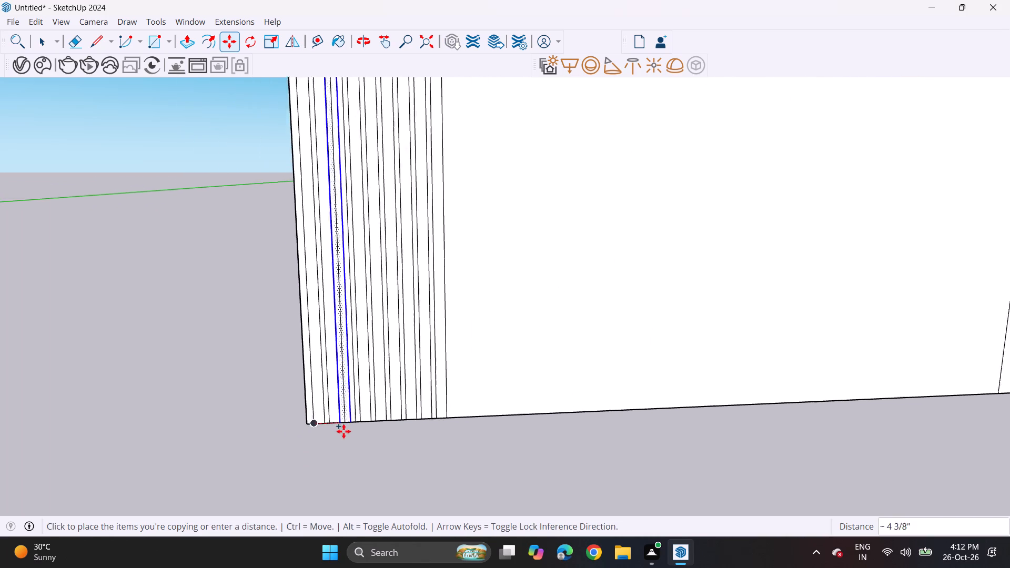
{"action": "scroll", "coordinate": [344, 431], "scroll_direction": "down", "scroll_amount": 10}
{"action": "middle_click_drag", "start_coordinate": [463, 418], "coordinate": [261, 418], "text": "shift"}
{"action": "scroll", "coordinate": [473, 417], "scroll_direction": "up", "scroll_amount": 5}
{"action": "scroll", "coordinate": [538, 404], "scroll_direction": "up", "scroll_amount": 3}
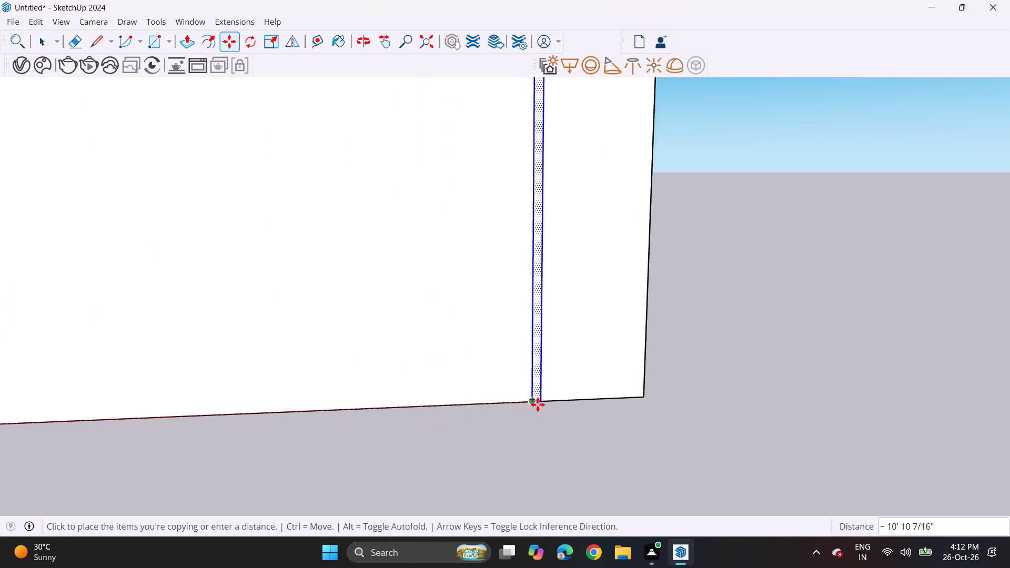
{"action": "scroll", "coordinate": [538, 404], "scroll_direction": "up", "scroll_amount": 2}
{"action": "left_click", "coordinate": [537, 404]}
Copy the right narrow panel's strip four times toward its outer edge, at about 2 9/16" spacing.
{"action": "left_click", "coordinate": [534, 405]}
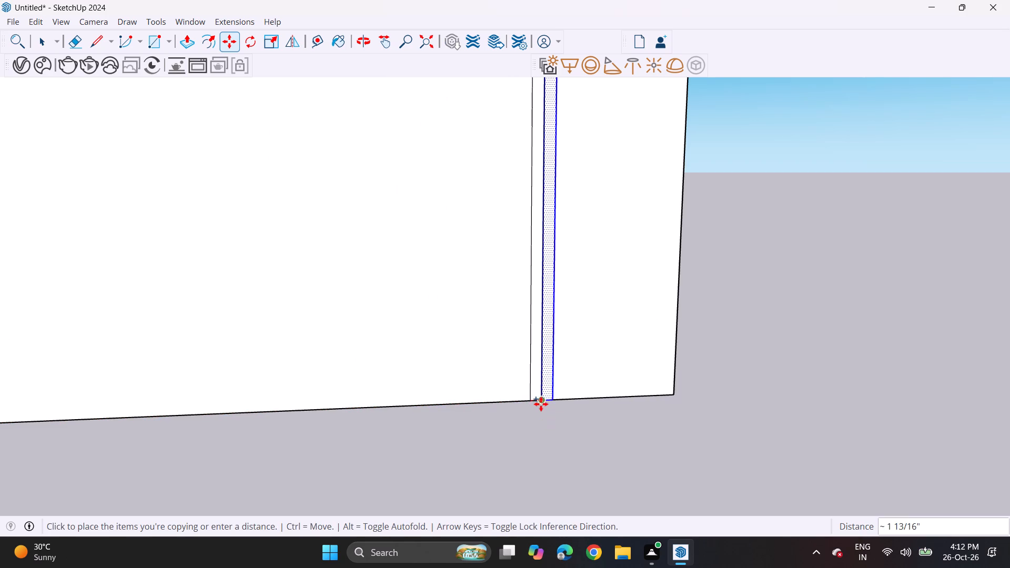
{"action": "scroll", "coordinate": [548, 402], "scroll_direction": "up", "scroll_amount": 5}
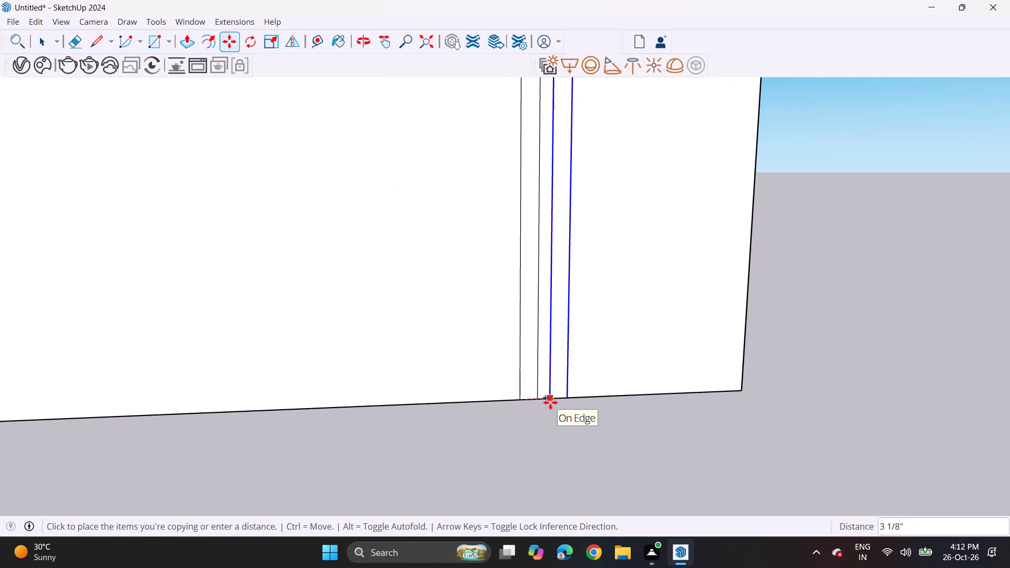
{"action": "scroll", "coordinate": [550, 402], "scroll_direction": "up", "scroll_amount": 6}
{"action": "scroll", "coordinate": [550, 402], "scroll_direction": "down", "scroll_amount": 1}
{"action": "scroll", "coordinate": [550, 402], "scroll_direction": "up", "scroll_amount": 7}
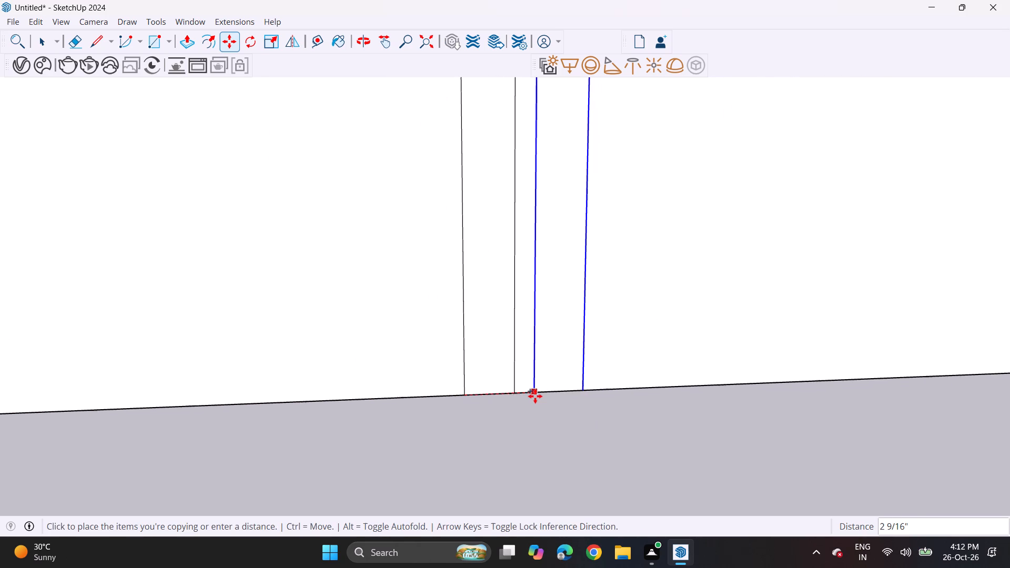
{"action": "left_click", "coordinate": [535, 396]}
{"action": "left_click", "coordinate": [514, 394]}
{"action": "left_click", "coordinate": [582, 390]}
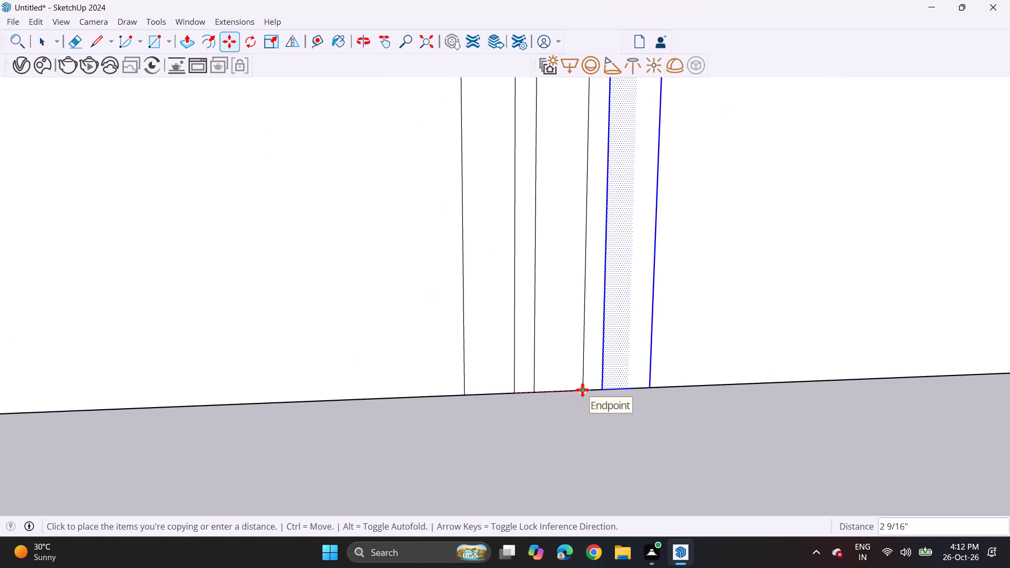
{"action": "left_click", "coordinate": [577, 390]}
{"action": "left_click", "coordinate": [650, 382]}
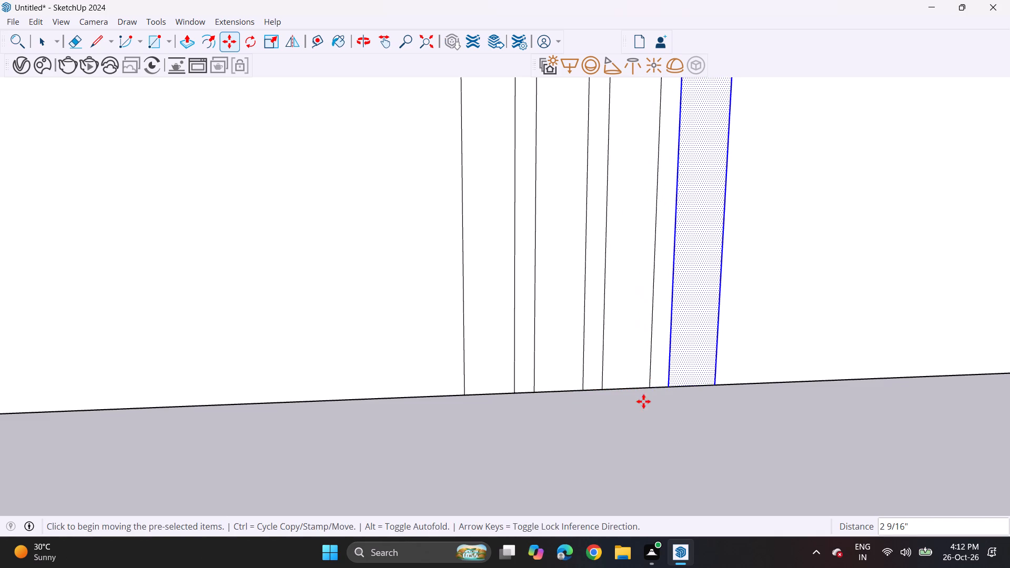
{"action": "left_click", "coordinate": [646, 387], "text": "ctrl"}
{"action": "left_click", "coordinate": [713, 380]}
Add four more strip copies at about 2 9/16" spacing to fill the right narrow panel up to its outer edge.
{"action": "scroll", "coordinate": [713, 373], "scroll_direction": "down", "scroll_amount": 3}
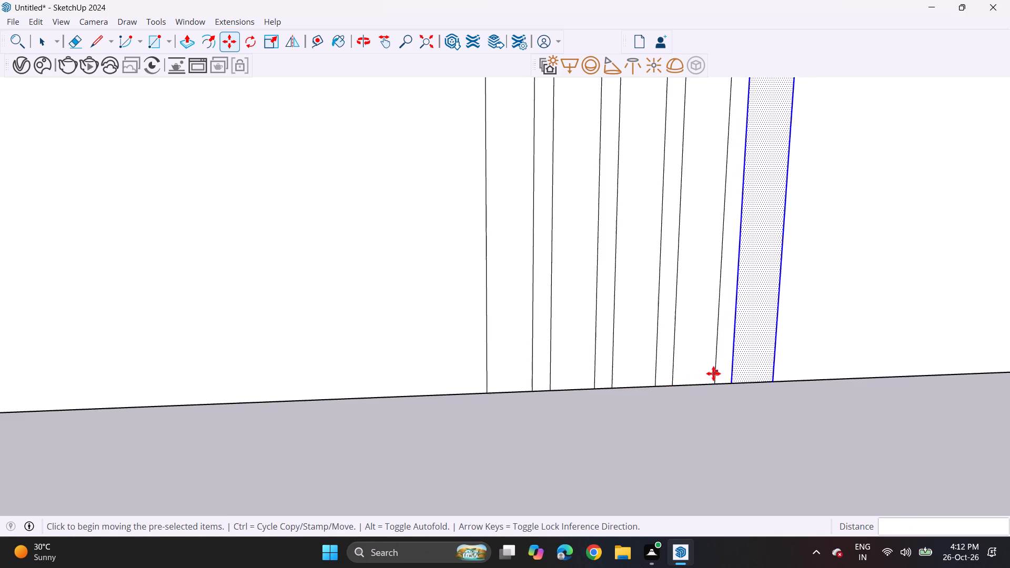
{"action": "middle_click_drag", "start_coordinate": [695, 373], "coordinate": [440, 383], "text": "shift"}
{"action": "scroll", "coordinate": [438, 387], "scroll_direction": "up", "scroll_amount": 4}
{"action": "left_click", "coordinate": [473, 397]}
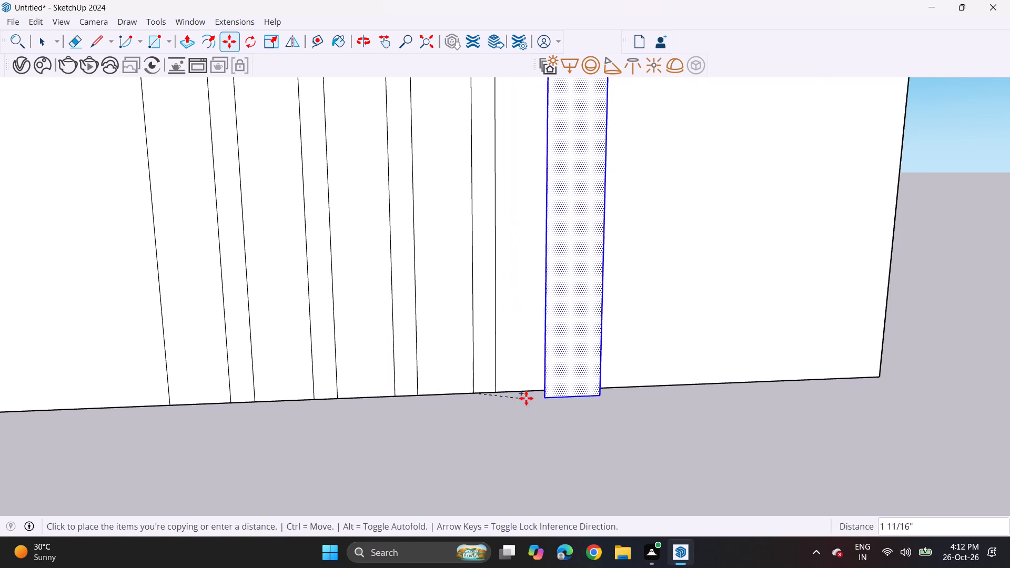
{"action": "left_click", "coordinate": [547, 389]}
{"action": "left_click", "coordinate": [552, 390]}
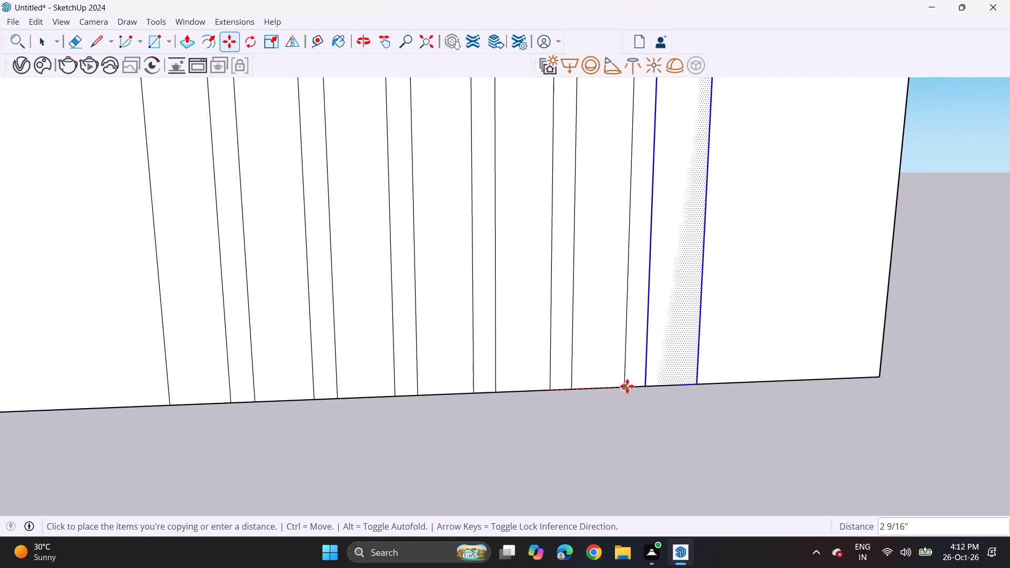
{"action": "left_click", "coordinate": [627, 386]}
{"action": "left_click", "coordinate": [625, 387]}
{"action": "left_click", "coordinate": [699, 380]}
{"action": "left_click", "coordinate": [694, 382]}
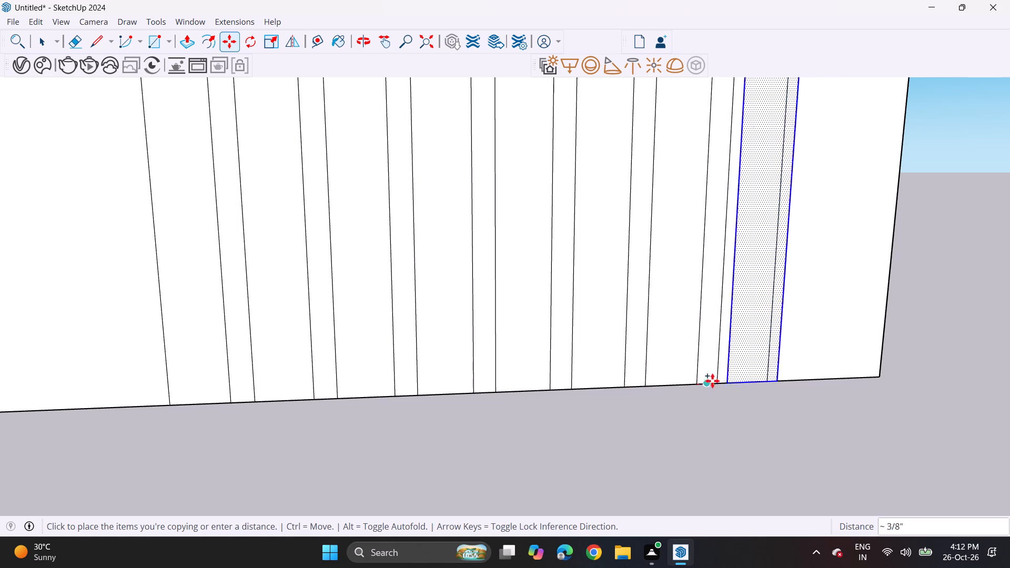
{"action": "left_click", "coordinate": [766, 377]}
{"action": "left_click", "coordinate": [765, 381], "text": "ctrl"}
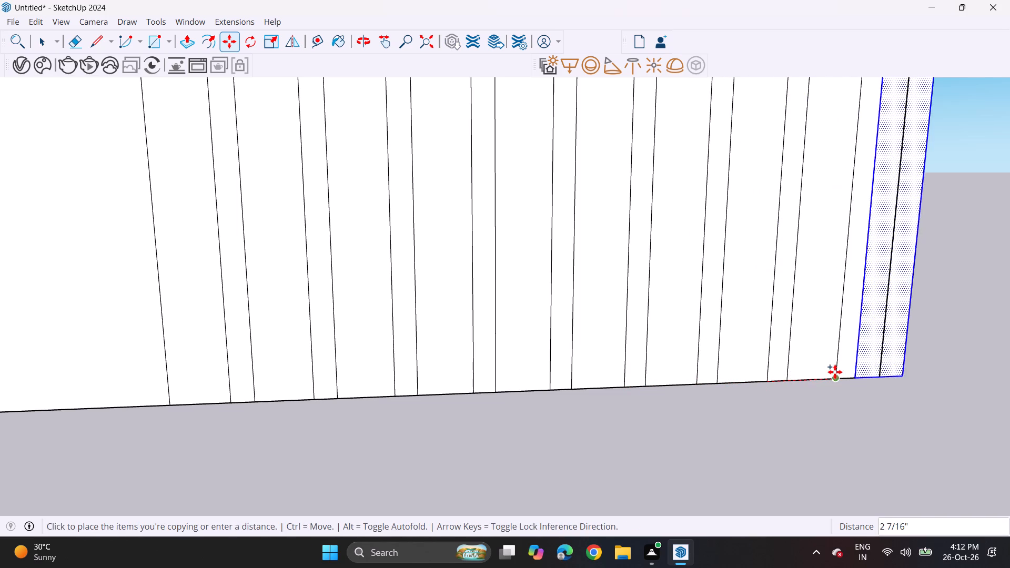
{"action": "key", "text": "Escape"}
Push/Pull the left narrow panel's strip beside the dividing line outward by about 3/4".
{"action": "scroll", "coordinate": [805, 374], "scroll_direction": "down", "scroll_amount": 2}
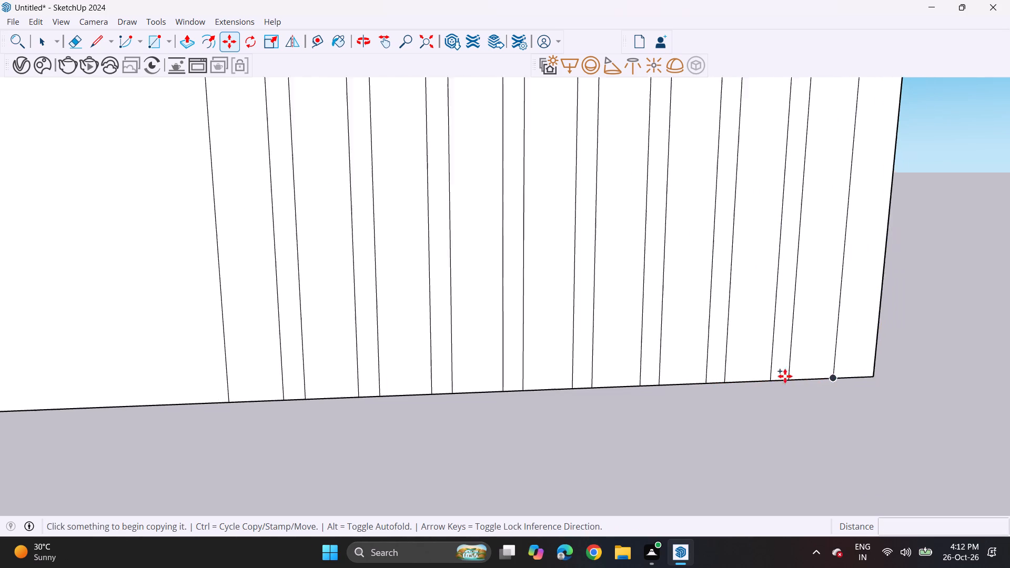
{"action": "scroll", "coordinate": [785, 376], "scroll_direction": "down", "scroll_amount": 14}
{"action": "scroll", "coordinate": [597, 357], "scroll_direction": "up", "scroll_amount": 1}
{"action": "scroll", "coordinate": [595, 357], "scroll_direction": "down", "scroll_amount": 15}
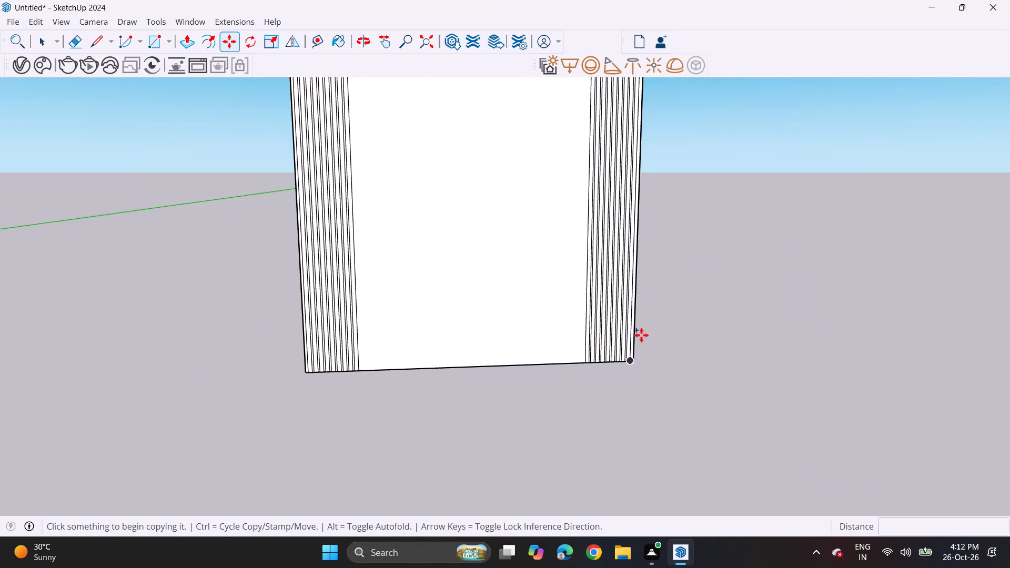
{"action": "middle_click_drag", "start_coordinate": [620, 337], "coordinate": [520, 349]}
{"action": "scroll", "coordinate": [531, 348], "scroll_direction": "up", "scroll_amount": 1}
{"action": "middle_click_drag", "start_coordinate": [489, 291], "coordinate": [658, 369], "text": "shift"}
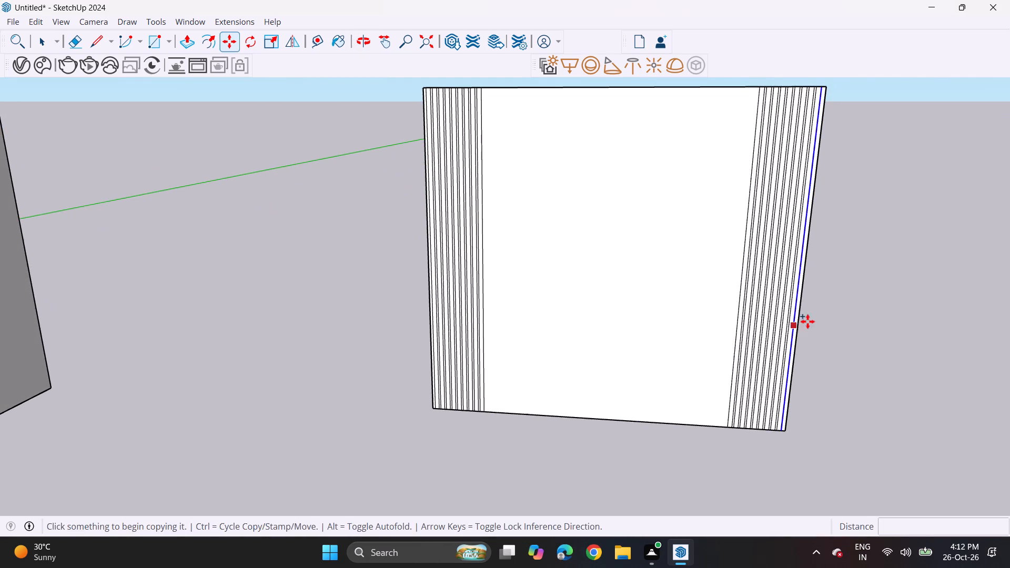
{"action": "key", "text": "space"}
{"action": "left_click", "coordinate": [187, 44]}
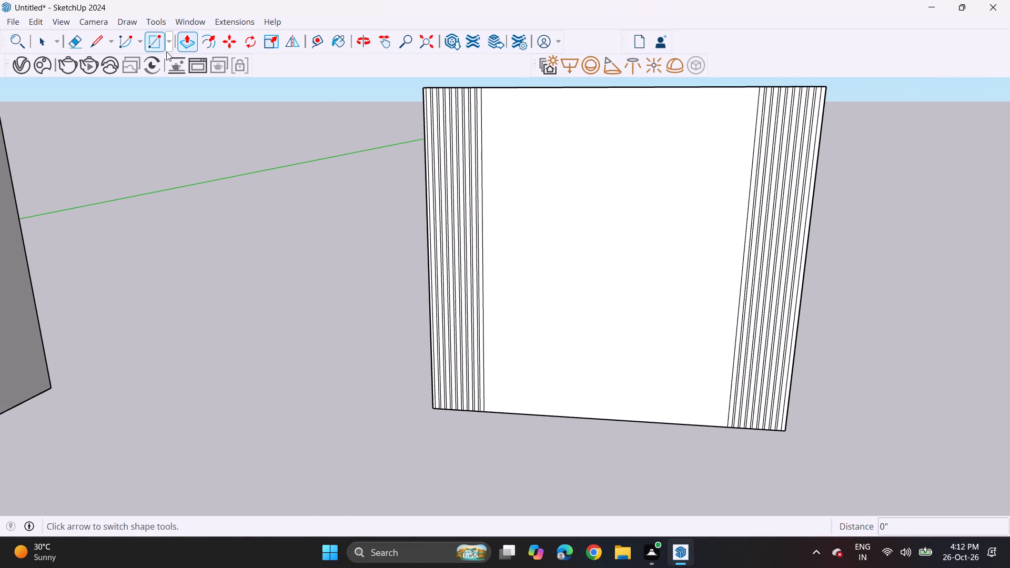
{"action": "middle_click_drag", "start_coordinate": [391, 230], "coordinate": [379, 270]}
{"action": "scroll", "coordinate": [446, 211], "scroll_direction": "up", "scroll_amount": 5}
{"action": "middle_click_drag", "start_coordinate": [426, 171], "coordinate": [403, 242]}
{"action": "scroll", "coordinate": [402, 242], "scroll_direction": "down", "scroll_amount": 1}
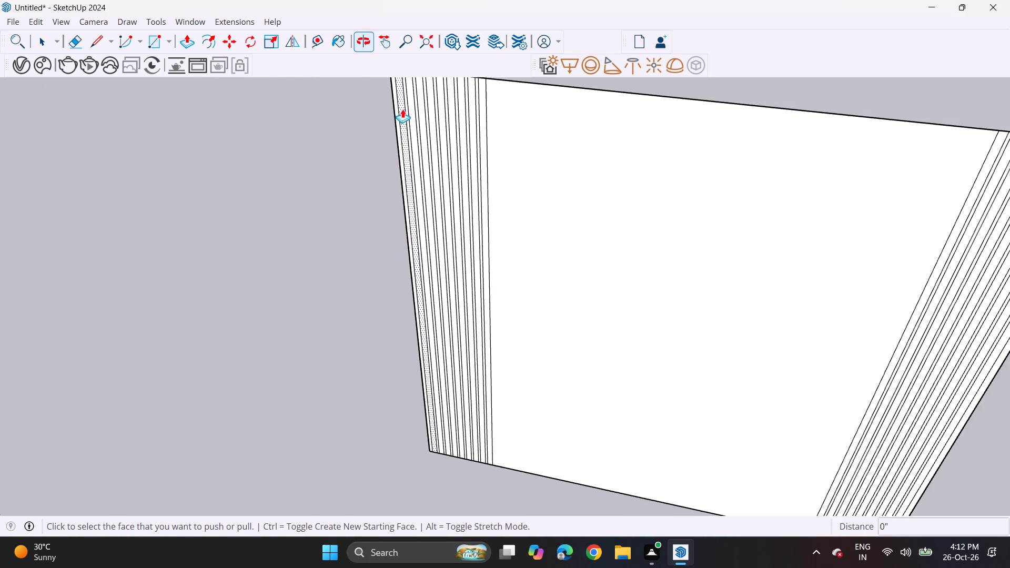
{"action": "scroll", "coordinate": [401, 96], "scroll_direction": "up", "scroll_amount": 1}
{"action": "middle_click_drag", "start_coordinate": [401, 96], "coordinate": [391, 168]}
{"action": "scroll", "coordinate": [377, 177], "scroll_direction": "up", "scroll_amount": 2}
{"action": "scroll", "coordinate": [377, 177], "scroll_direction": "down", "scroll_amount": 1}
{"action": "scroll", "coordinate": [377, 177], "scroll_direction": "up", "scroll_amount": 7}
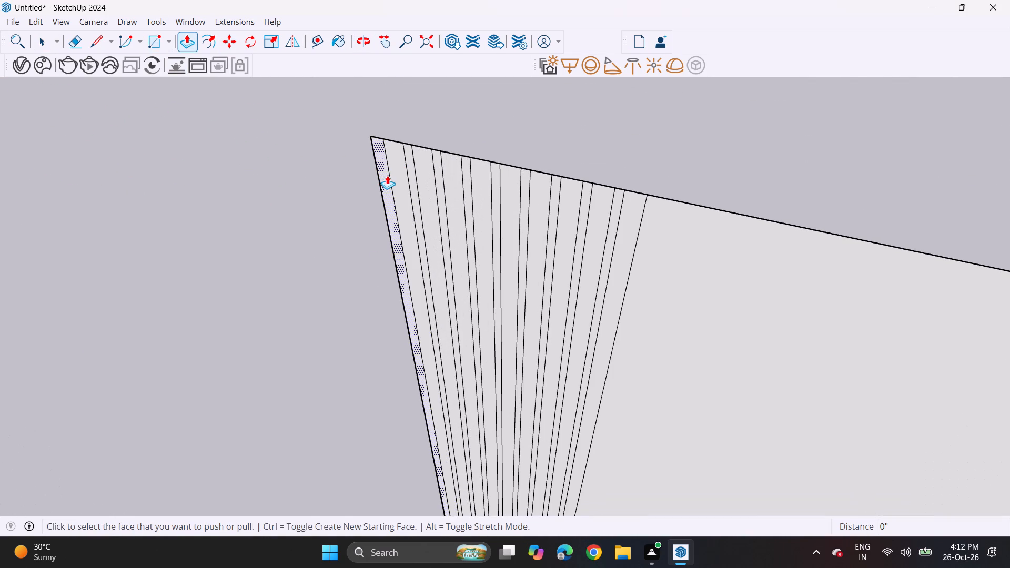
{"action": "left_click", "coordinate": [384, 177]}
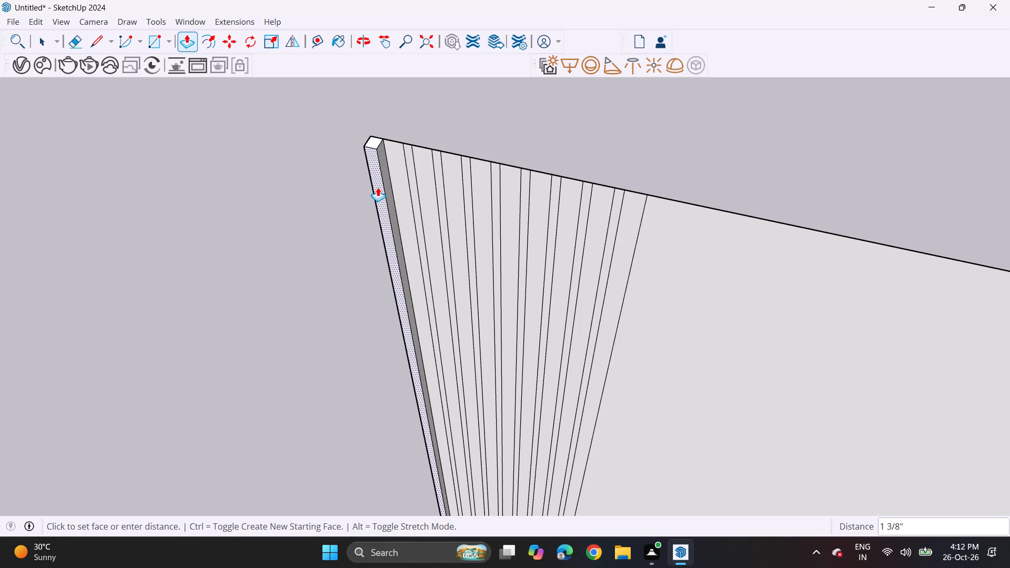
{"action": "key", "text": "Escape"}
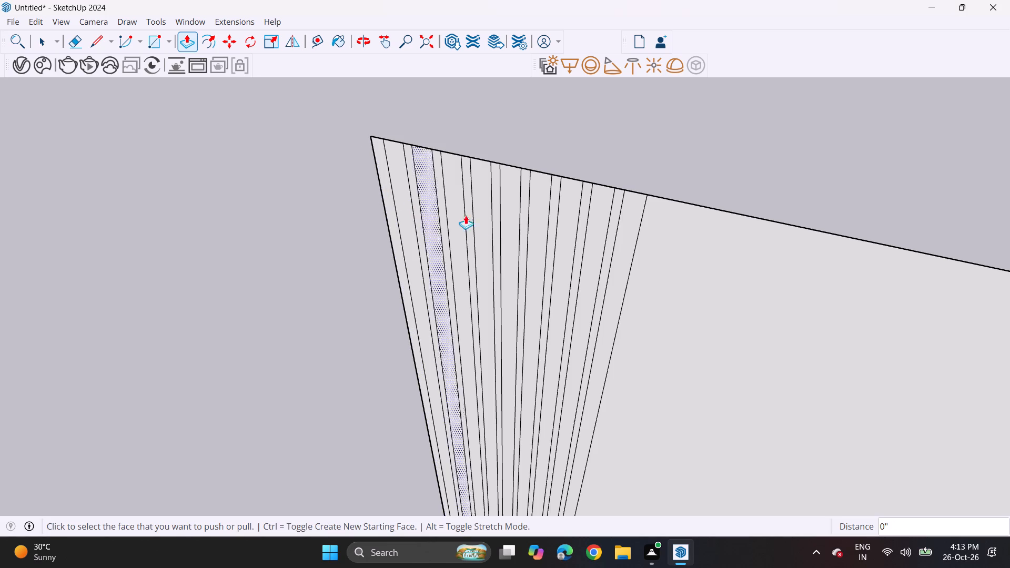
{"action": "left_click", "coordinate": [615, 273]}
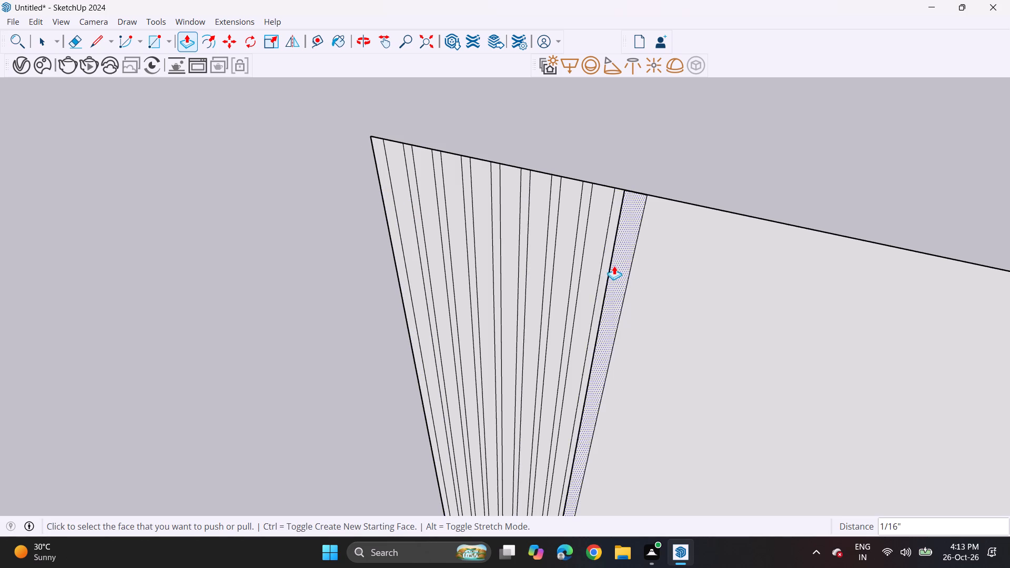
{"action": "middle_click_drag", "start_coordinate": [594, 272], "coordinate": [506, 343]}
{"action": "left_click", "coordinate": [637, 280]}
{"action": "left_click", "coordinate": [632, 287]}
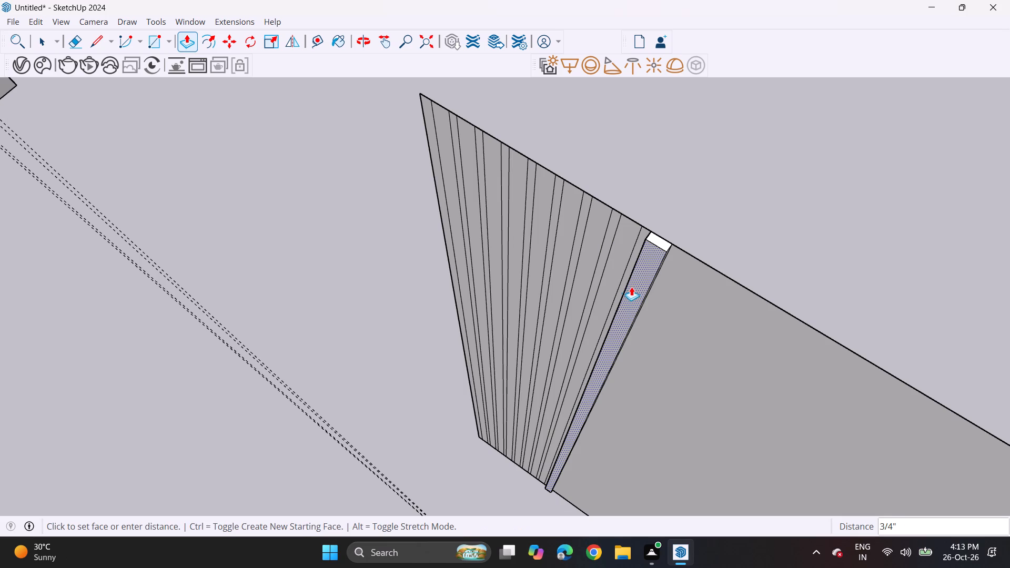
Raise the remaining eight strips of the left narrow panel by the same 3/4" with Push/Pull.
{"action": "double_click", "coordinate": [618, 261]}
{"action": "double_click", "coordinate": [593, 251]}
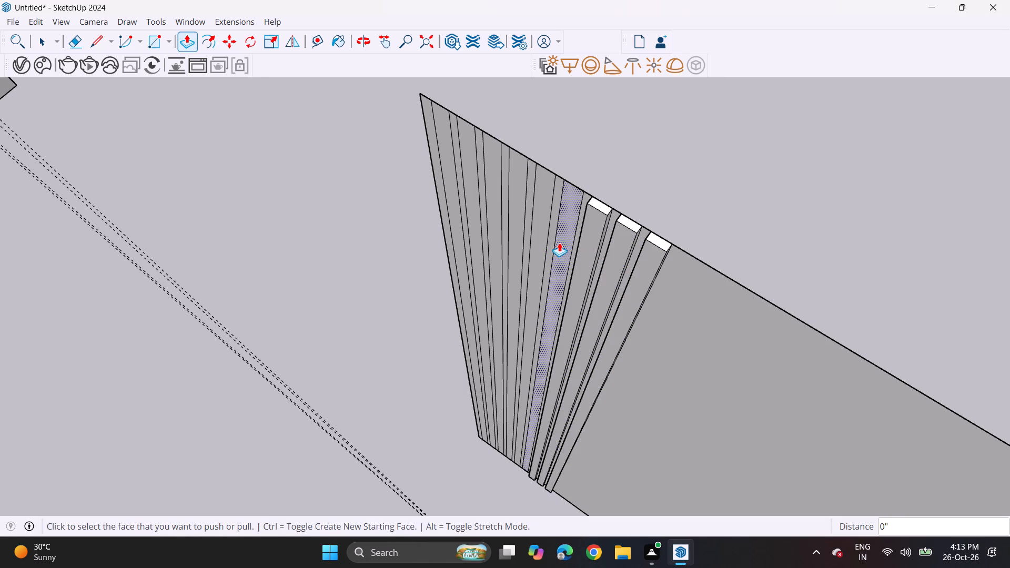
{"action": "double_click", "coordinate": [562, 242]}
{"action": "double_click", "coordinate": [539, 236]}
{"action": "double_click", "coordinate": [510, 234]}
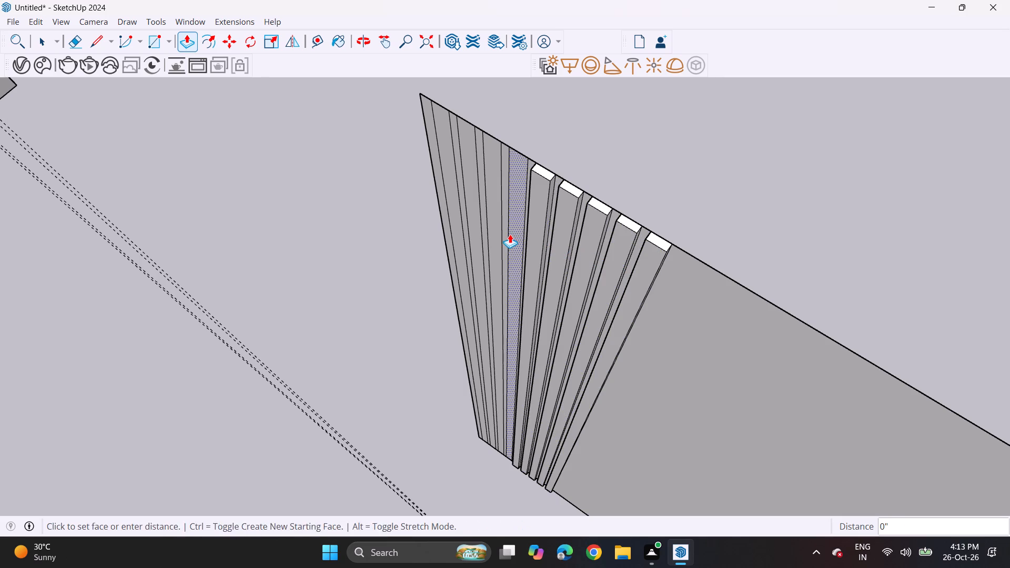
{"action": "double_click", "coordinate": [491, 224]}
{"action": "double_click", "coordinate": [473, 215]}
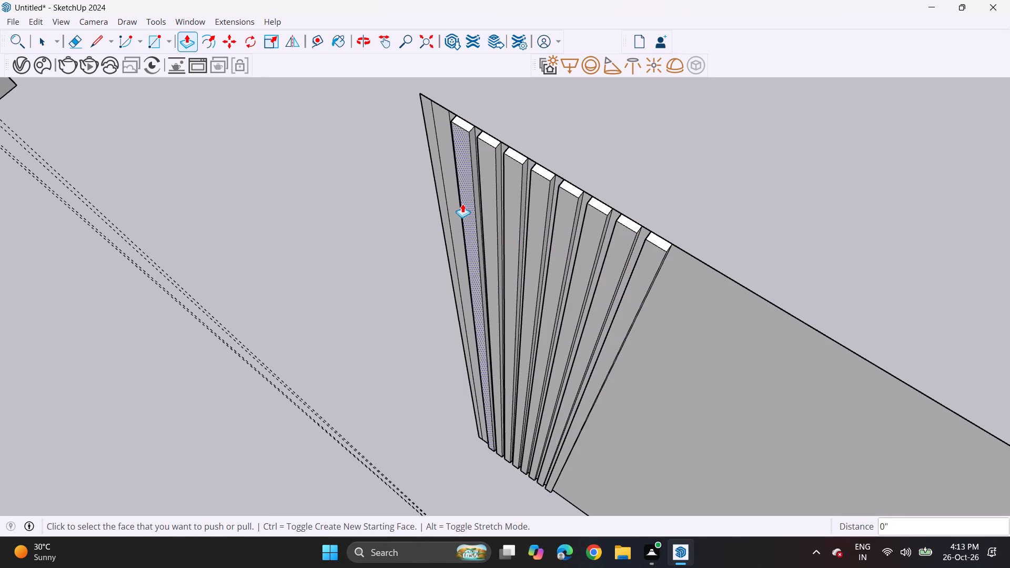
{"action": "double_click", "coordinate": [457, 206]}
Raise all nine strips of the right narrow panel by the same 3/4" with Push/Pull, keeping the gaps between them recessed.
{"action": "middle_click_drag", "start_coordinate": [430, 184], "coordinate": [509, 92]}
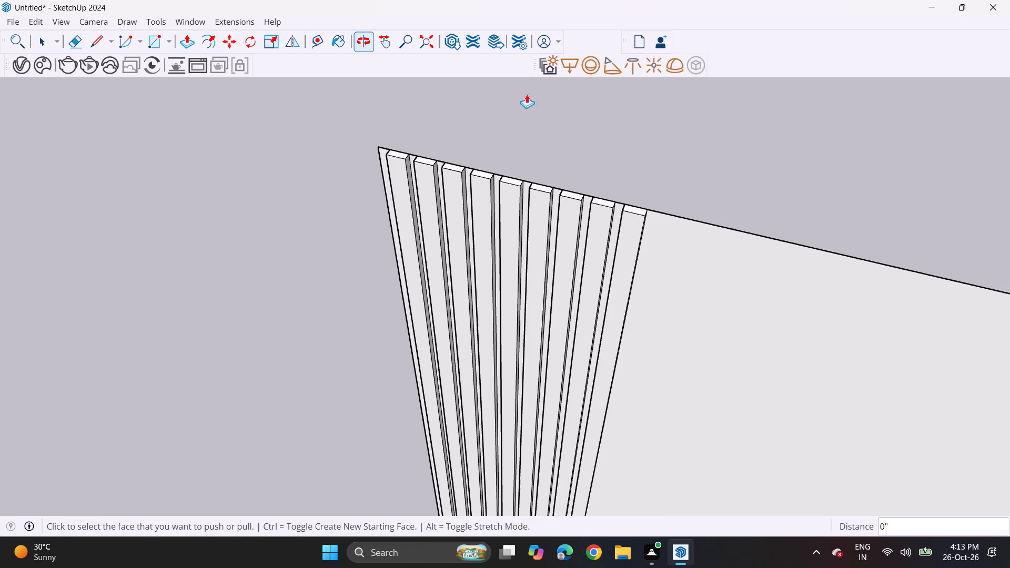
{"action": "scroll", "coordinate": [503, 171], "scroll_direction": "down", "scroll_amount": 11}
{"action": "scroll", "coordinate": [481, 240], "scroll_direction": "up", "scroll_amount": 1}
{"action": "middle_click_drag", "start_coordinate": [541, 248], "coordinate": [98, 183]}
{"action": "scroll", "coordinate": [487, 285], "scroll_direction": "up", "scroll_amount": 1}
{"action": "scroll", "coordinate": [487, 285], "scroll_direction": "down", "scroll_amount": 1}
{"action": "scroll", "coordinate": [487, 285], "scroll_direction": "up", "scroll_amount": 5}
{"action": "scroll", "coordinate": [482, 284], "scroll_direction": "down", "scroll_amount": 1}
{"action": "double_click", "coordinate": [461, 273]}
{"action": "double_click", "coordinate": [468, 271]}
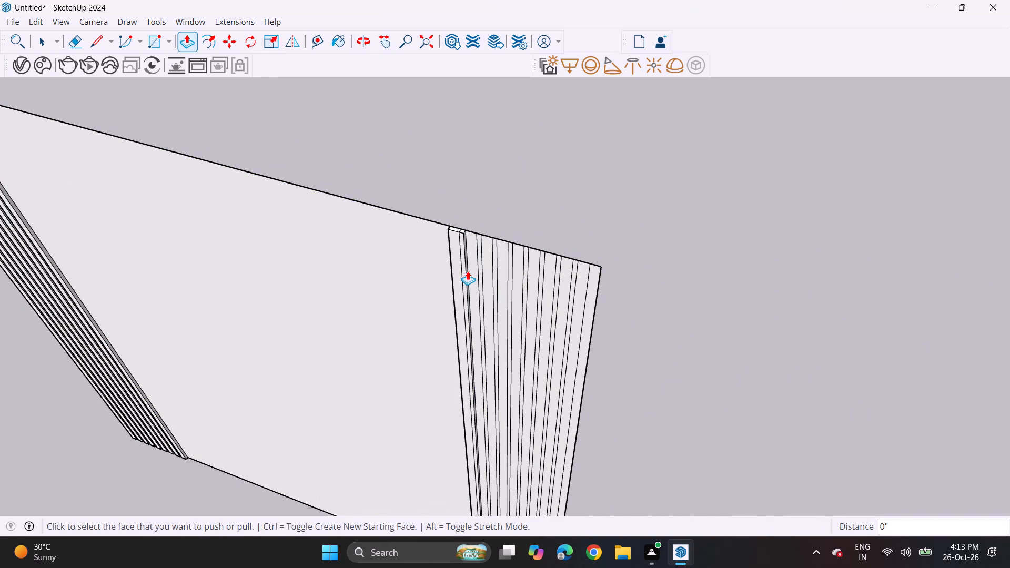
{"action": "key", "text": "ctrl+z"}
{"action": "double_click", "coordinate": [474, 272]}
{"action": "double_click", "coordinate": [486, 276]}
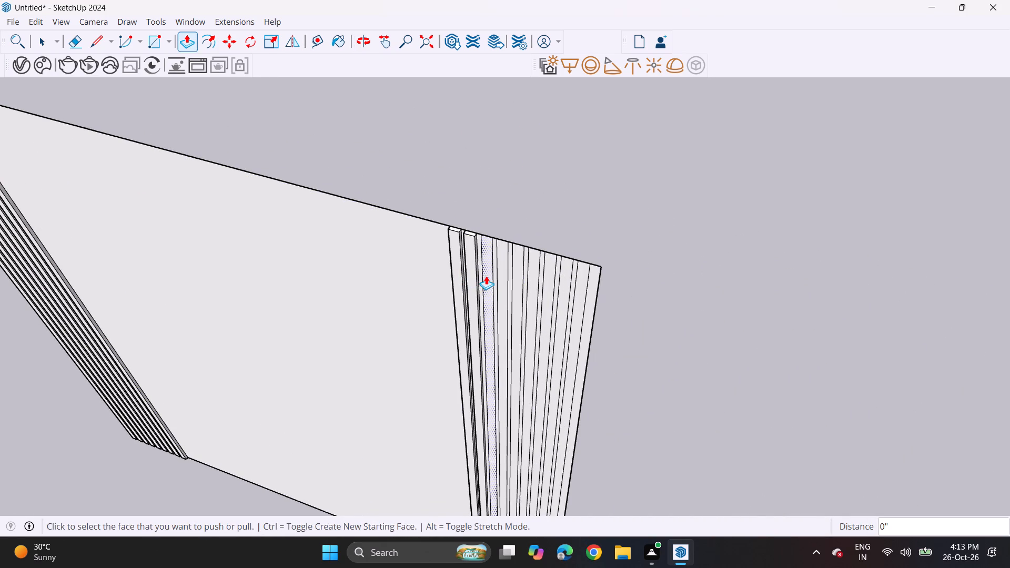
{"action": "double_click", "coordinate": [504, 291]}
{"action": "double_click", "coordinate": [513, 291]}
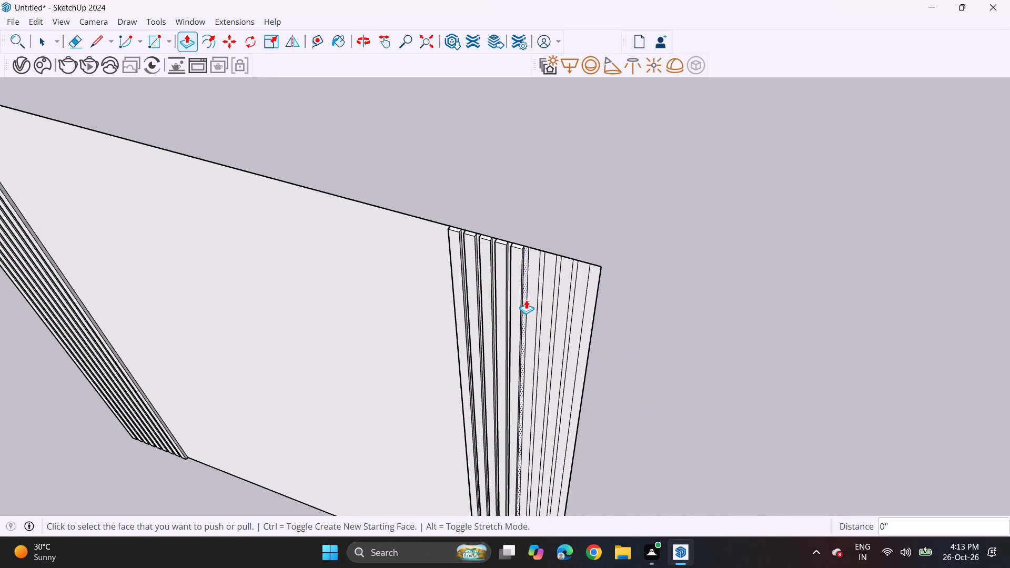
{"action": "double_click", "coordinate": [529, 301]}
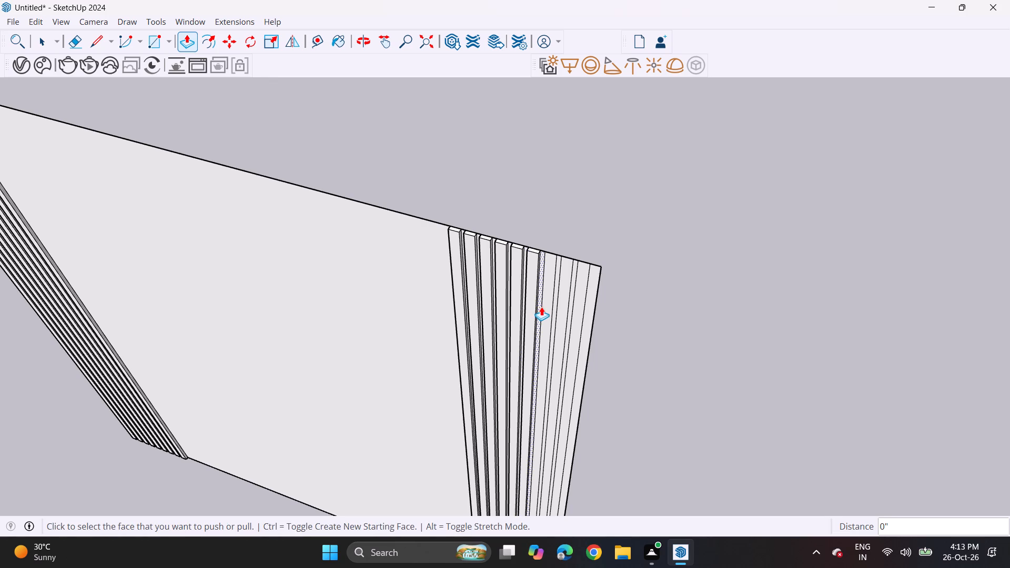
{"action": "double_click", "coordinate": [543, 307]}
{"action": "double_click", "coordinate": [564, 308]}
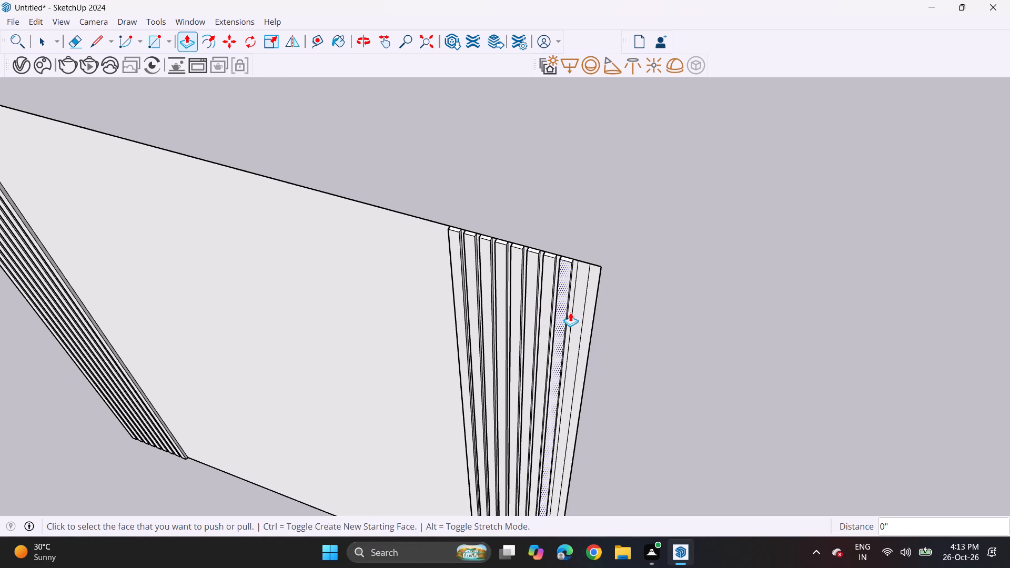
{"action": "double_click", "coordinate": [575, 319]}
Push/Pull the wide central panel outward by 3/4", flush with the raised slats.
{"action": "middle_click_drag", "start_coordinate": [490, 331], "coordinate": [602, 178]}
{"action": "scroll", "coordinate": [602, 178], "scroll_direction": "up", "scroll_amount": 1}
{"action": "scroll", "coordinate": [579, 201], "scroll_direction": "down", "scroll_amount": 2}
{"action": "scroll", "coordinate": [571, 217], "scroll_direction": "up", "scroll_amount": 1}
{"action": "scroll", "coordinate": [569, 224], "scroll_direction": "down", "scroll_amount": 6}
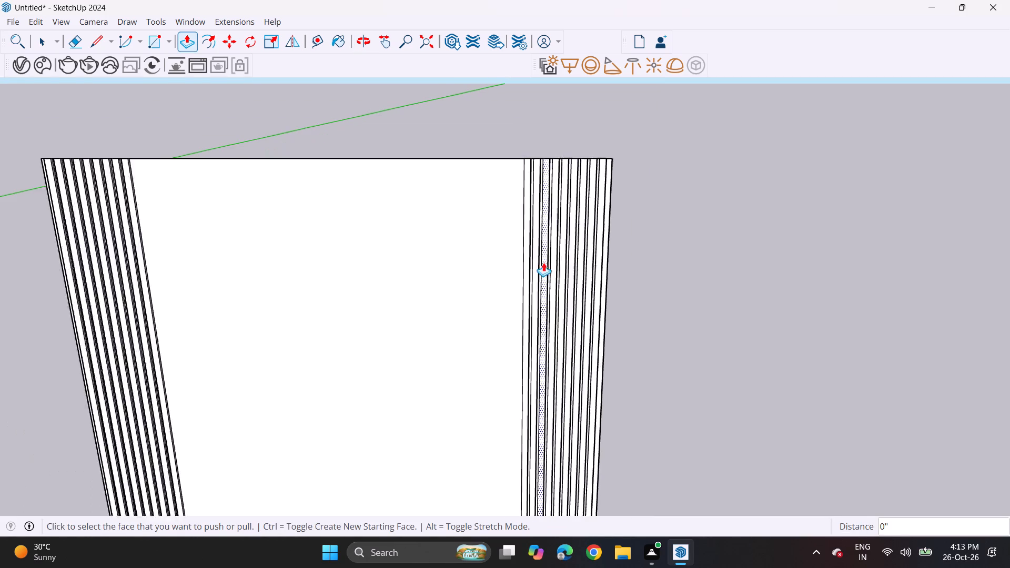
{"action": "scroll", "coordinate": [543, 262], "scroll_direction": "down", "scroll_amount": 1}
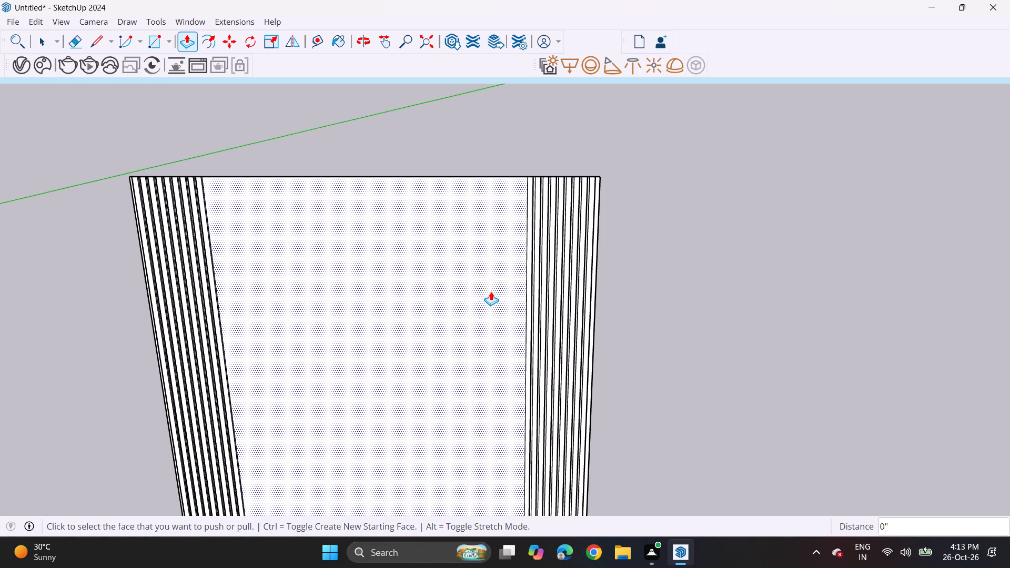
{"action": "scroll", "coordinate": [346, 318], "scroll_direction": "down", "scroll_amount": 3}
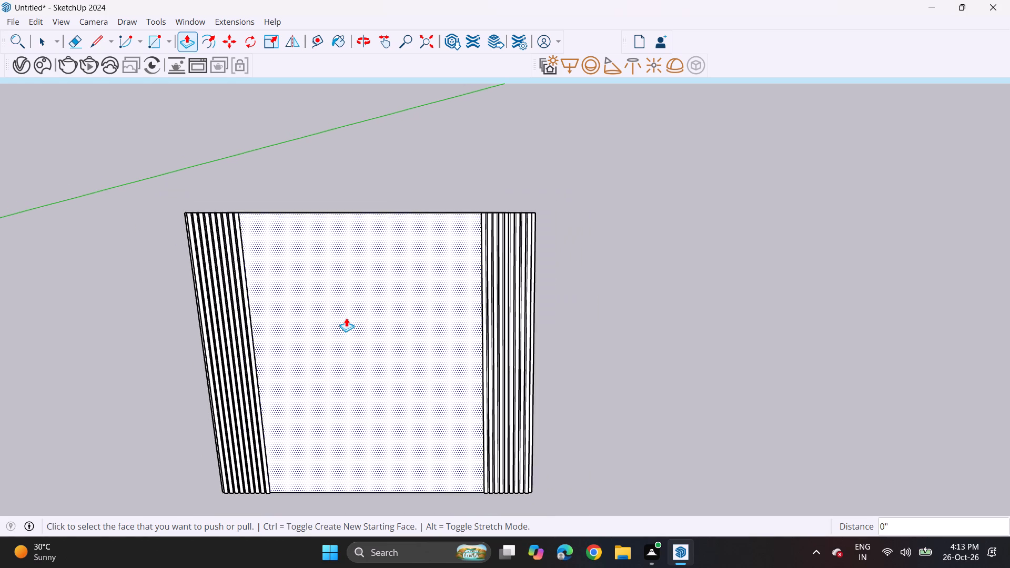
{"action": "middle_click_drag", "start_coordinate": [348, 318], "coordinate": [430, 282]}
{"action": "middle_click_drag", "start_coordinate": [430, 282], "coordinate": [397, 349]}
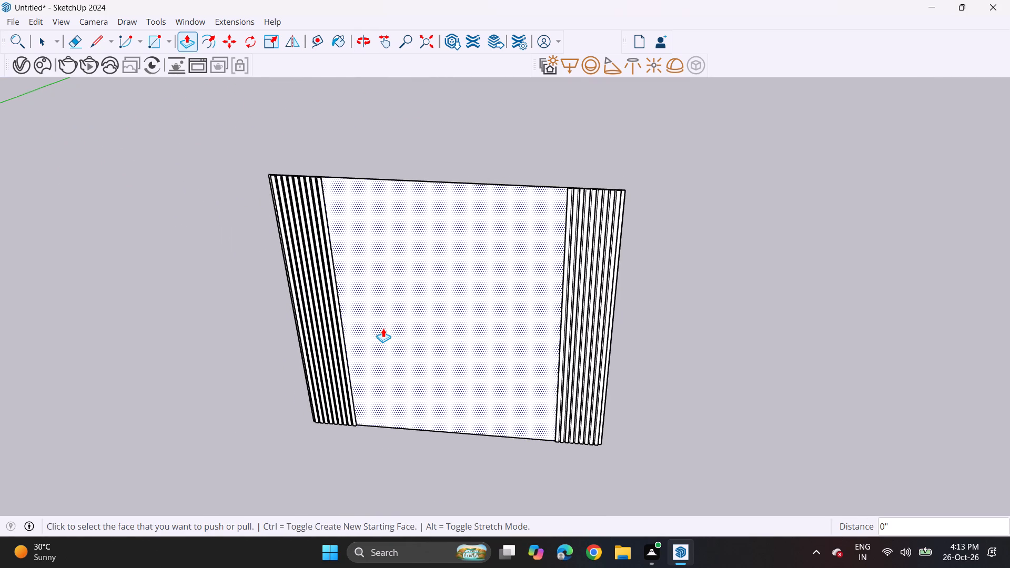
{"action": "middle_click_drag", "start_coordinate": [370, 225], "coordinate": [275, 413]}
{"action": "middle_click_drag", "start_coordinate": [488, 252], "coordinate": [144, 140]}
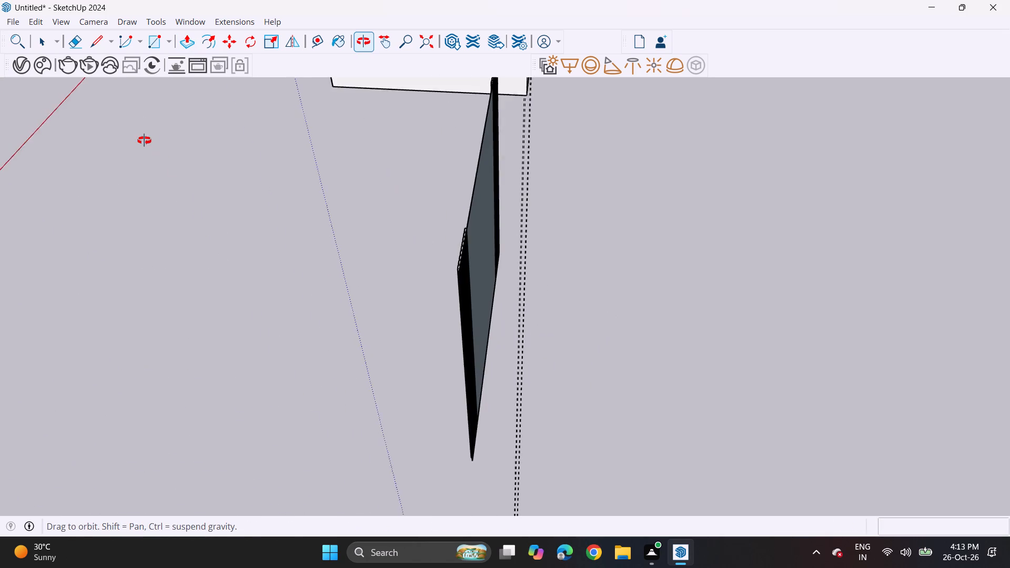
{"action": "middle_click_drag", "start_coordinate": [144, 140], "coordinate": [144, 135]}
{"action": "scroll", "coordinate": [483, 251], "scroll_direction": "up", "scroll_amount": 1}
{"action": "middle_click_drag", "start_coordinate": [483, 251], "coordinate": [362, 183]}
{"action": "middle_click_drag", "start_coordinate": [436, 171], "coordinate": [511, 222]}
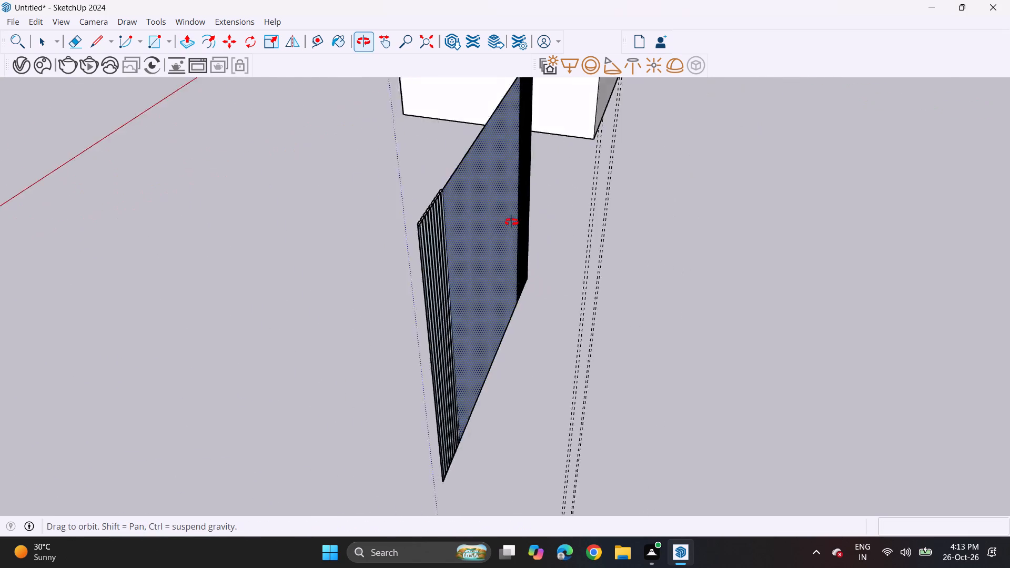
{"action": "middle_click_drag", "start_coordinate": [511, 222], "coordinate": [682, 294]}
{"action": "scroll", "coordinate": [496, 221], "scroll_direction": "up", "scroll_amount": 5}
{"action": "left_click", "coordinate": [508, 265]}
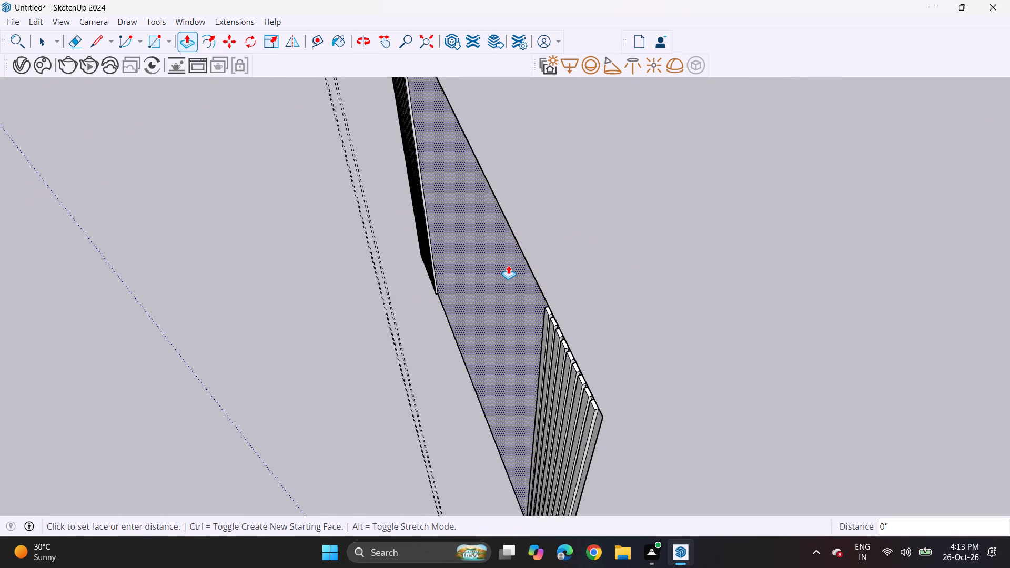
{"action": "left_click", "coordinate": [500, 281]}
Offset the central panel's outline inward by about 1 3/8" to form a thin border.
{"action": "middle_click_drag", "start_coordinate": [443, 290], "coordinate": [772, 181]}
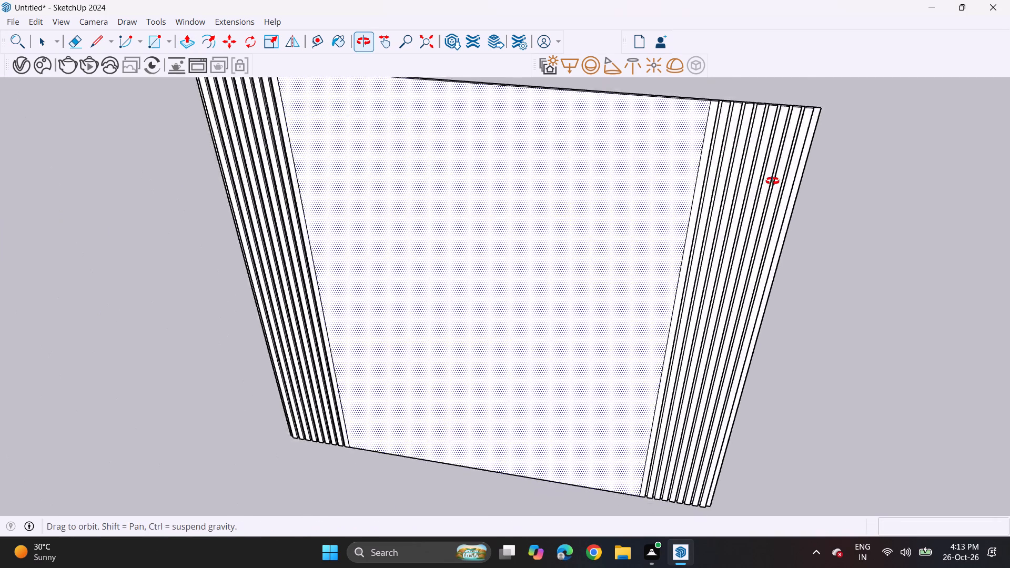
{"action": "middle_click_drag", "start_coordinate": [772, 181], "coordinate": [780, 177]}
{"action": "scroll", "coordinate": [595, 212], "scroll_direction": "down", "scroll_amount": 4}
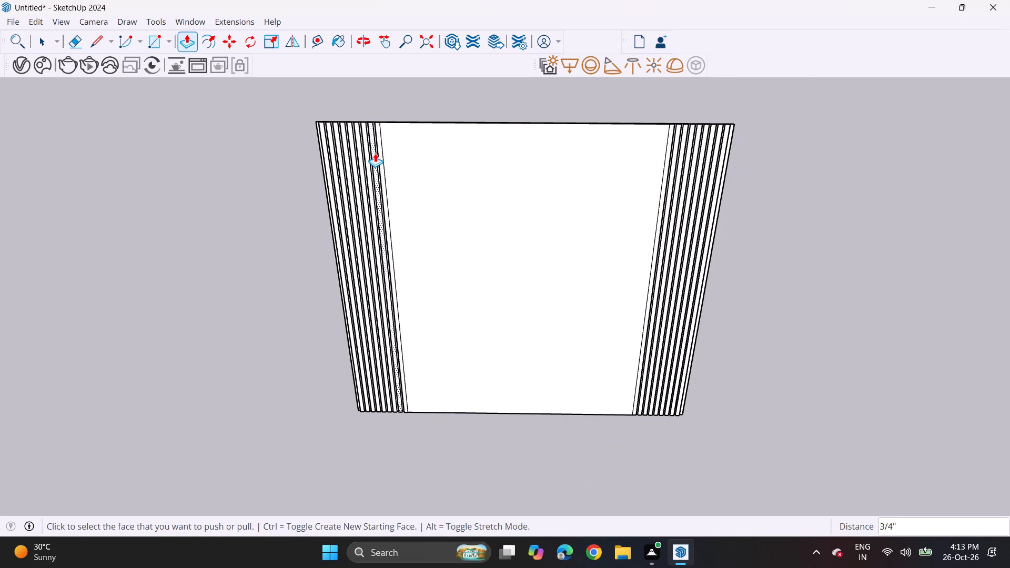
{"action": "scroll", "coordinate": [375, 151], "scroll_direction": "up", "scroll_amount": 3}
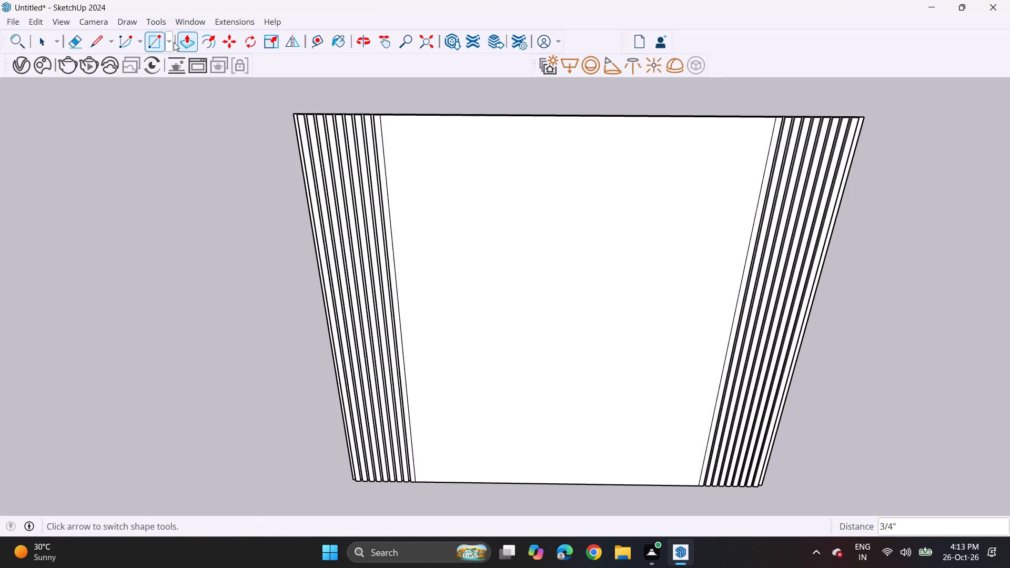
{"action": "left_click", "coordinate": [210, 40]}
{"action": "left_click", "coordinate": [395, 147]}
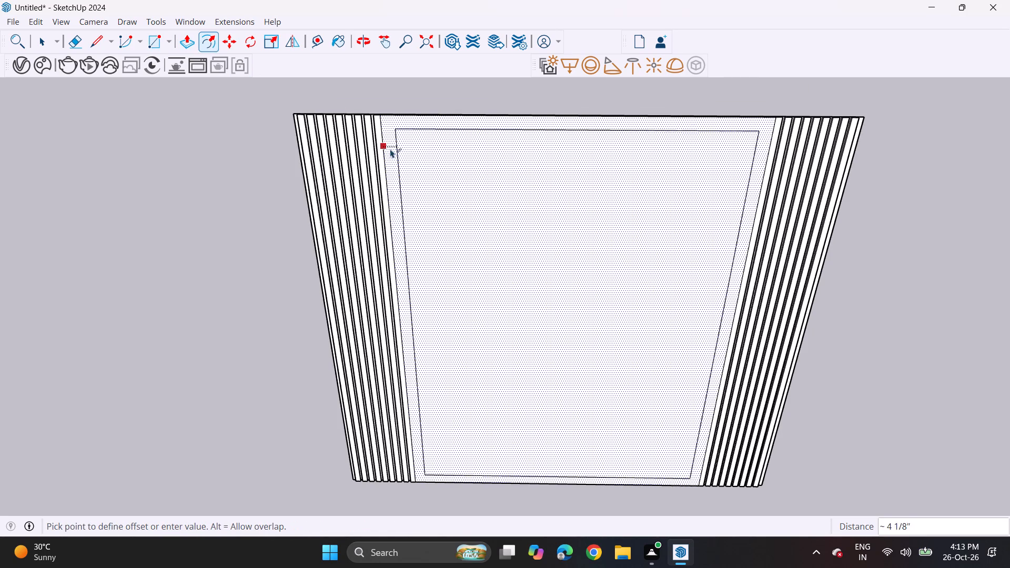
{"action": "left_click", "coordinate": [388, 145]}
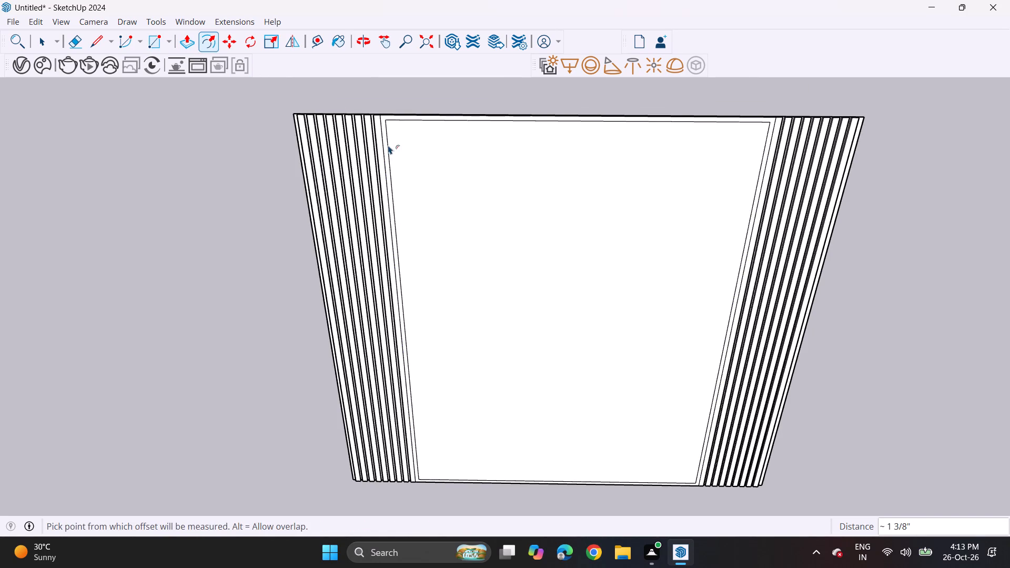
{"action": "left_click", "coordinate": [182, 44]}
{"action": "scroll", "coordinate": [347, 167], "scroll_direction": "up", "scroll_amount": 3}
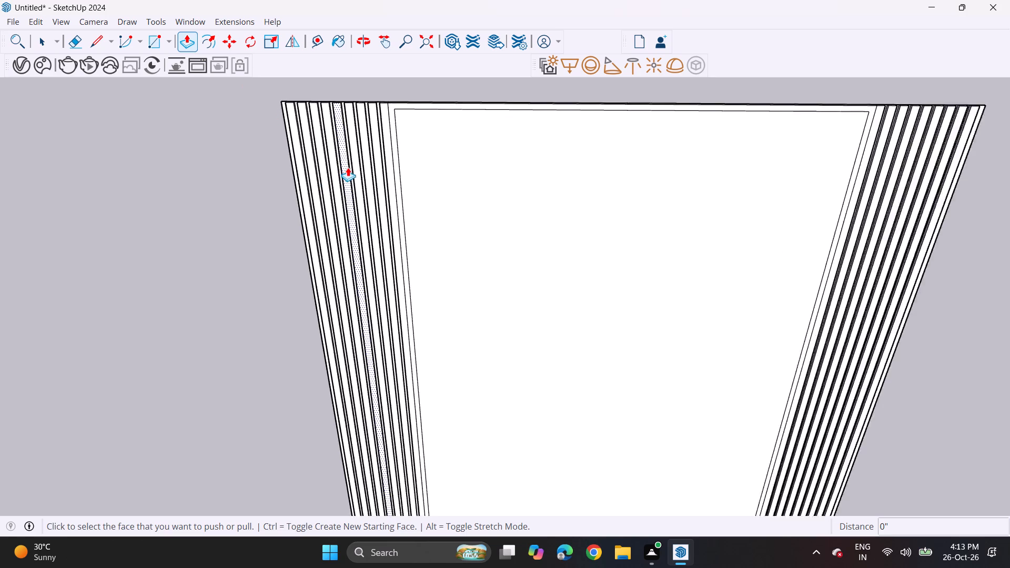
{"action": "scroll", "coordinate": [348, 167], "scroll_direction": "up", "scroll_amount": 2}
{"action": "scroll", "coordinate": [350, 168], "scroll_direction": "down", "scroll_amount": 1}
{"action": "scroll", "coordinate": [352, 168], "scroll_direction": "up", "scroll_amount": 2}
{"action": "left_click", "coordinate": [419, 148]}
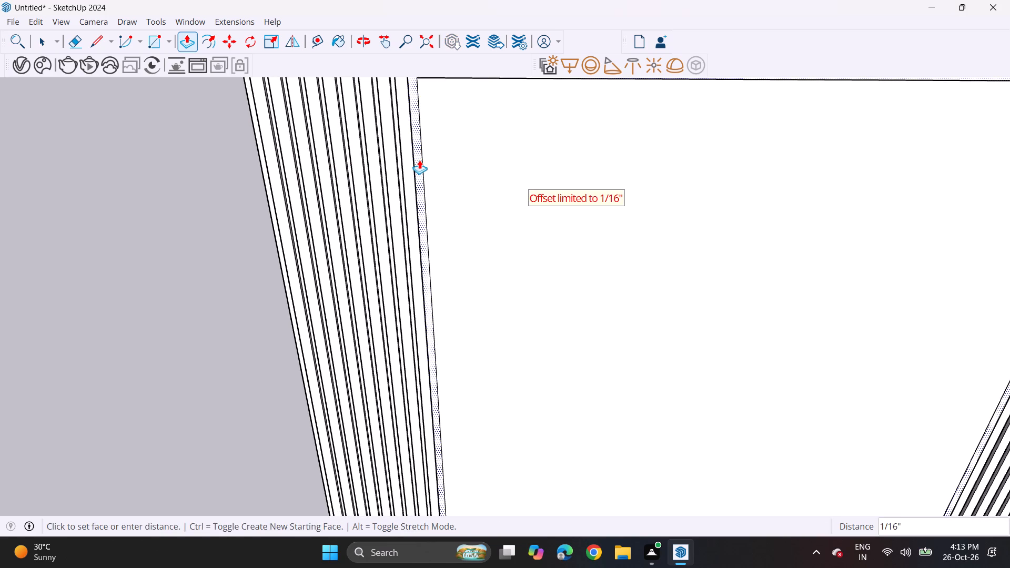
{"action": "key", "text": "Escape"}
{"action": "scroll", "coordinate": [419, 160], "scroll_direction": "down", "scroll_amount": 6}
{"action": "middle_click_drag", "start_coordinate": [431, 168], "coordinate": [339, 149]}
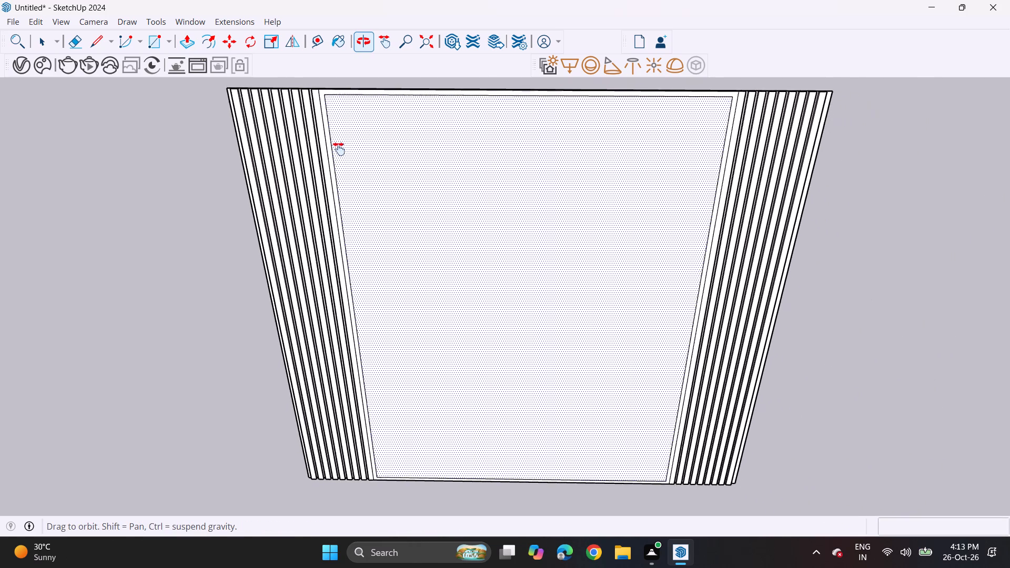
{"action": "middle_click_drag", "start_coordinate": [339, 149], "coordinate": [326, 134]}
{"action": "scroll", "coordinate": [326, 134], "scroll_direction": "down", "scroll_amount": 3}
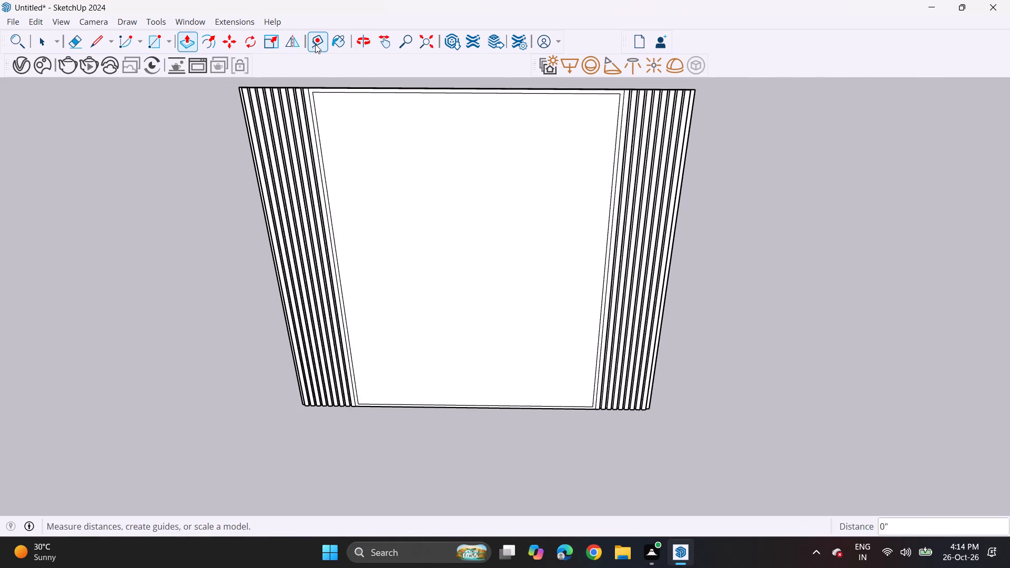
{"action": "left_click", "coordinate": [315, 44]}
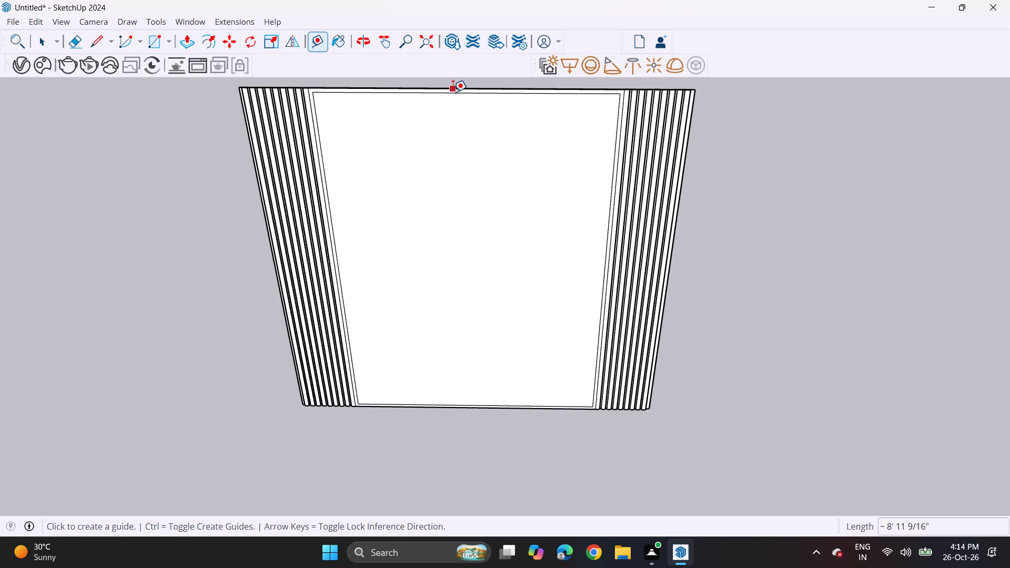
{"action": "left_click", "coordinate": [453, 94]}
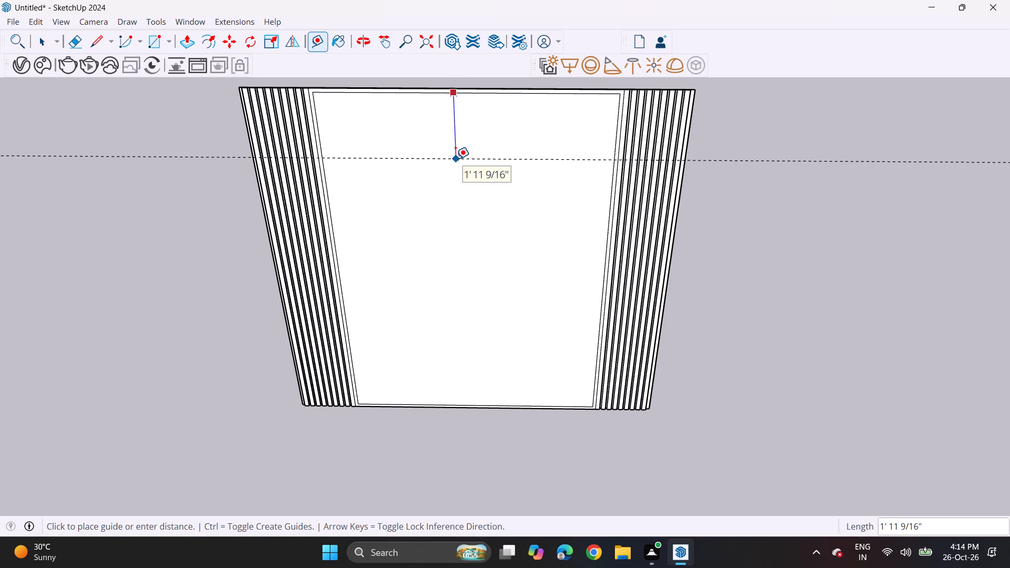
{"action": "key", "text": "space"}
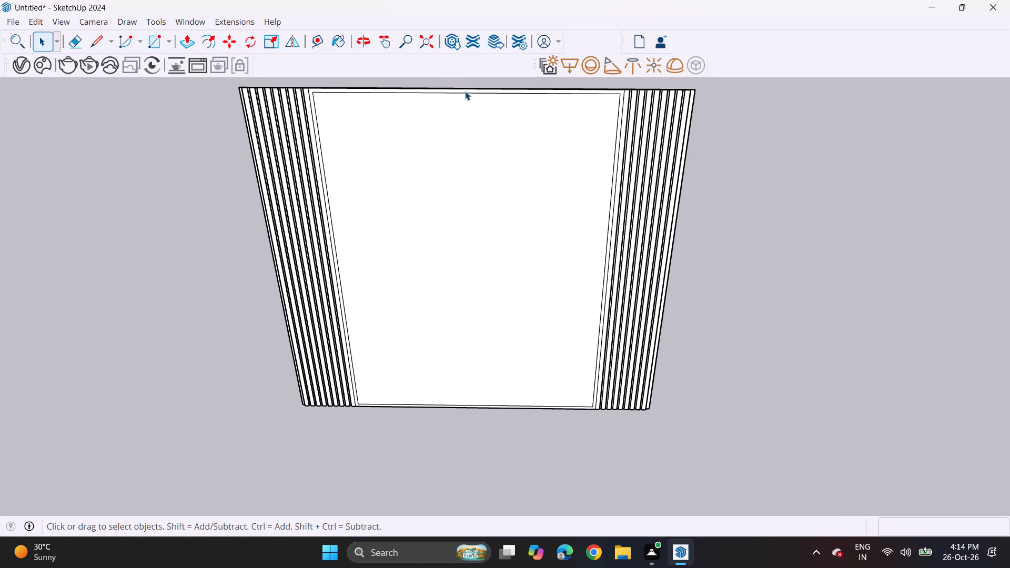
Copy the inner border's top edge down to its bottom edge and divide the distance by 4 to split the central panel into four rows.
{"action": "left_click", "coordinate": [465, 91]}
{"action": "left_click", "coordinate": [463, 96]}
{"action": "left_click", "coordinate": [465, 93]}
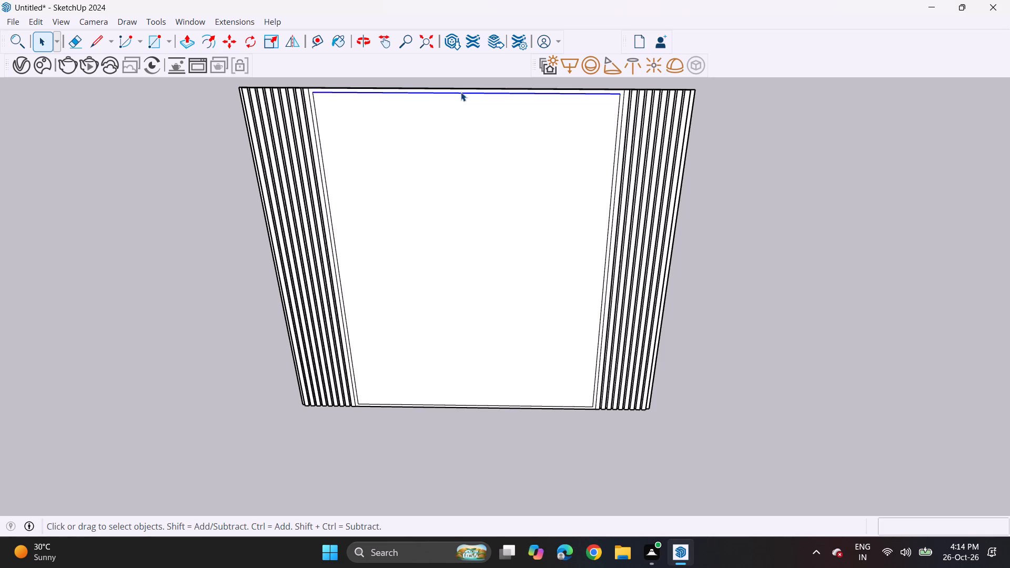
{"action": "key", "text": "m"}
{"action": "left_click", "coordinate": [620, 98]}
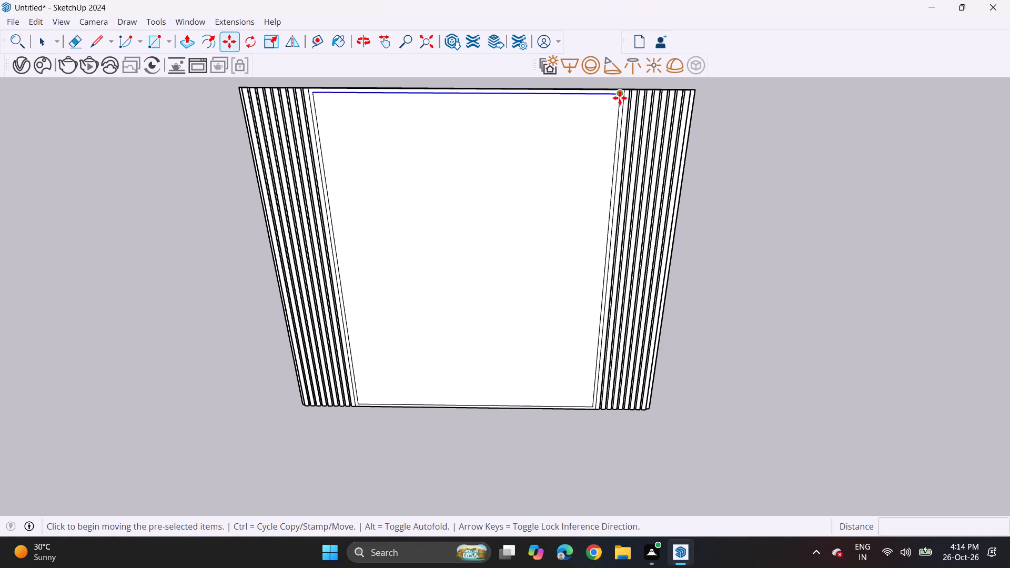
{"action": "left_click", "coordinate": [591, 407]}
{"action": "key", "text": "slash"}
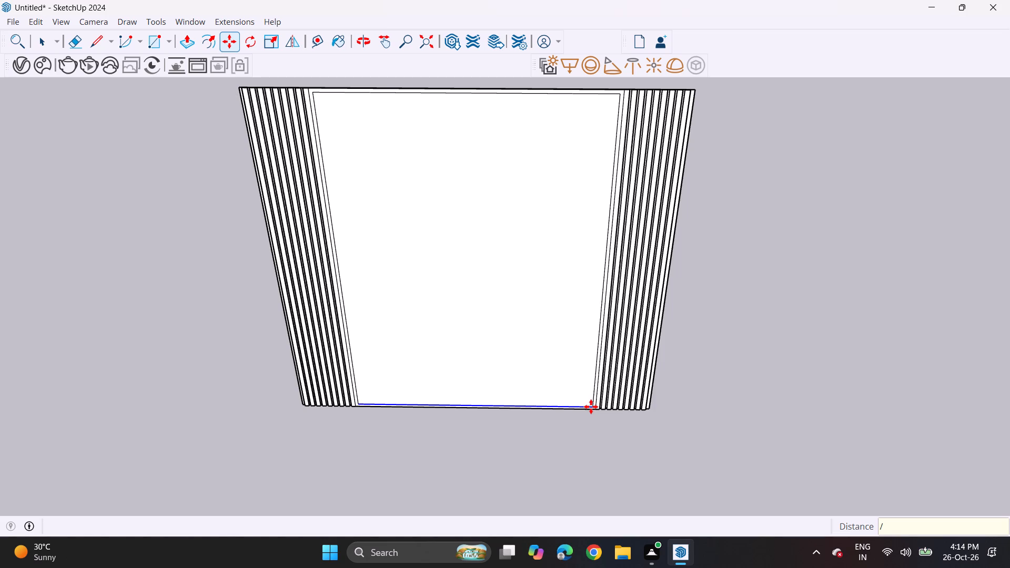
{"action": "key", "text": "4"}
{"action": "key", "text": "Return"}
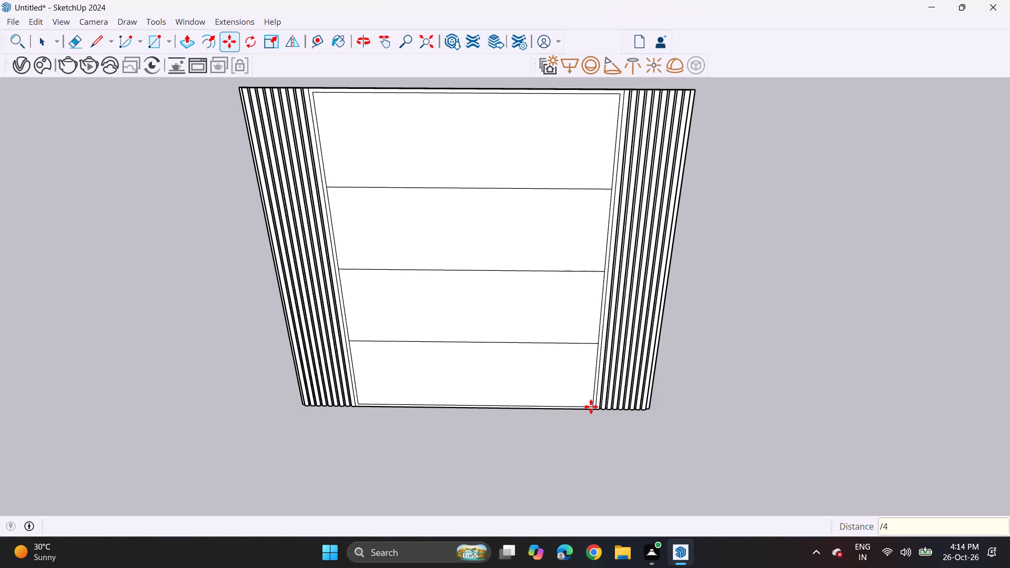
{"action": "key", "text": "space"}
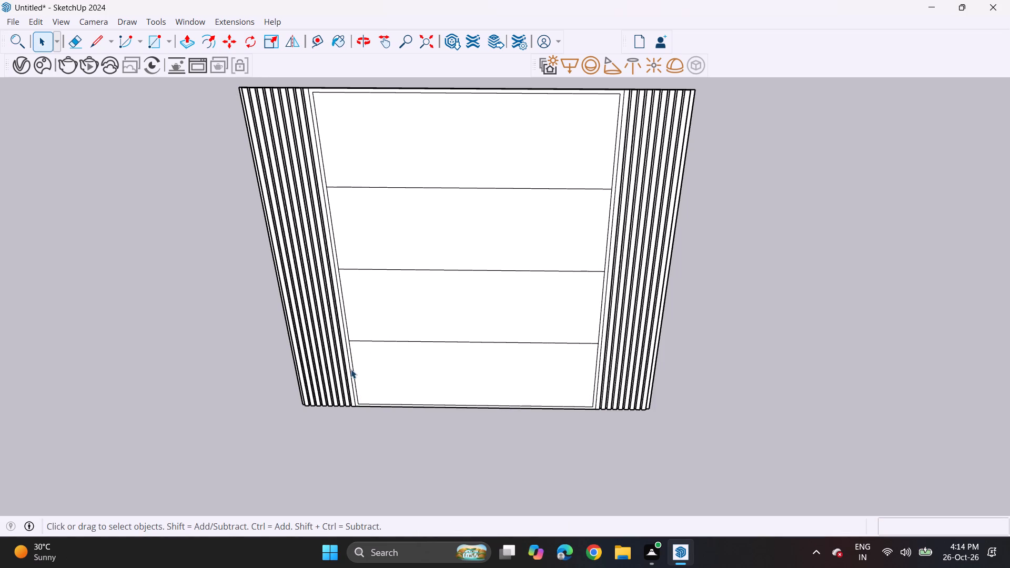
Copy the inner border's left edge across to its right edge and divide the distance by 4, splitting the central panel into four columns.
{"action": "left_click", "coordinate": [355, 373]}
{"action": "left_click", "coordinate": [347, 322], "text": "ctrl"}
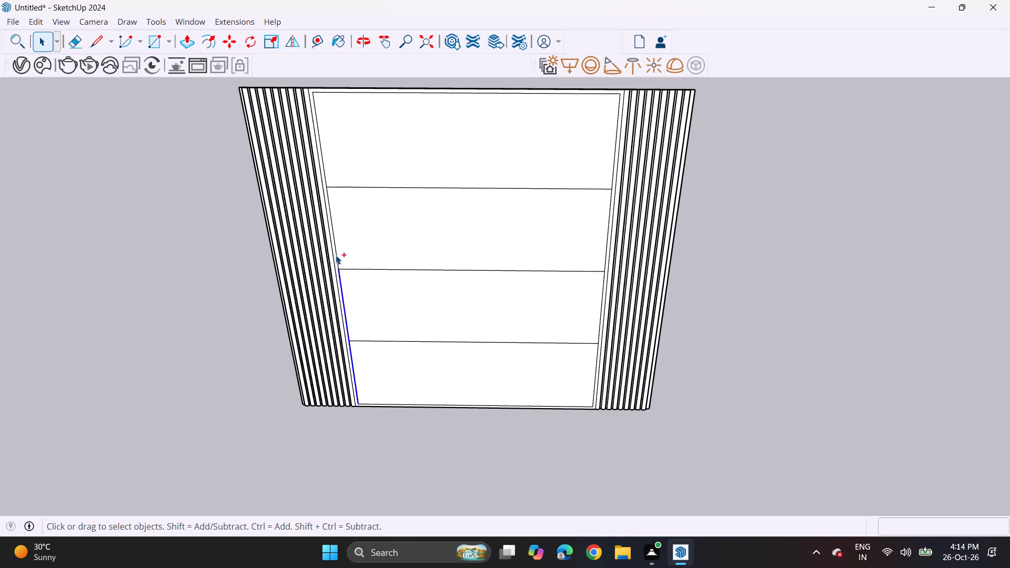
{"action": "left_click", "coordinate": [339, 257], "text": "ctrl"}
{"action": "left_click", "coordinate": [323, 150], "text": "ctrl"}
{"action": "key", "text": "m"}
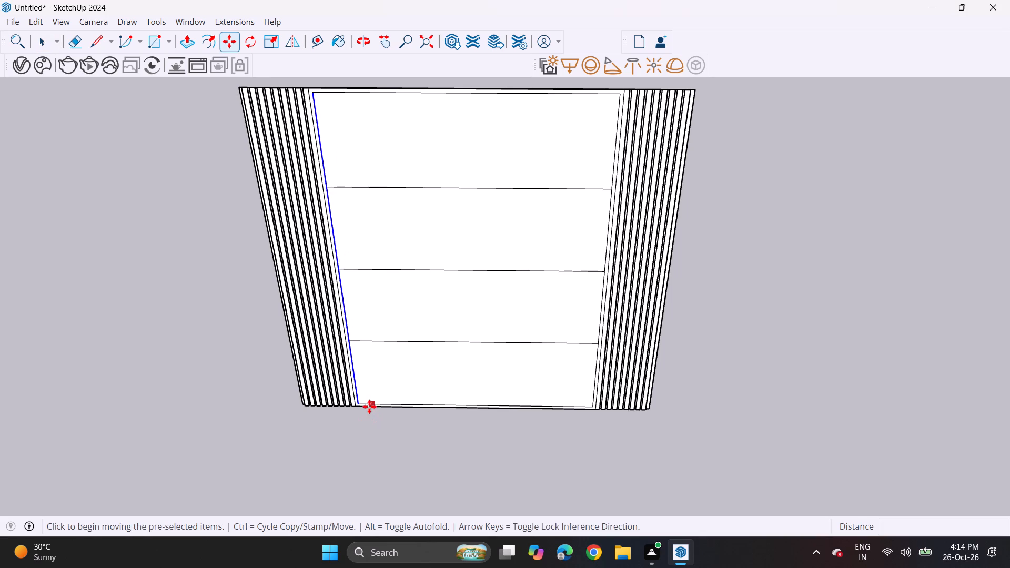
{"action": "left_click", "coordinate": [361, 405]}
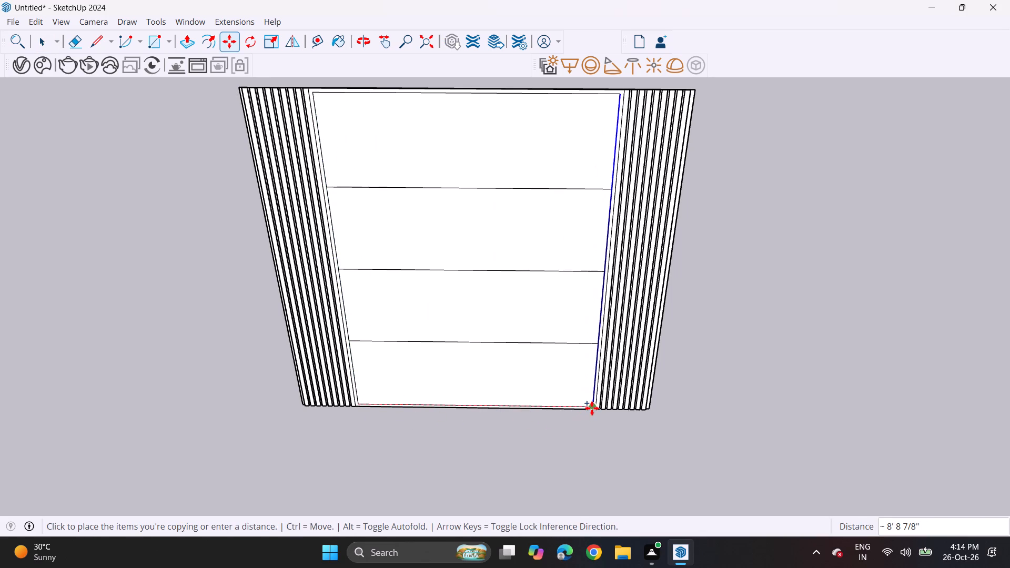
{"action": "left_click", "coordinate": [592, 408]}
{"action": "key", "text": "slash"}
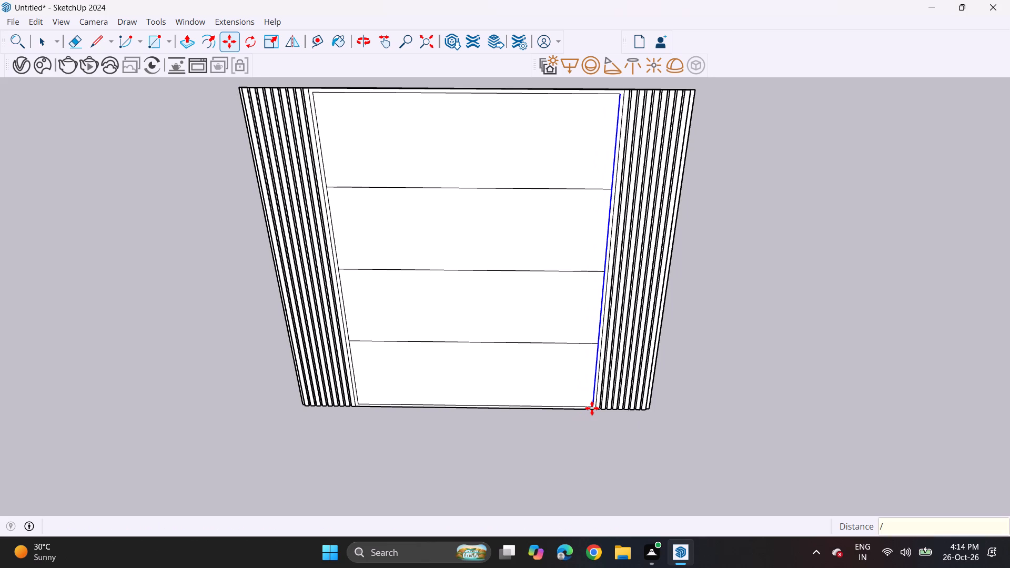
{"action": "key", "text": "4"}
{"action": "key", "text": "Return"}
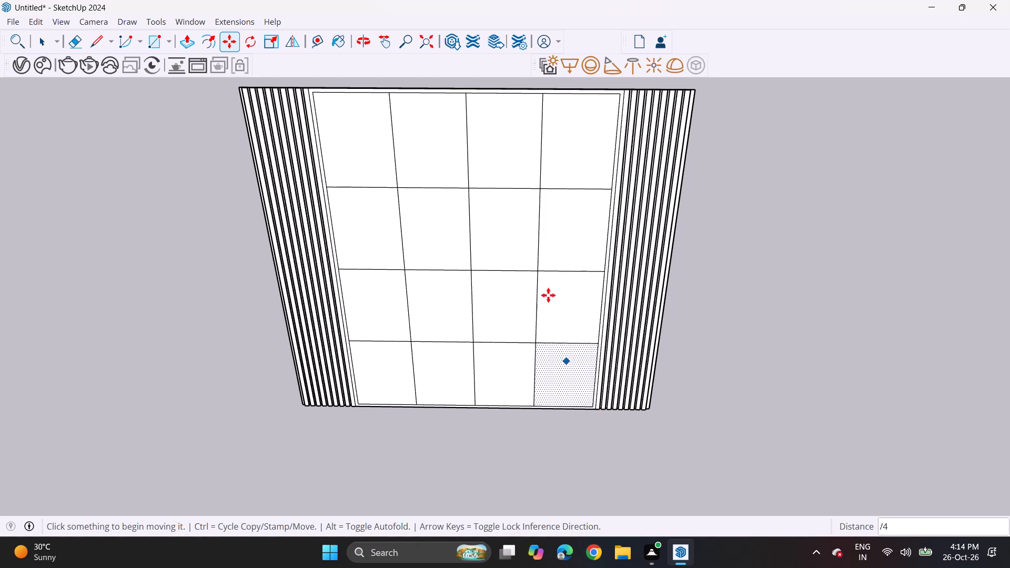
Offset six scattered grid cells inward by about 1 3/16": row 1 columns 1 and 4, row 2 column 3, row 3 column 1, row 4 columns 2 and 4.
{"action": "left_click", "coordinate": [210, 40]}
{"action": "left_click", "coordinate": [318, 101]}
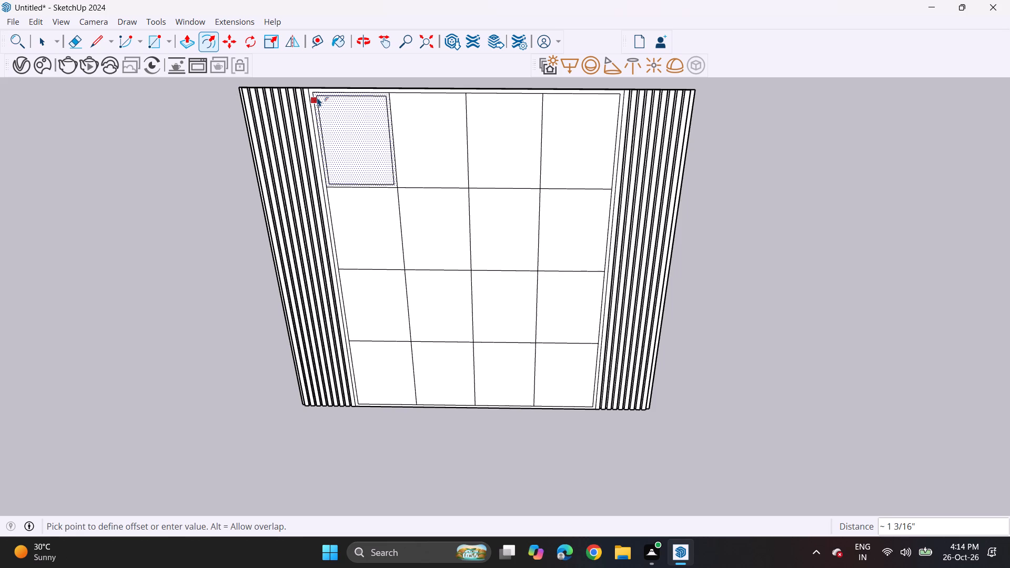
{"action": "left_click", "coordinate": [317, 97]}
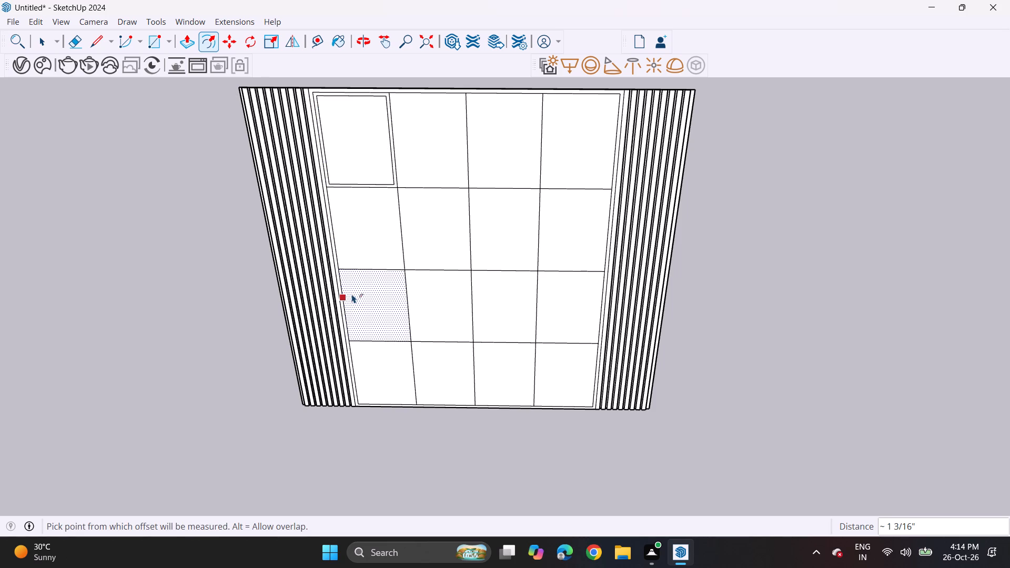
{"action": "double_click", "coordinate": [351, 292]}
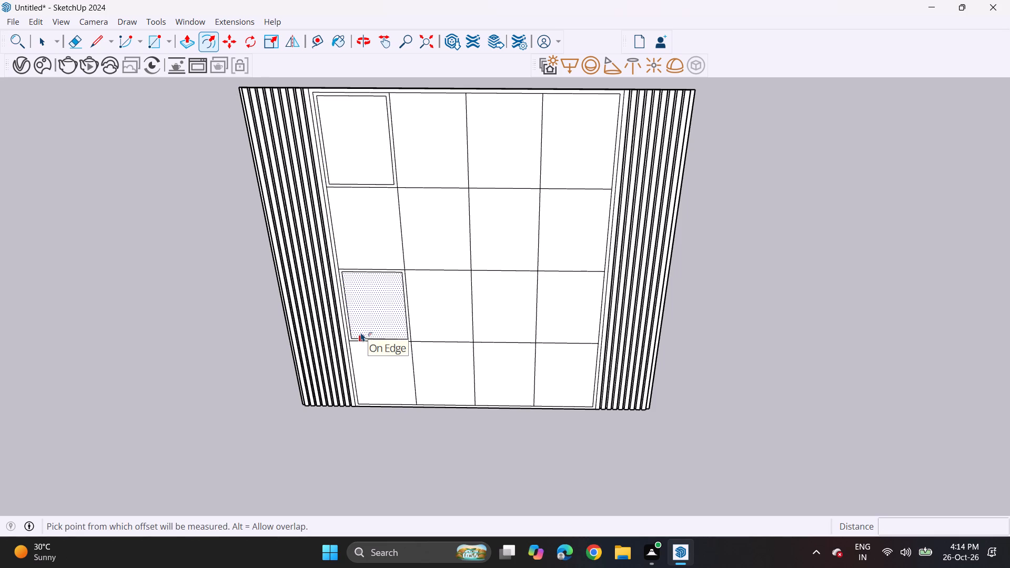
{"action": "double_click", "coordinate": [419, 372]}
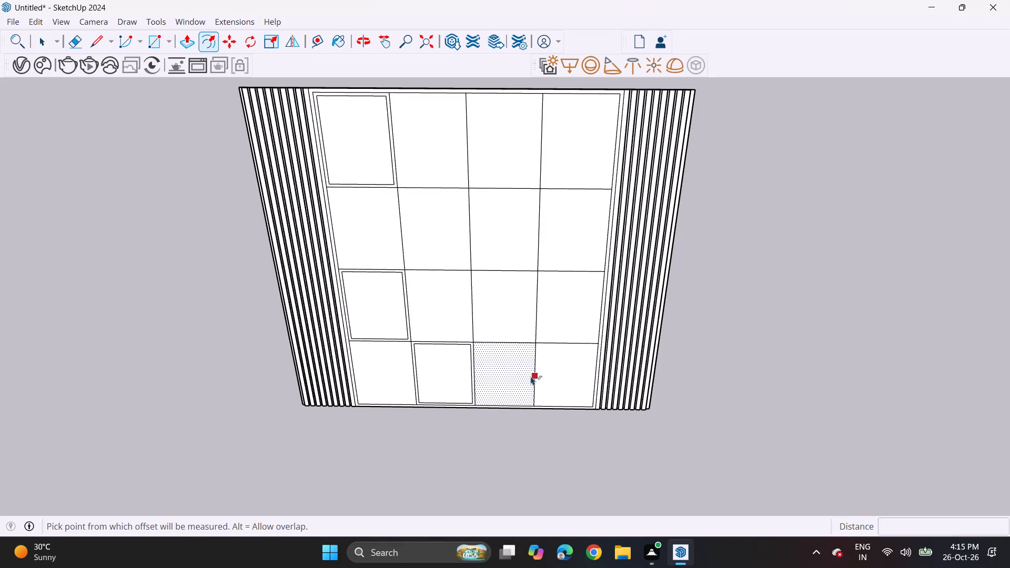
{"action": "double_click", "coordinate": [544, 370]}
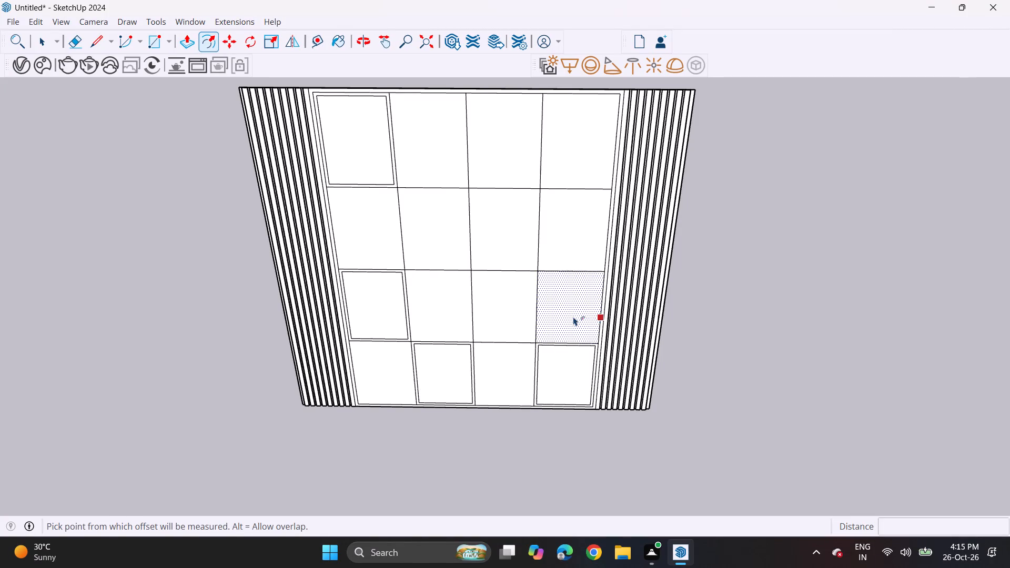
{"action": "double_click", "coordinate": [551, 148]}
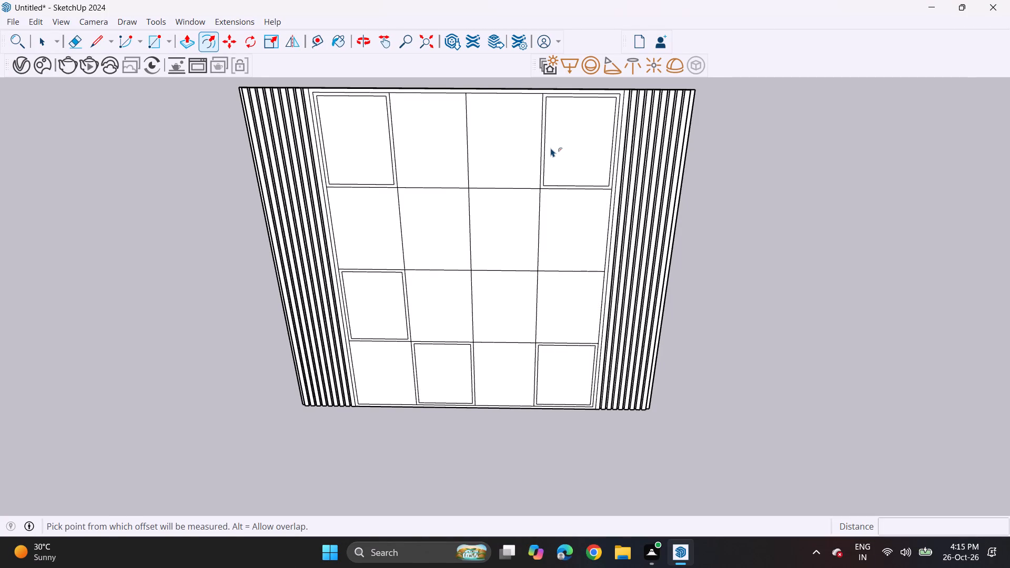
{"action": "double_click", "coordinate": [475, 233]}
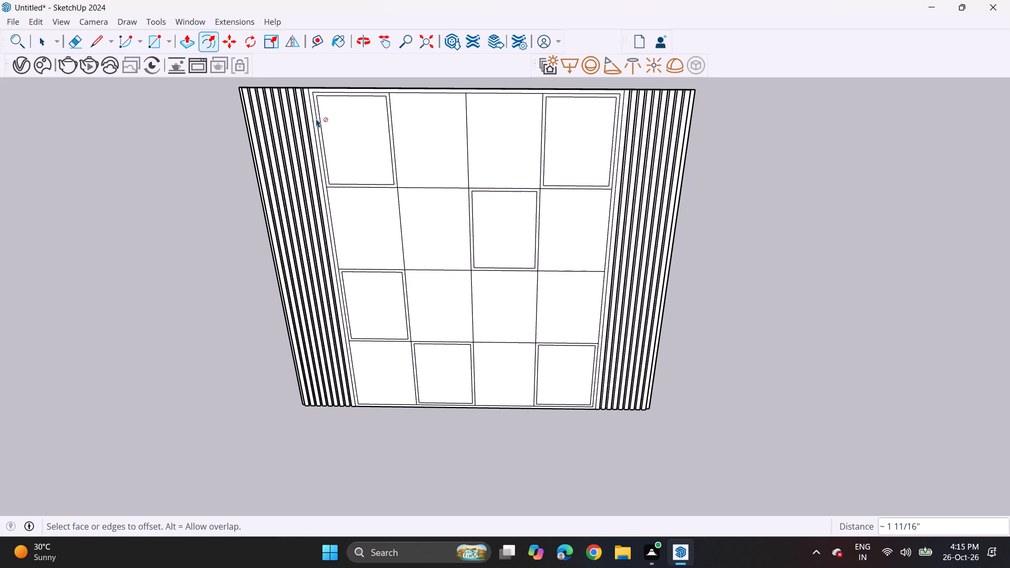
Draw a rectangle about 1' 7 1/4" by 1' 10 1/4" hanging from the top edge of the top row's second cell.
{"action": "left_click", "coordinate": [156, 39]}
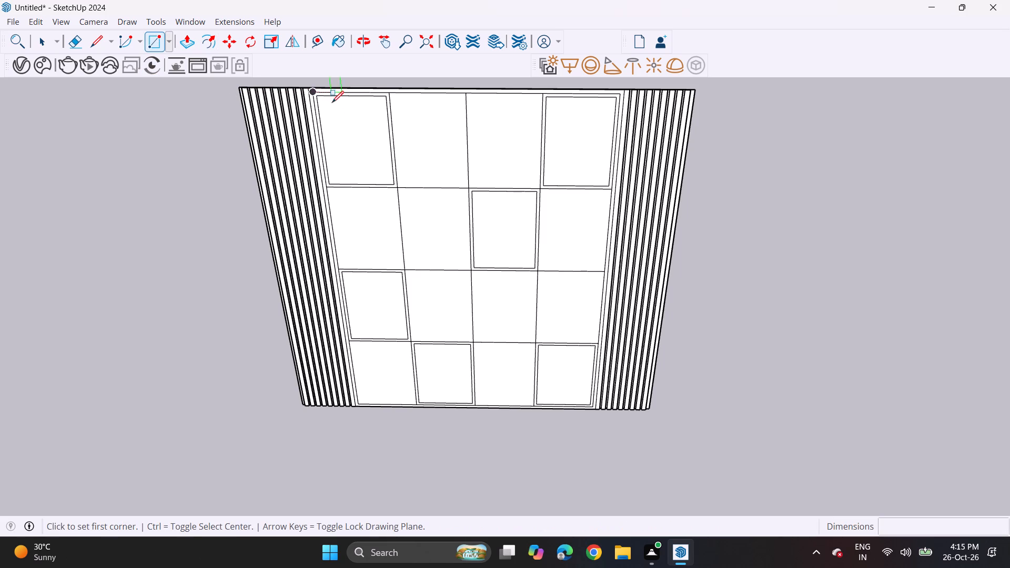
{"action": "scroll", "coordinate": [409, 109], "scroll_direction": "up", "scroll_amount": 1}
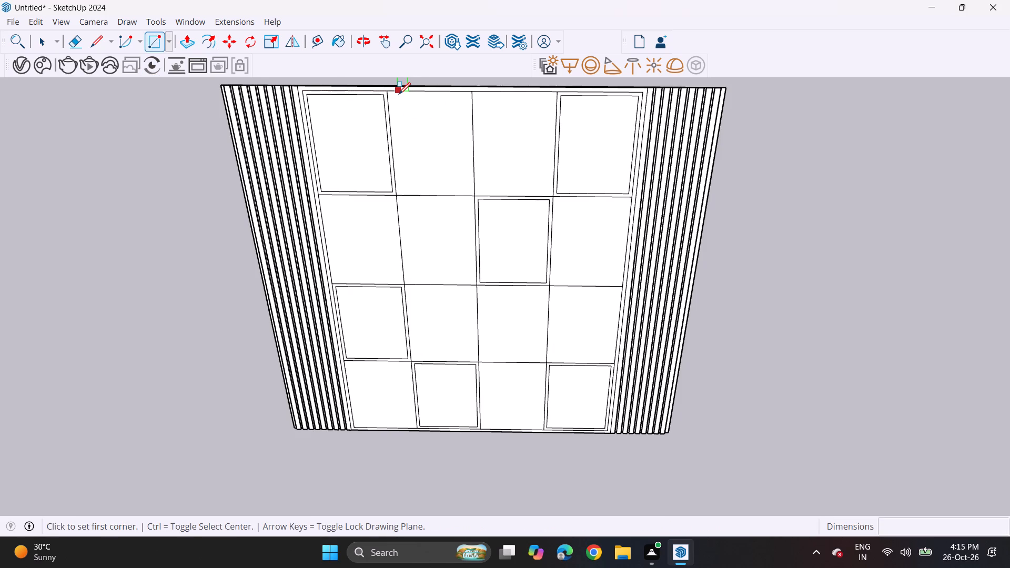
{"action": "left_click", "coordinate": [399, 94]}
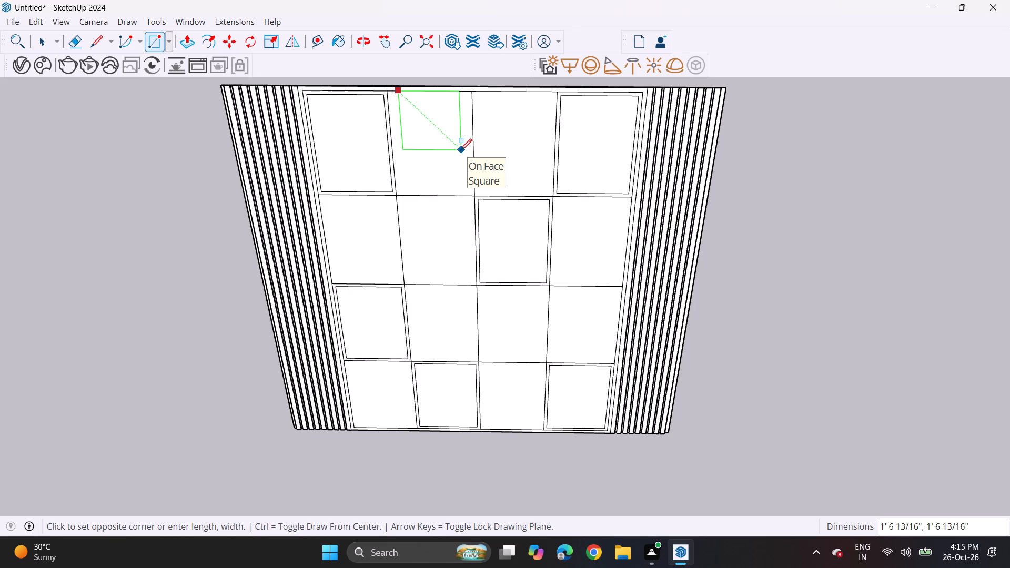
{"action": "key", "text": "Escape"}
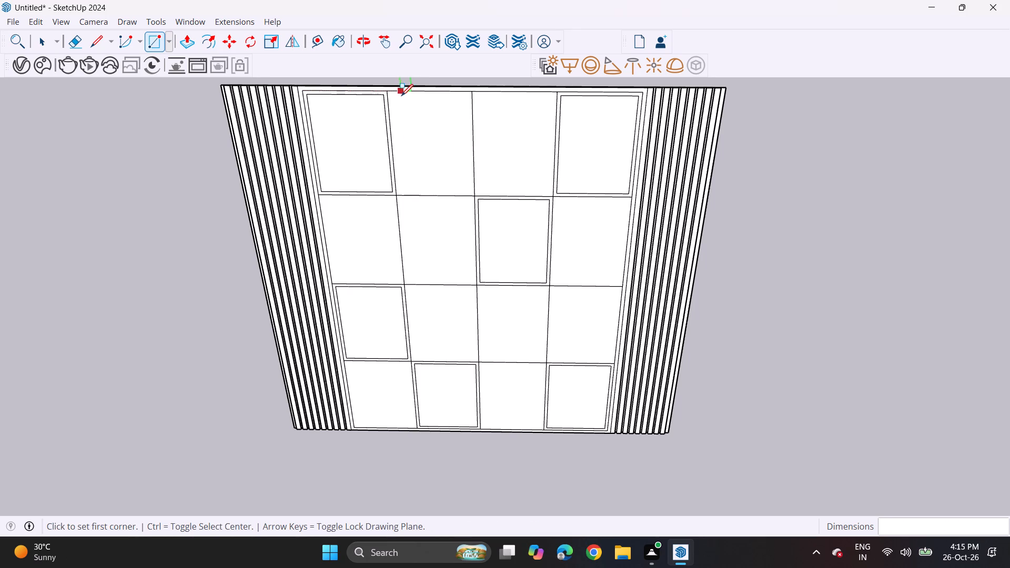
{"action": "key", "text": "ctrl+y"}
{"action": "scroll", "coordinate": [396, 95], "scroll_direction": "up", "scroll_amount": 7}
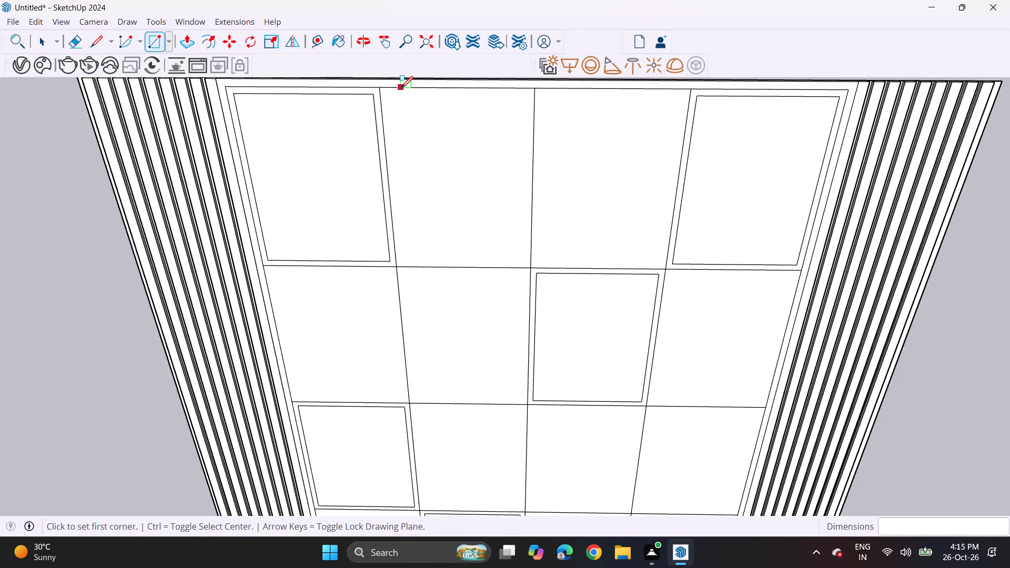
{"action": "left_click", "coordinate": [401, 88]}
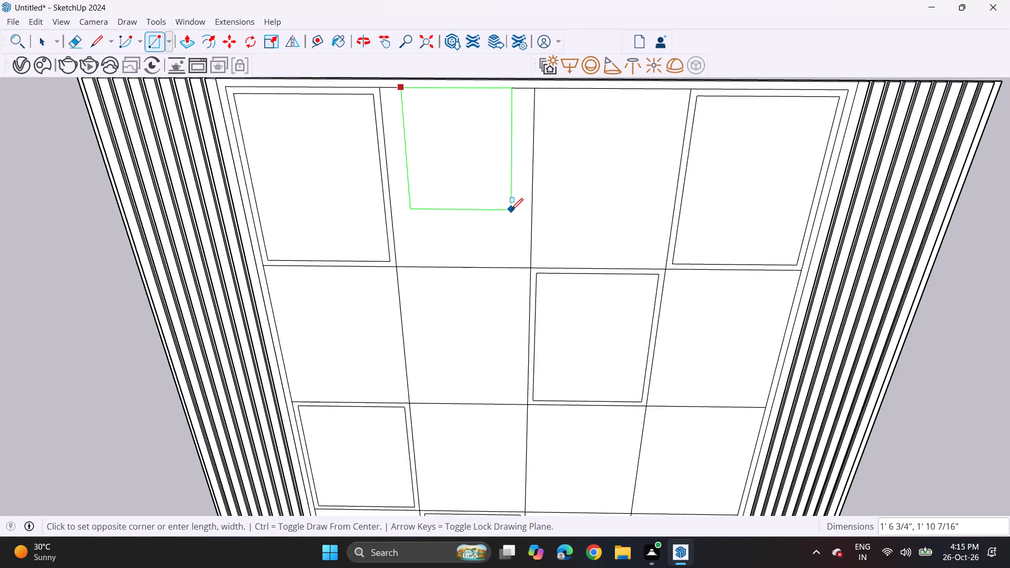
{"action": "left_click", "coordinate": [514, 209]}
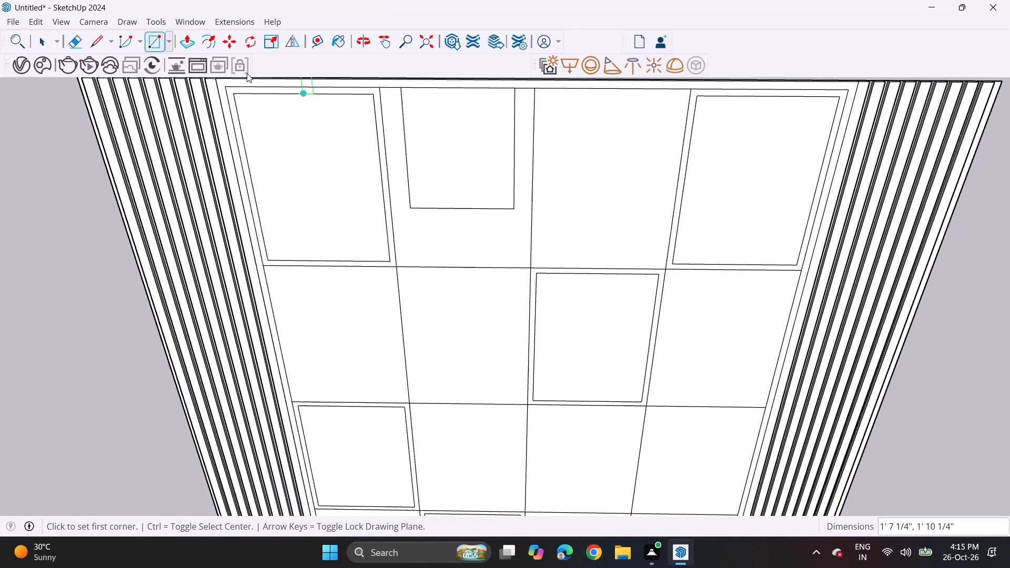
Draw a half-circle arc between the rectangle's two sides near its lower end, 1' 7 1/4" wide with a 9 5/8" downward bulge.
{"action": "left_click", "coordinate": [131, 43]}
{"action": "left_click", "coordinate": [140, 47]}
{"action": "left_click", "coordinate": [146, 78]}
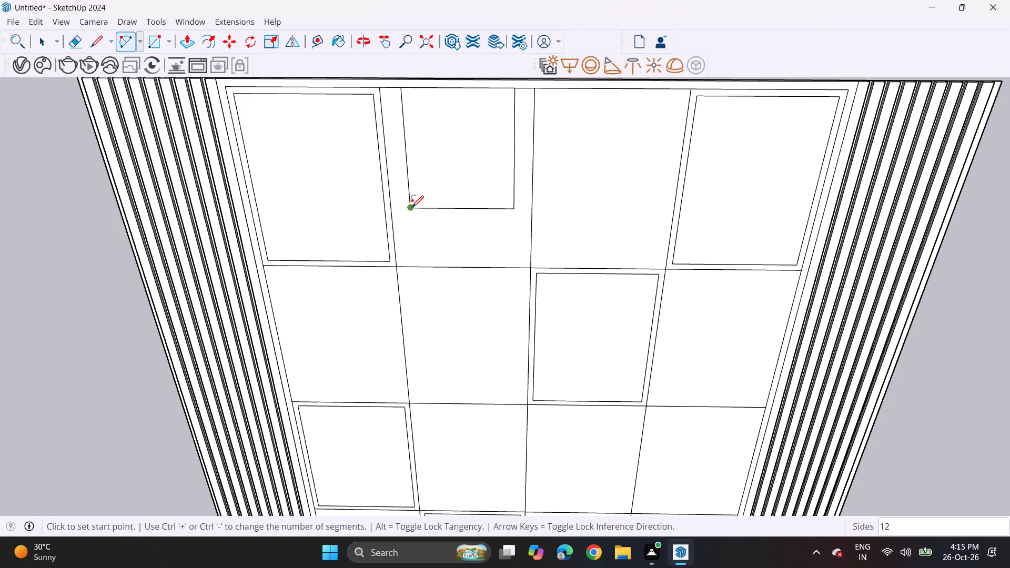
{"action": "left_click", "coordinate": [412, 207]}
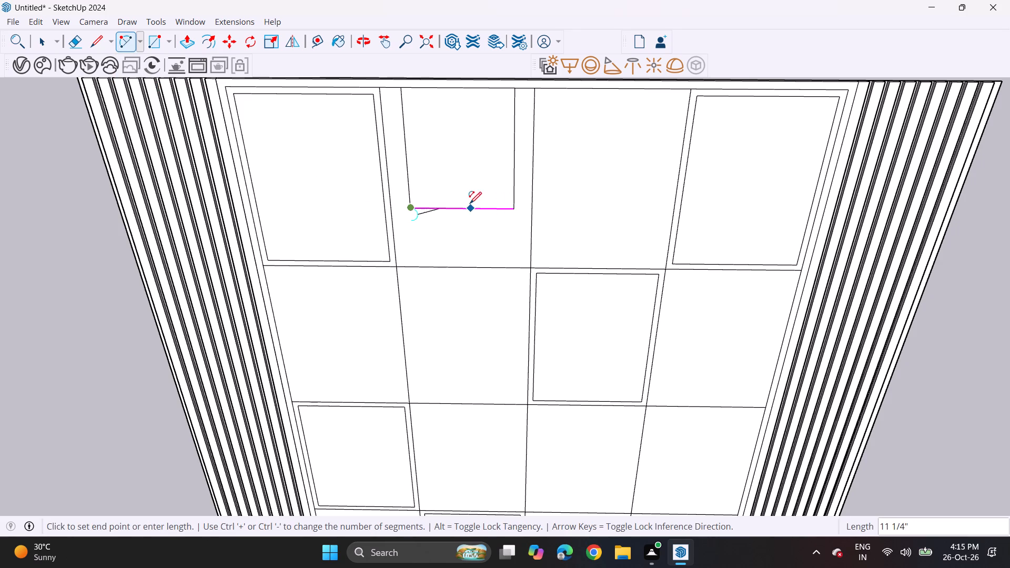
{"action": "key", "text": "Escape"}
{"action": "left_click", "coordinate": [411, 176]}
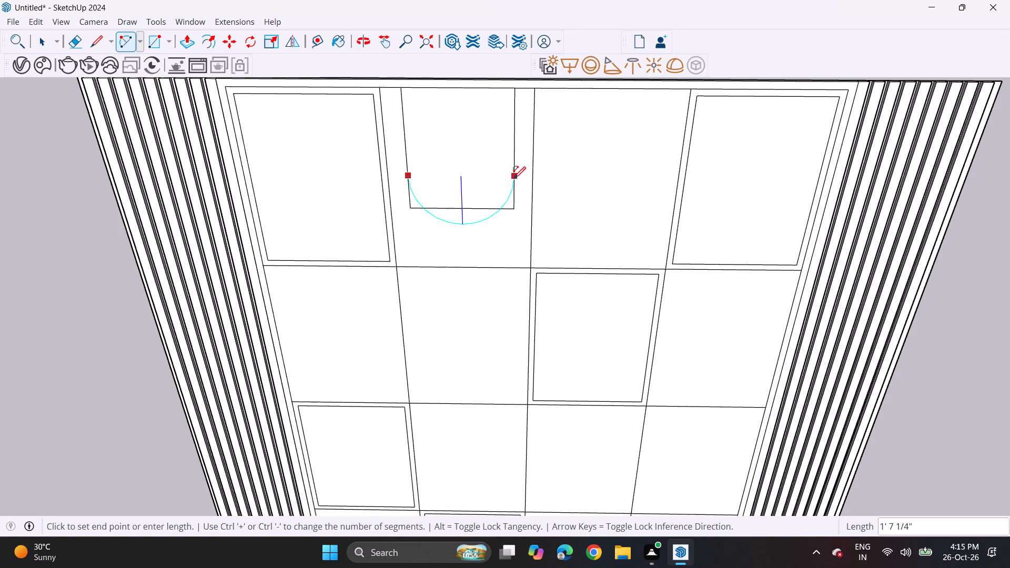
{"action": "left_click", "coordinate": [514, 178]}
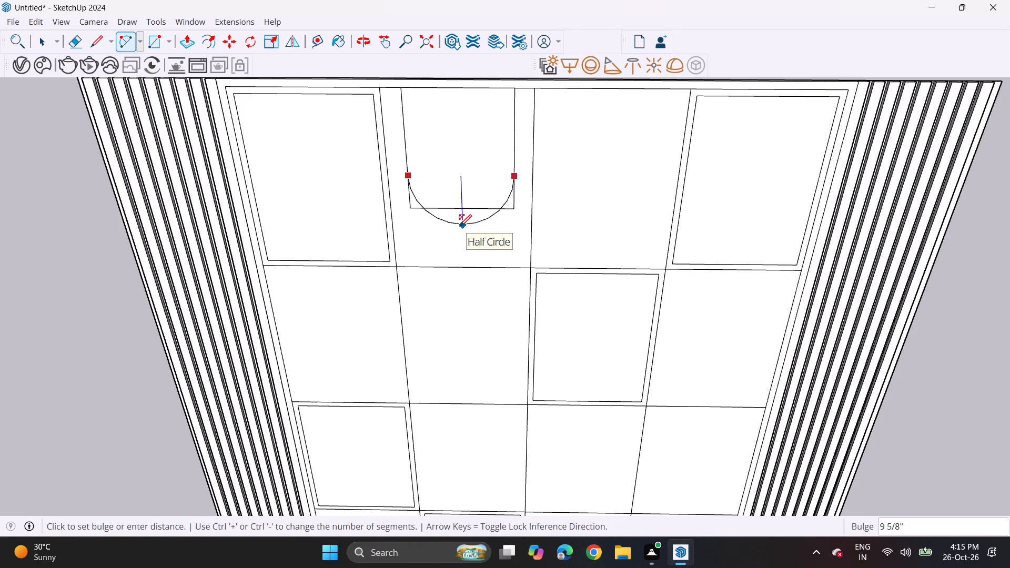
{"action": "left_click", "coordinate": [460, 226]}
Erase the rectangle's lower corners and bottom edge, leaving a U-shaped outline with a rounded lower end.
{"action": "left_click", "coordinate": [78, 35]}
{"action": "left_click_drag", "start_coordinate": [407, 202], "coordinate": [409, 208]}
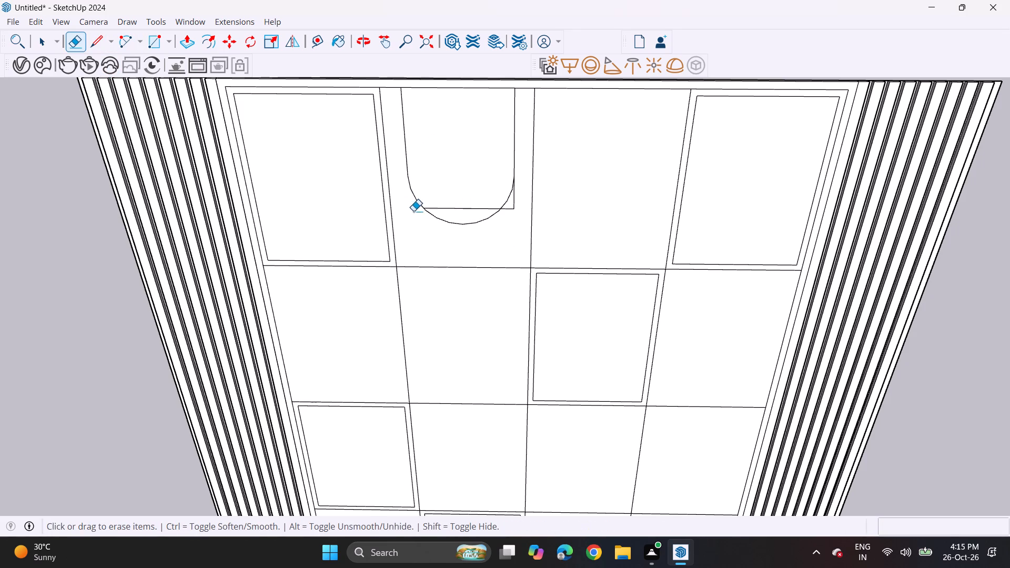
{"action": "left_click", "coordinate": [513, 207]}
{"action": "left_click", "coordinate": [482, 207]}
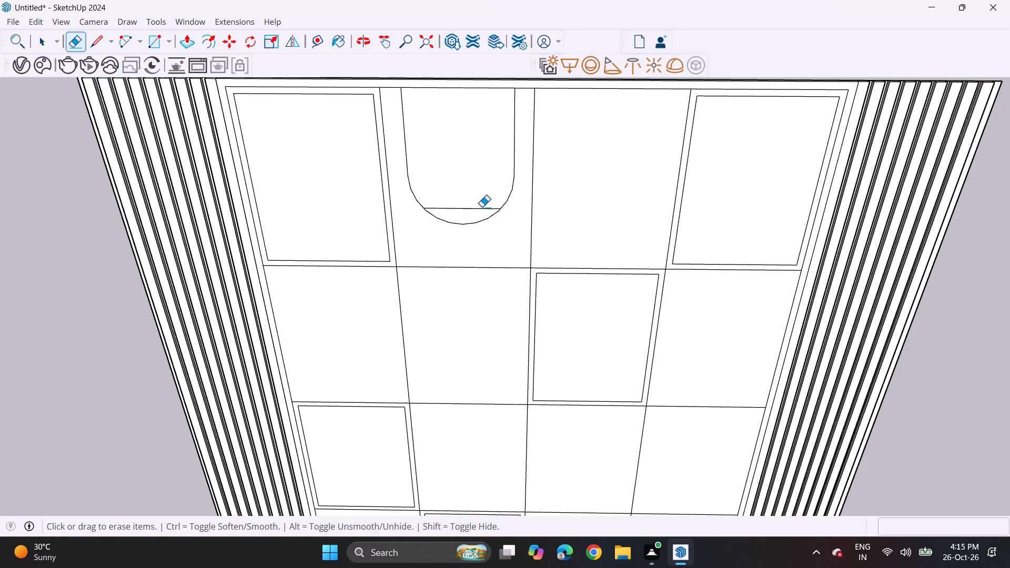
{"action": "left_click", "coordinate": [482, 213]}
{"action": "left_click_drag", "start_coordinate": [482, 213], "coordinate": [478, 198]}
{"action": "left_click", "coordinate": [455, 210]}
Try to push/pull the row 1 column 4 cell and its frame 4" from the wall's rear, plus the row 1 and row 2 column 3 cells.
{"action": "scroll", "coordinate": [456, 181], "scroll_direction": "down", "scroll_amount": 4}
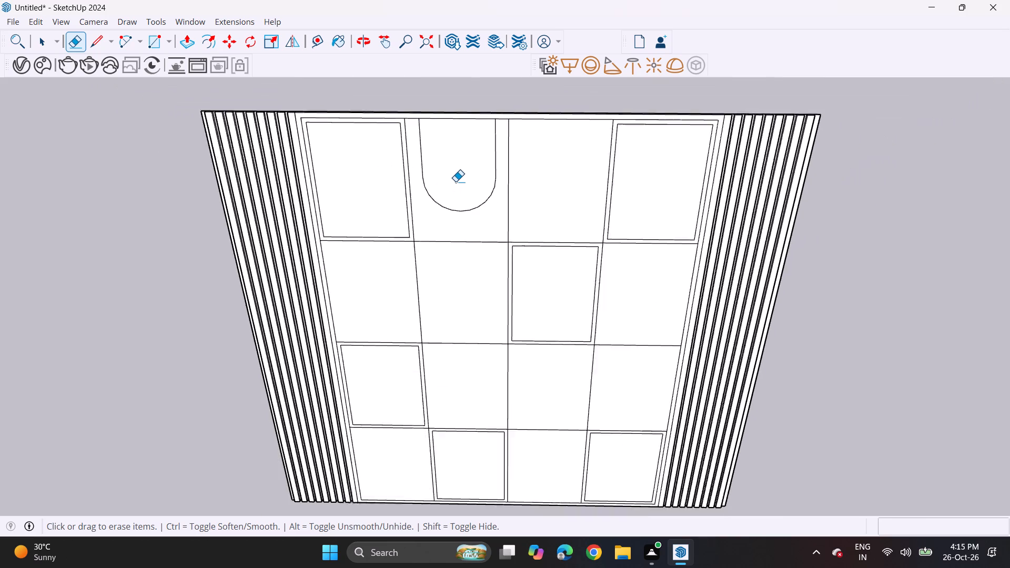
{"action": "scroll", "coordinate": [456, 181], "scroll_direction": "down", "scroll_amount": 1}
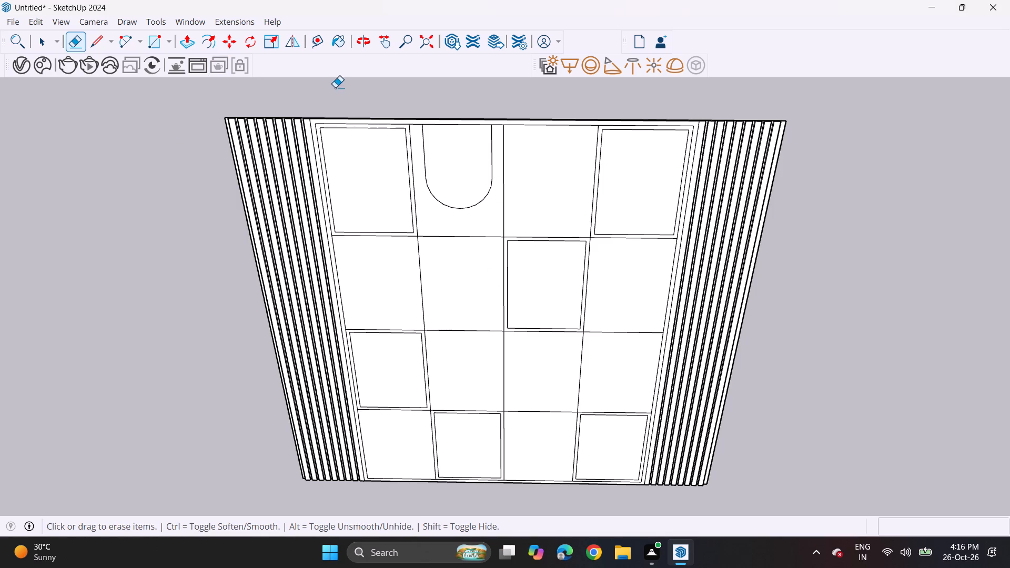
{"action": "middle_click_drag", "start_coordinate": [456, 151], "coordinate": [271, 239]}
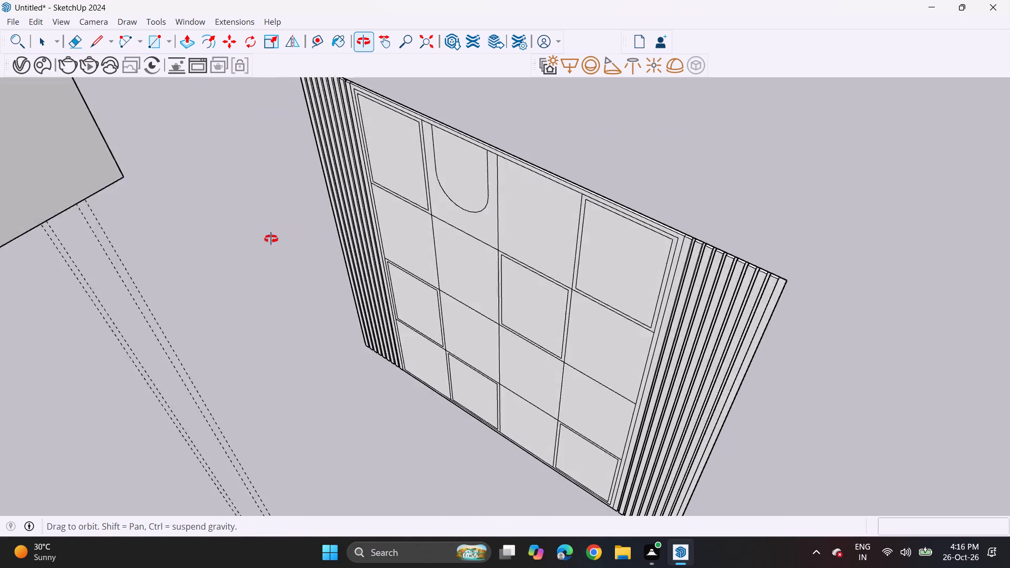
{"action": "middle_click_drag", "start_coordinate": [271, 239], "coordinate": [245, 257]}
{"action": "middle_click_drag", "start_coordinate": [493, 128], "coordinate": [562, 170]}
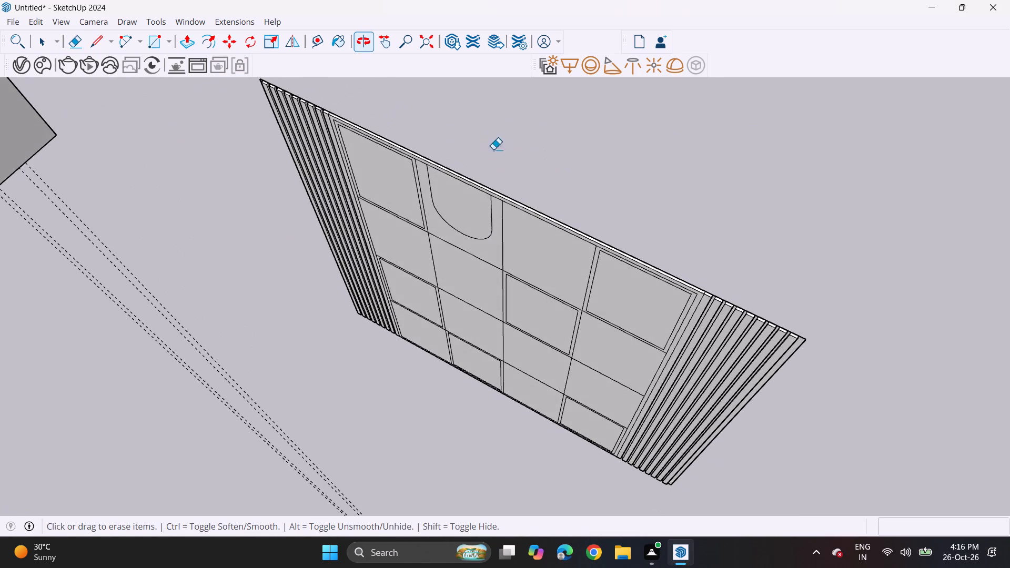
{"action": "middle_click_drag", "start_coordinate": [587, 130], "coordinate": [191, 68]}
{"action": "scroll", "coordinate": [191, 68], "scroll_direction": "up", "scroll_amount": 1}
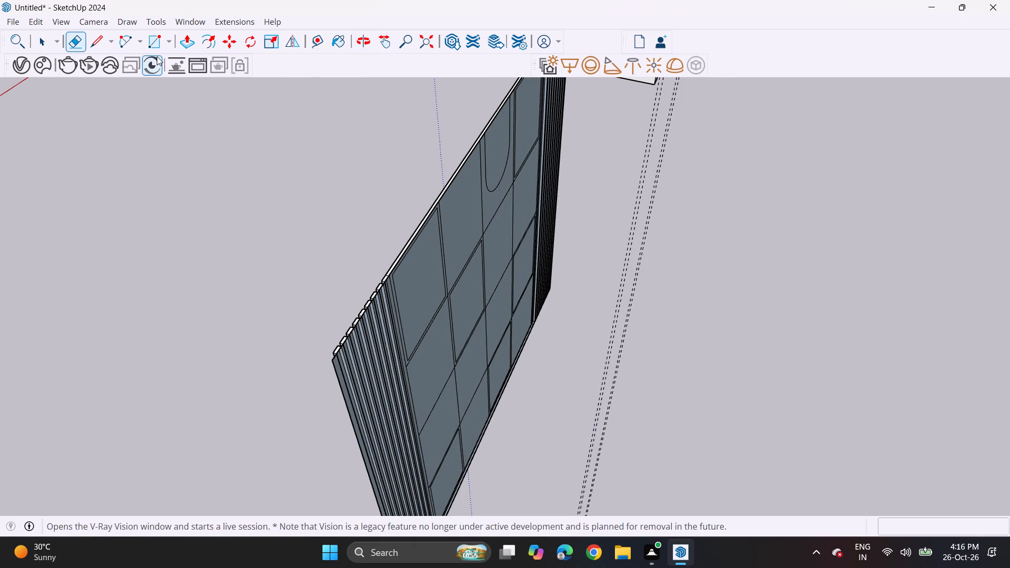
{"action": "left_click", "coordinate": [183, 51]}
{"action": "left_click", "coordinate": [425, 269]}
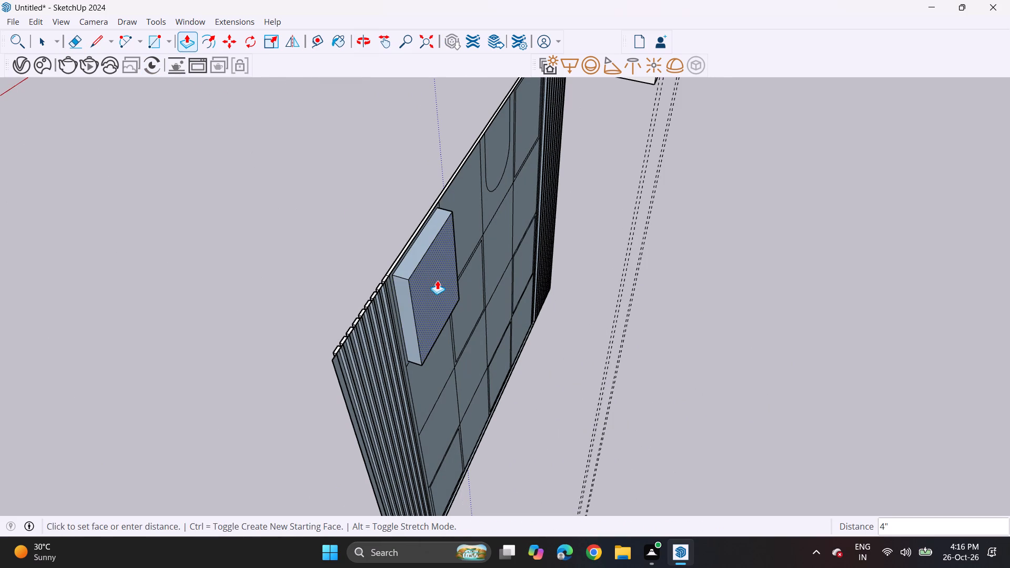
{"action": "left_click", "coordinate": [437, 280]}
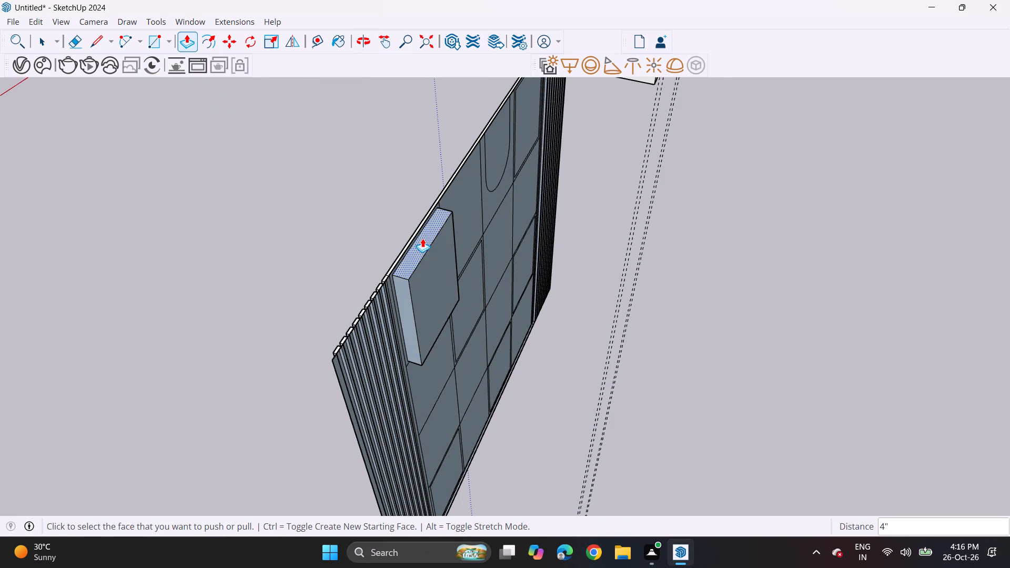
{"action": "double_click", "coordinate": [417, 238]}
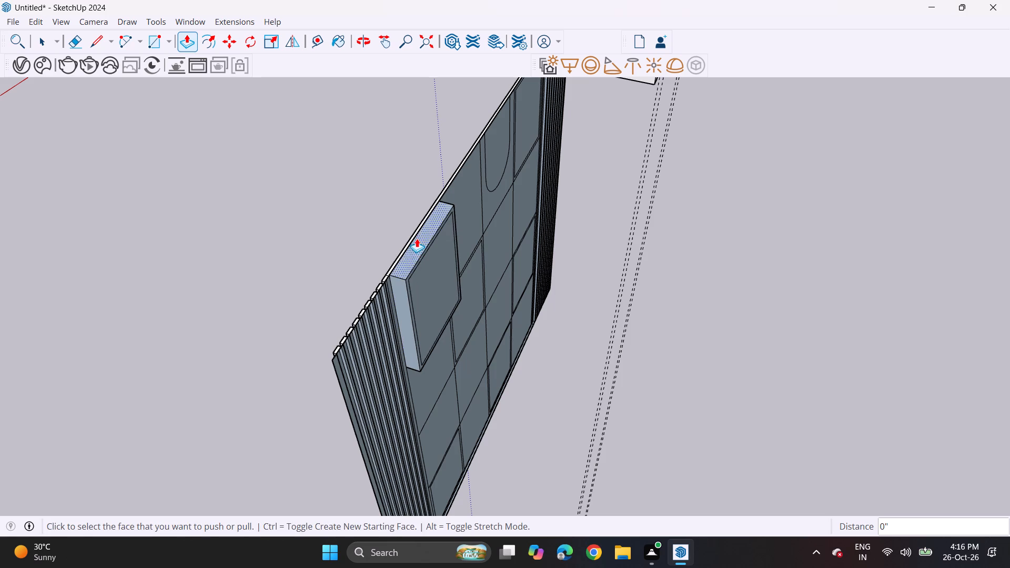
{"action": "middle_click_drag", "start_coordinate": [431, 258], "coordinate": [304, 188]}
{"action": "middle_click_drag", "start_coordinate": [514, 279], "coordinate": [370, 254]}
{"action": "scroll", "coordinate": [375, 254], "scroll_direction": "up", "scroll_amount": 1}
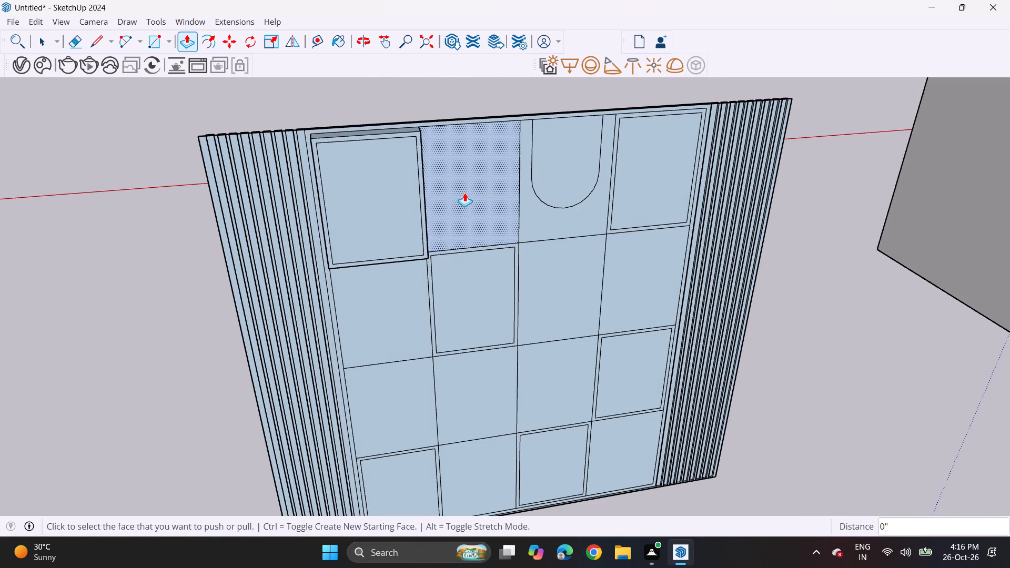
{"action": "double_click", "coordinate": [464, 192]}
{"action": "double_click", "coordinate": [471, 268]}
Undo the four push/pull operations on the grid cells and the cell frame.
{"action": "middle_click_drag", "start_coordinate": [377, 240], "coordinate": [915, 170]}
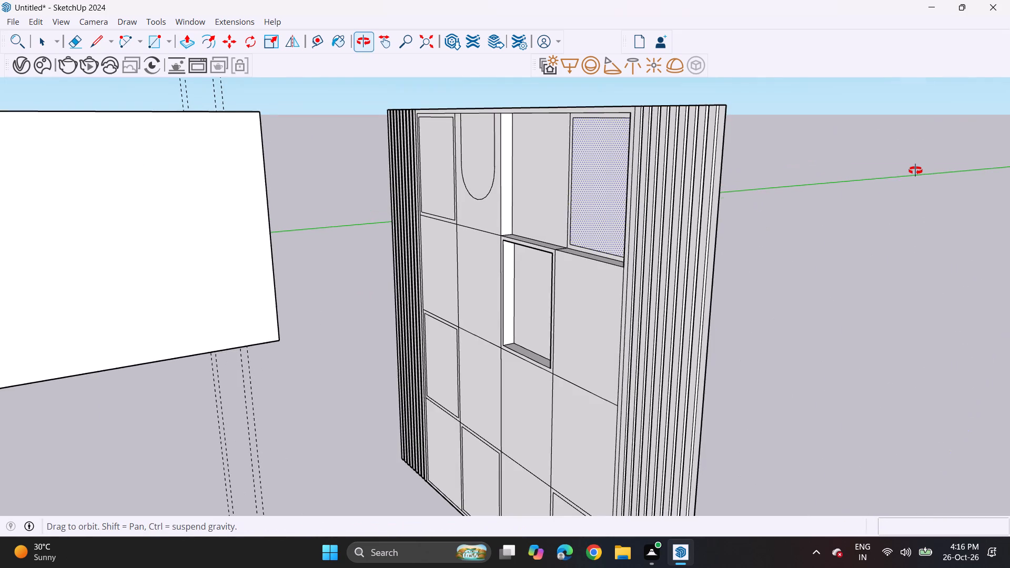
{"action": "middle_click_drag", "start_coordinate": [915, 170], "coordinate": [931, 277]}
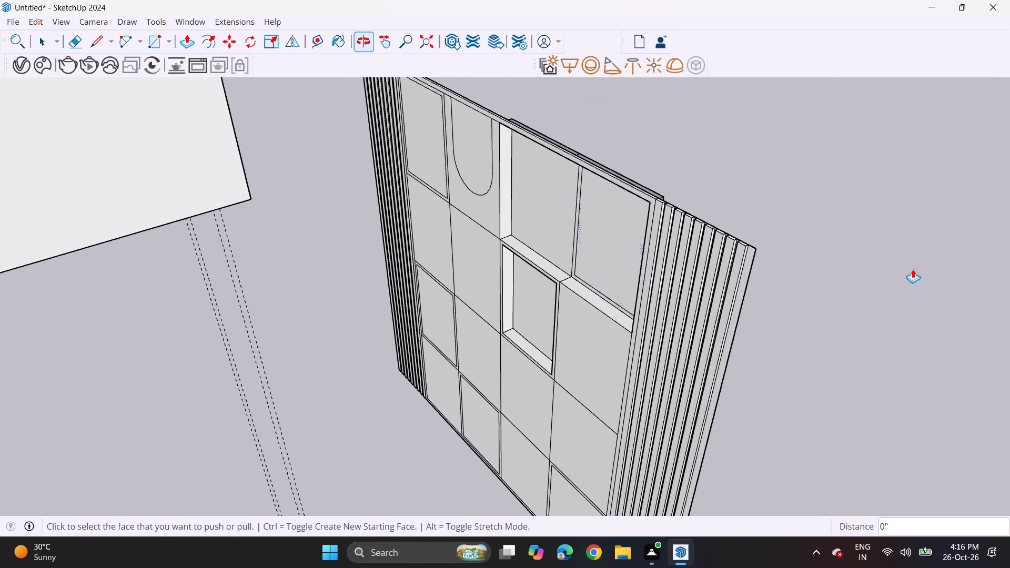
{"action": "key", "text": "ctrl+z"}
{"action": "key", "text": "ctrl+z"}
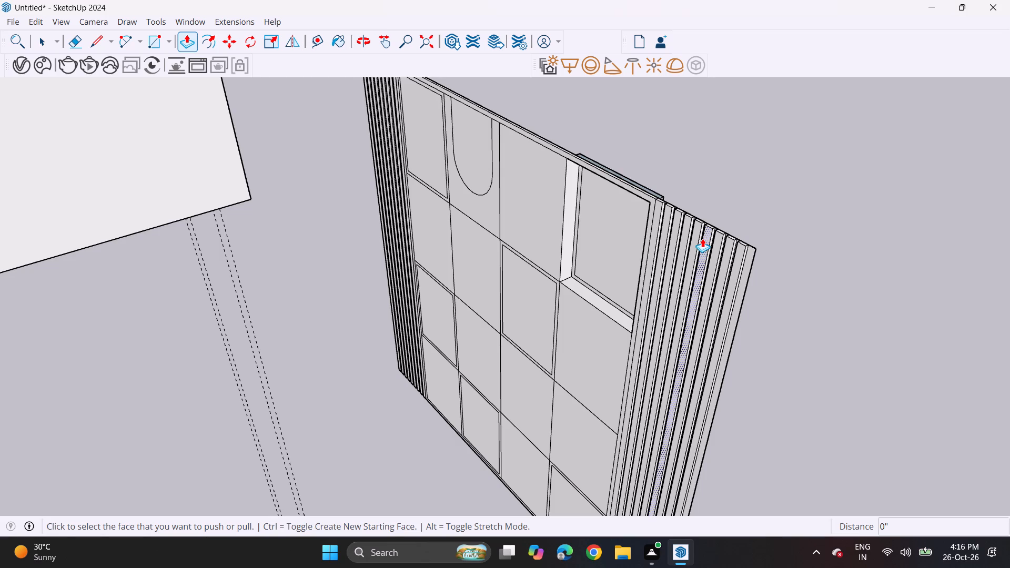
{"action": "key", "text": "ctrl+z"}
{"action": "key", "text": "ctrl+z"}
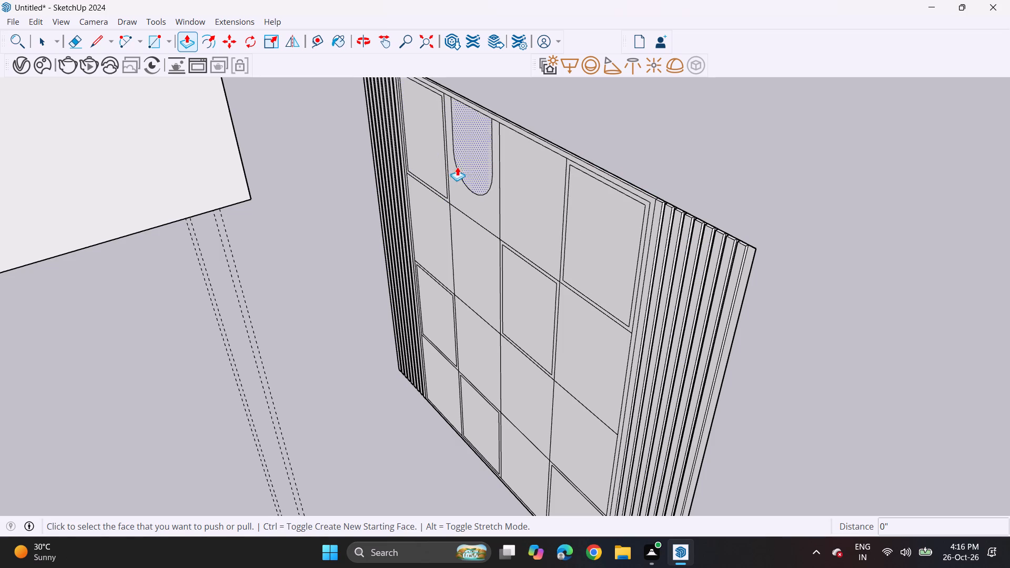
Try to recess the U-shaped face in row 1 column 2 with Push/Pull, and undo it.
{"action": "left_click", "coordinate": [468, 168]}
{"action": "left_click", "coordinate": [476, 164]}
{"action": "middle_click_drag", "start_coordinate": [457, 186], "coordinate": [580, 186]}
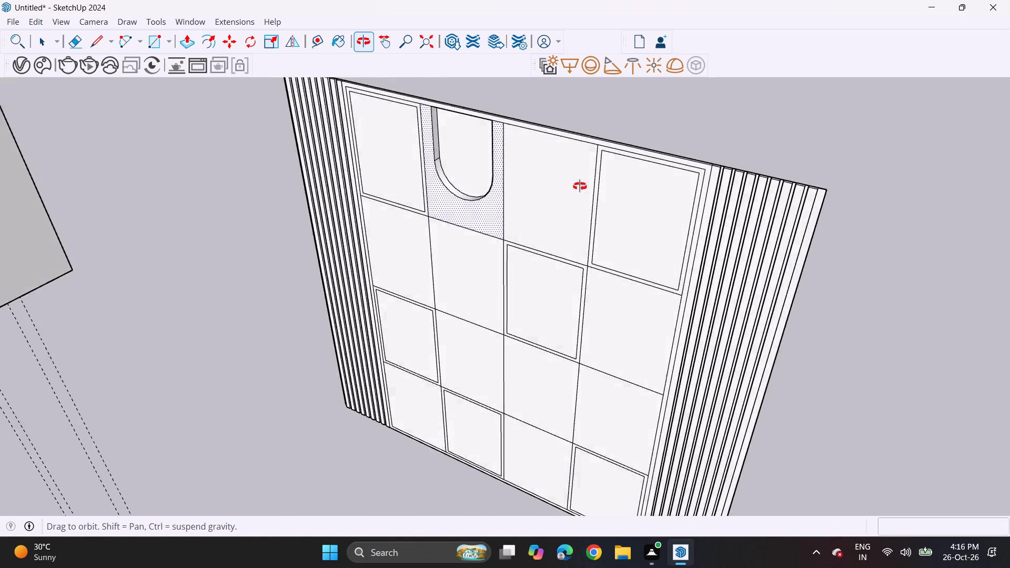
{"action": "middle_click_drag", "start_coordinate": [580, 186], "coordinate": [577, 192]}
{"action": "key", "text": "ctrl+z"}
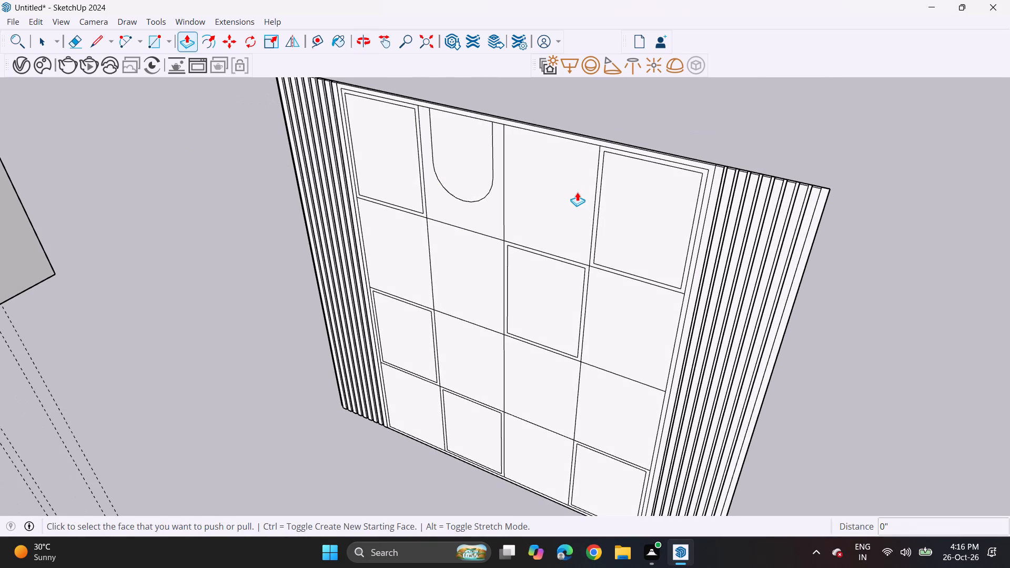
Draw a rectangle about 1' 6 7/8" by 1' 9 15/16" standing on the bottom edge of the row 1 column 3 cell.
{"action": "scroll", "coordinate": [577, 192], "scroll_direction": "down", "scroll_amount": 4}
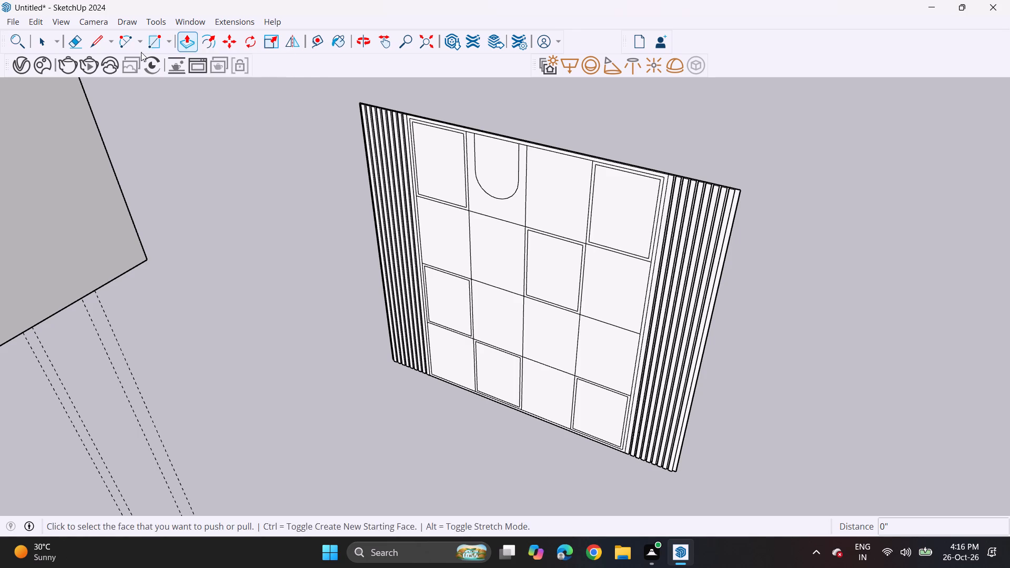
{"action": "left_click", "coordinate": [159, 39]}
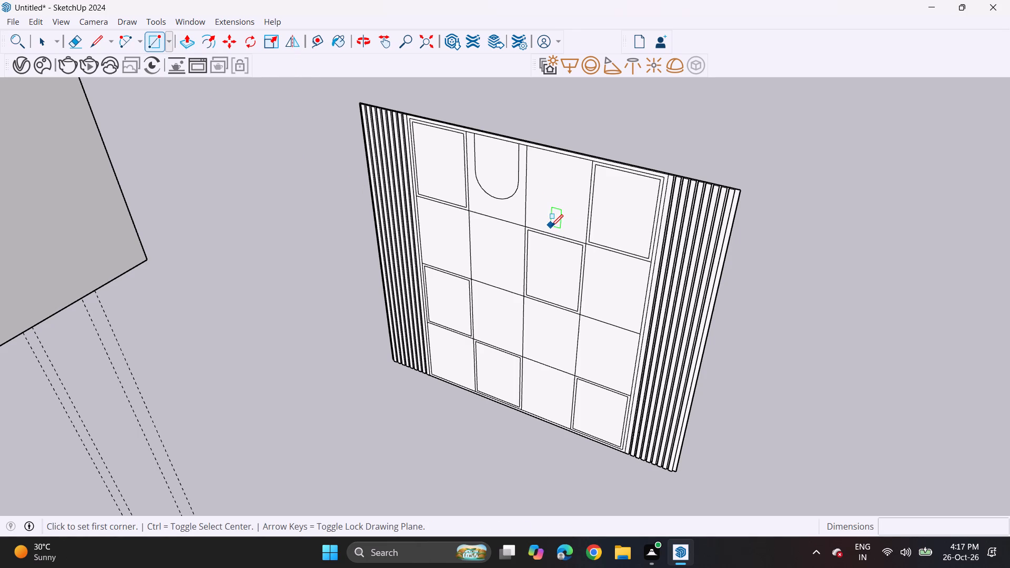
{"action": "scroll", "coordinate": [551, 226], "scroll_direction": "up", "scroll_amount": 6}
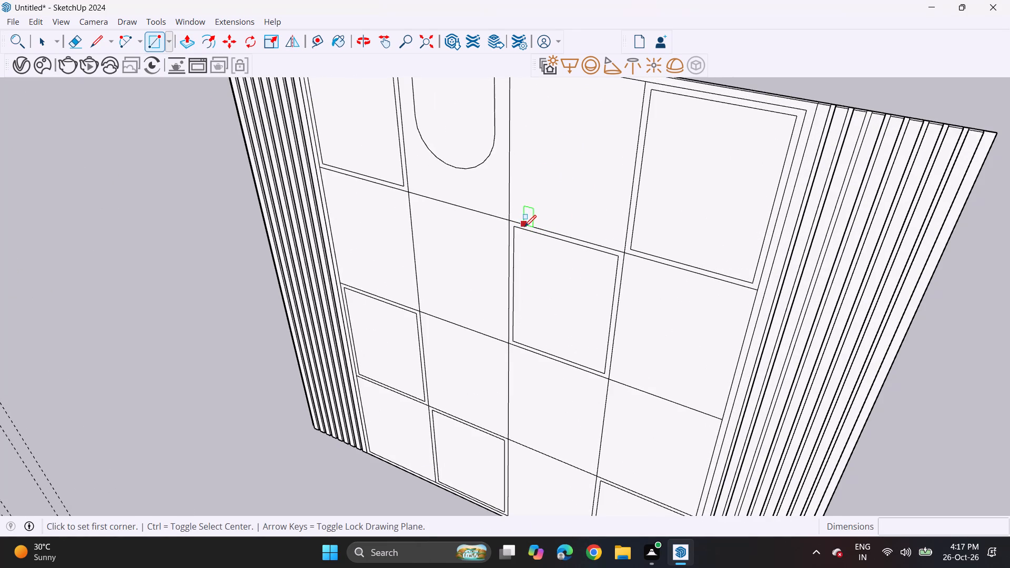
{"action": "left_click", "coordinate": [524, 227]}
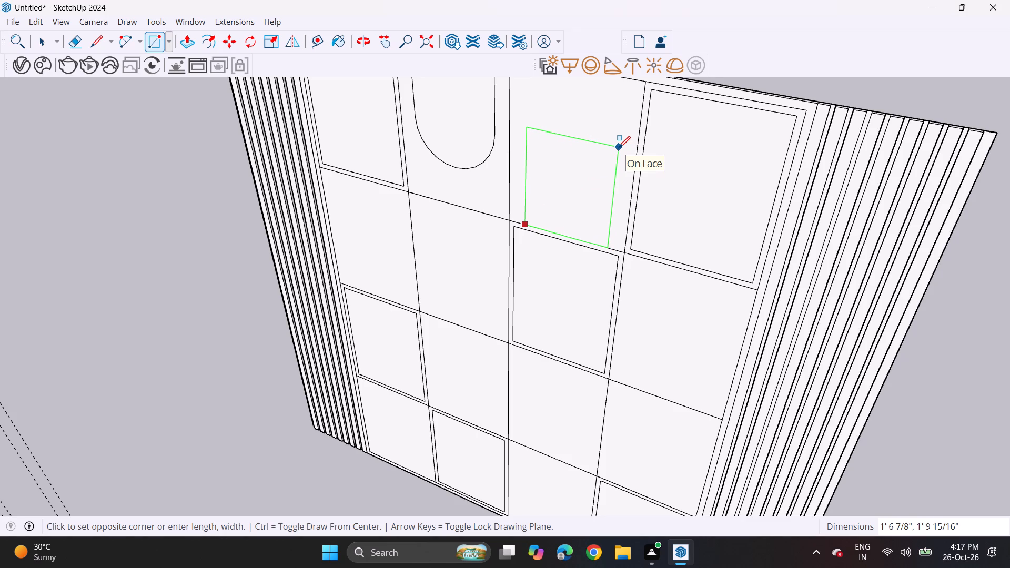
{"action": "left_click", "coordinate": [619, 148]}
Draw an arc between the rectangle's two sides near its upper end, with an upward bulge of about 10 3/16".
{"action": "middle_click_drag", "start_coordinate": [551, 174], "coordinate": [633, 155]}
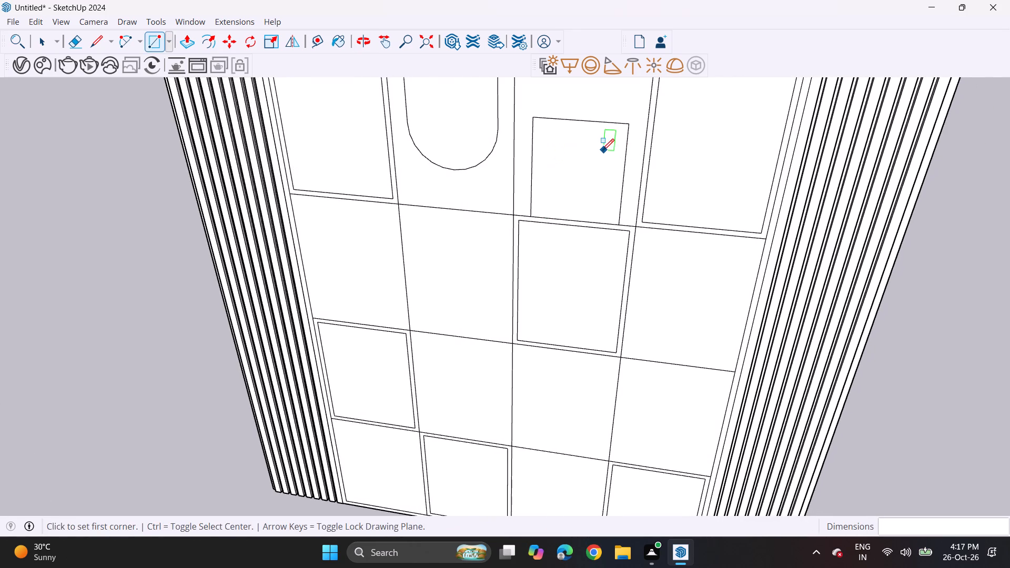
{"action": "middle_click_drag", "start_coordinate": [599, 142], "coordinate": [590, 217], "text": "shift"}
{"action": "middle_click_drag", "start_coordinate": [577, 227], "coordinate": [608, 183]}
{"action": "scroll", "coordinate": [608, 198], "scroll_direction": "up", "scroll_amount": 1}
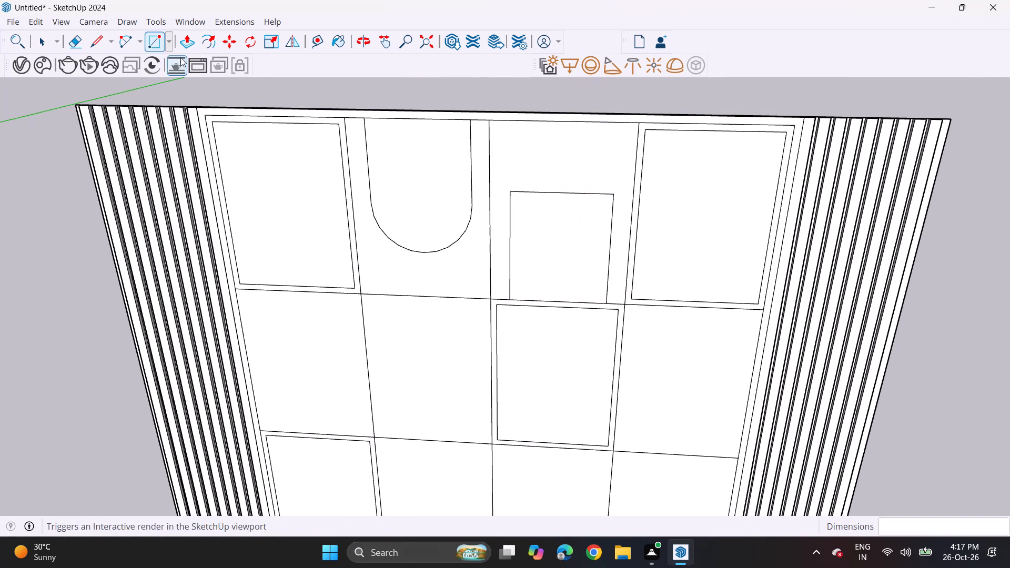
{"action": "left_click", "coordinate": [123, 37]}
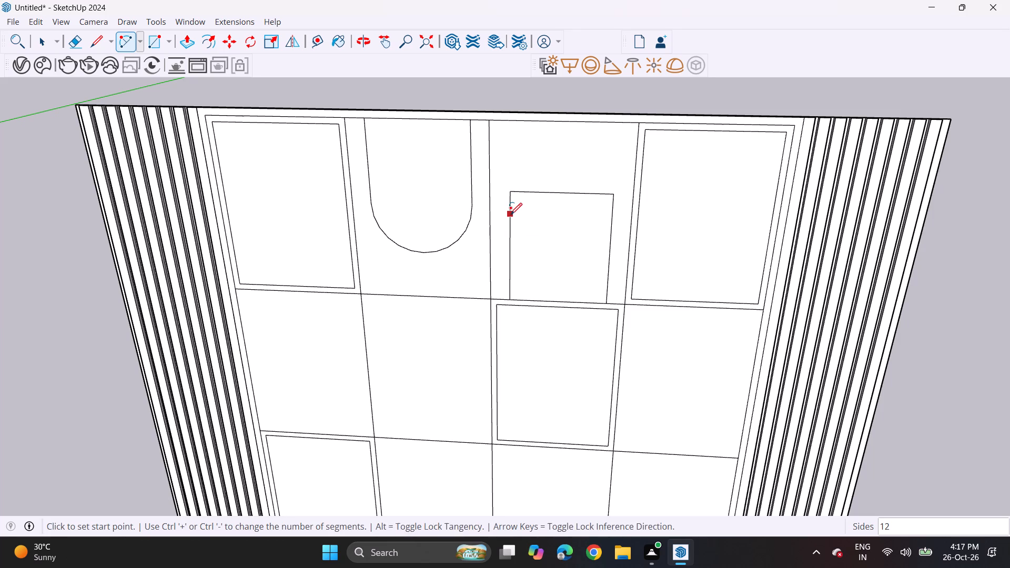
{"action": "left_click", "coordinate": [510, 215]}
{"action": "left_click", "coordinate": [616, 215]}
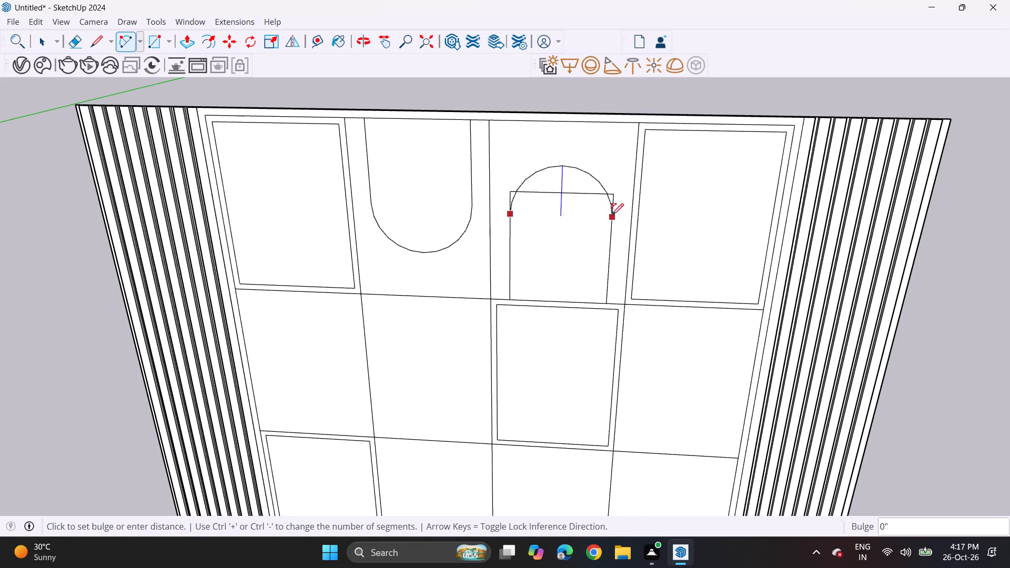
{"action": "left_click", "coordinate": [583, 162]}
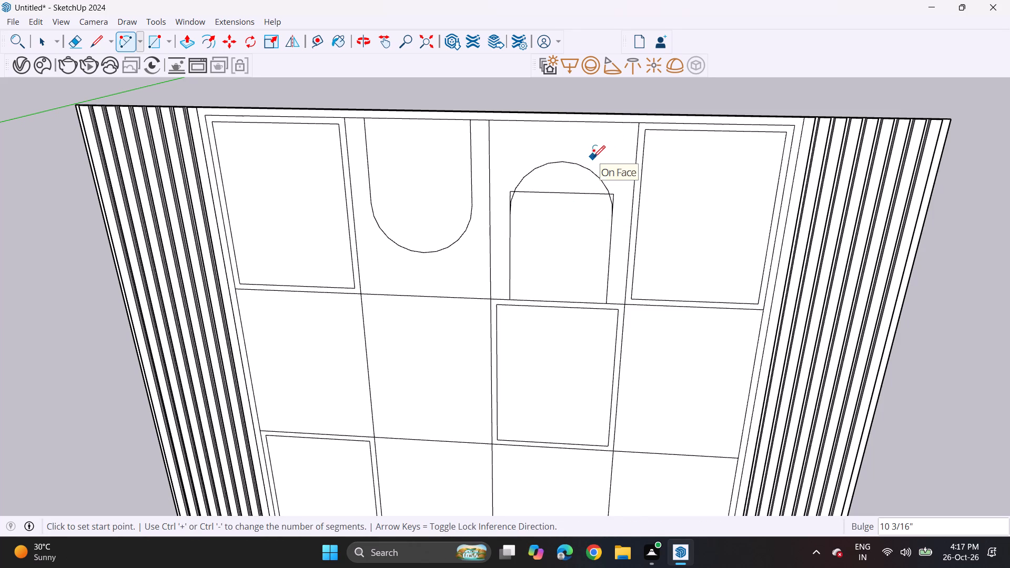
Draw a rectangle about 1' 8 3/8" by 1' 4 1/2" inside the upper part of the row 2 column 1 cell.
{"action": "scroll", "coordinate": [589, 167], "scroll_direction": "down", "scroll_amount": 3}
{"action": "left_click", "coordinate": [149, 48]}
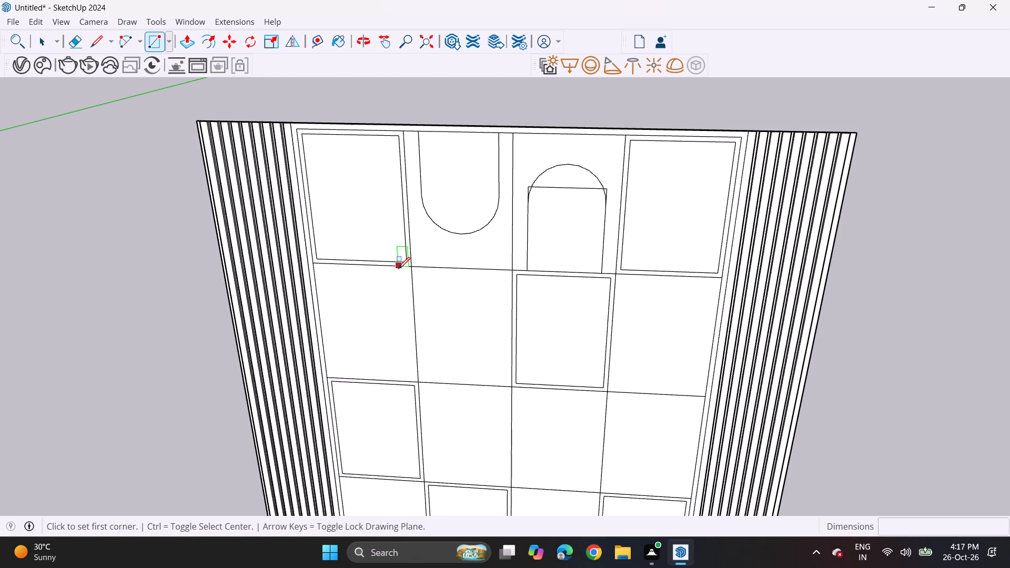
{"action": "scroll", "coordinate": [374, 285], "scroll_direction": "up", "scroll_amount": 5}
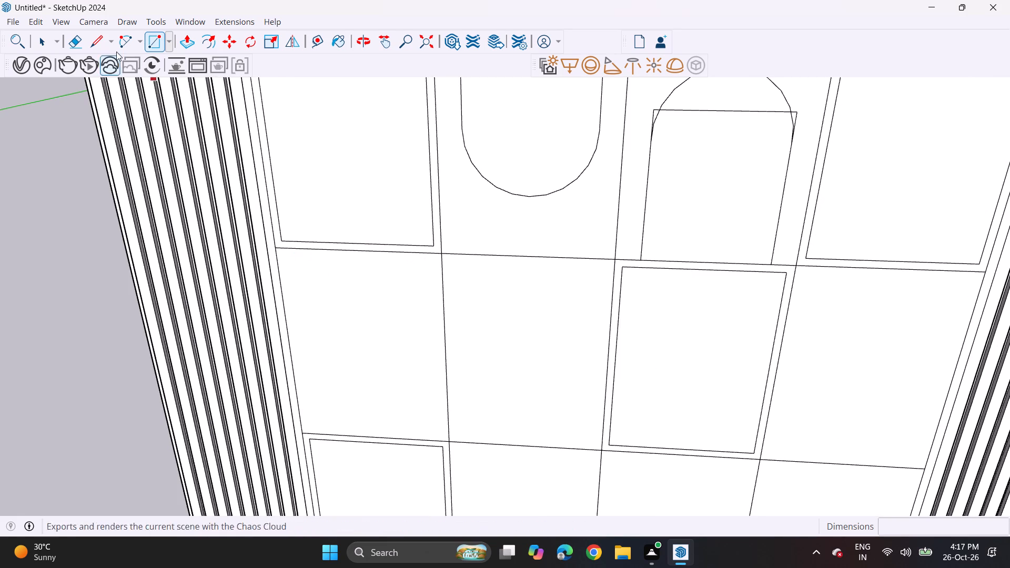
{"action": "left_click", "coordinate": [151, 46]}
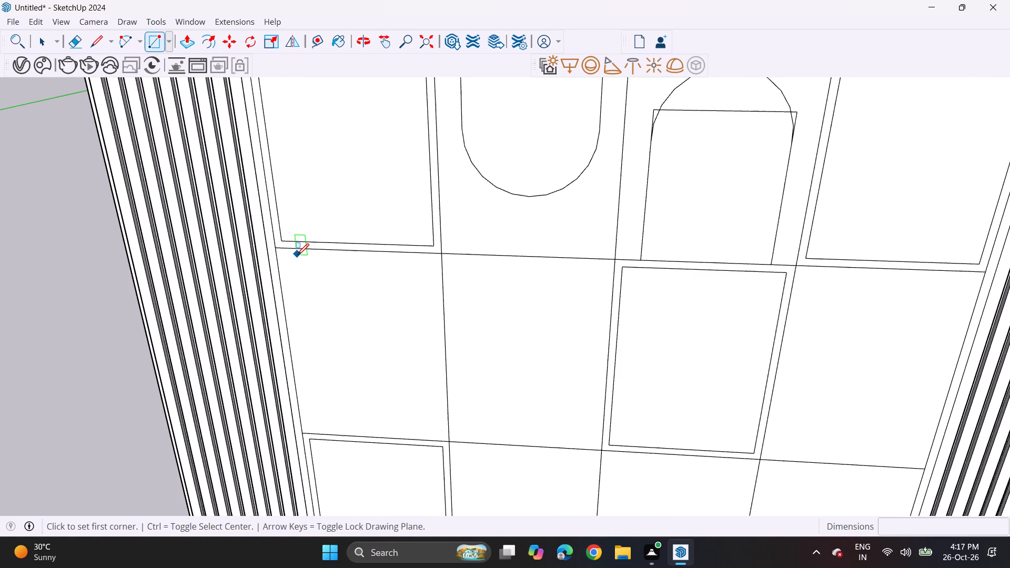
{"action": "left_click", "coordinate": [294, 255]}
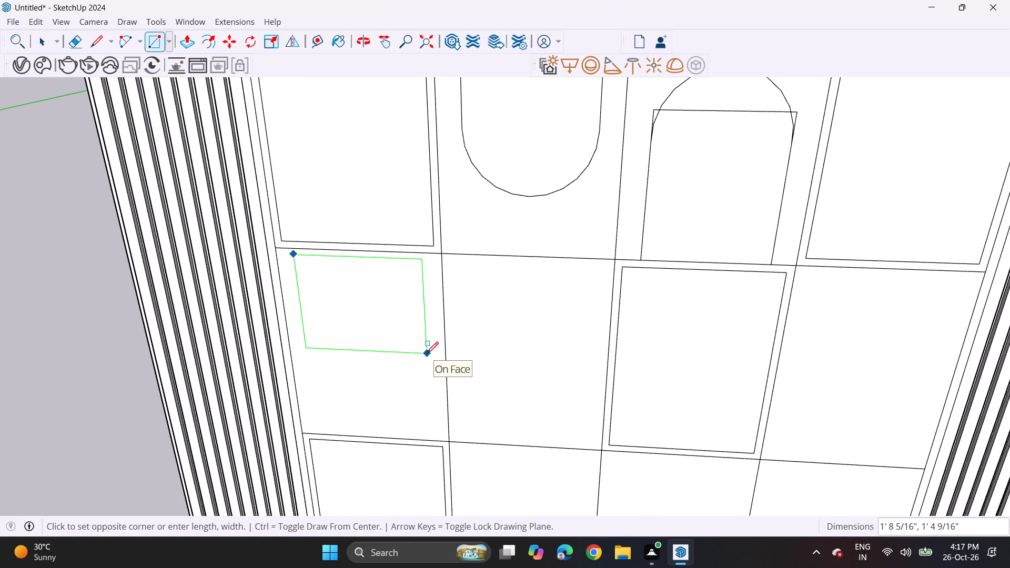
{"action": "left_click", "coordinate": [427, 353]}
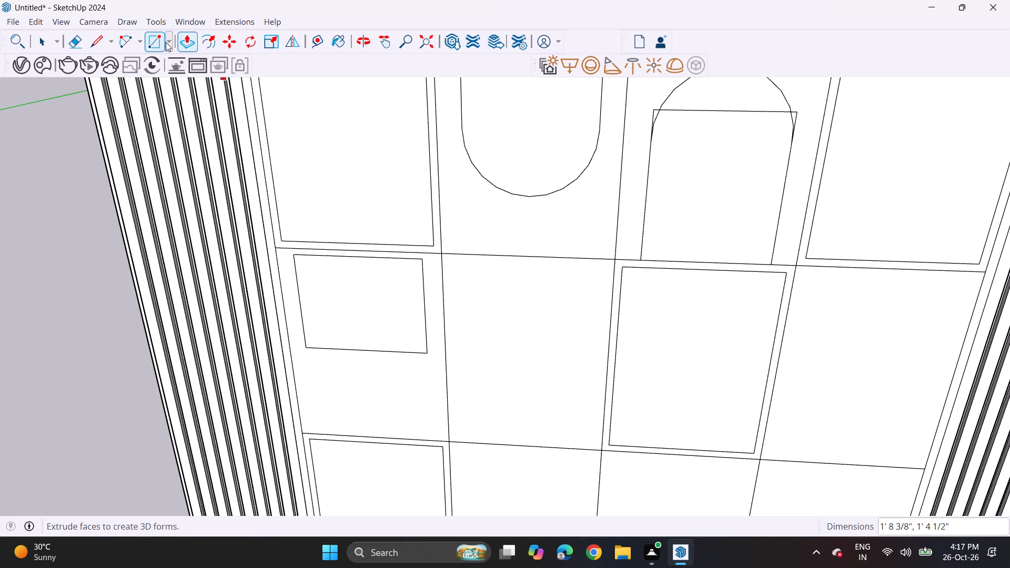
Draw an arc between the lower corners of the row 2 column 1 rectangle, with a downward bulge of about 9 7/16".
{"action": "left_click", "coordinate": [166, 42]}
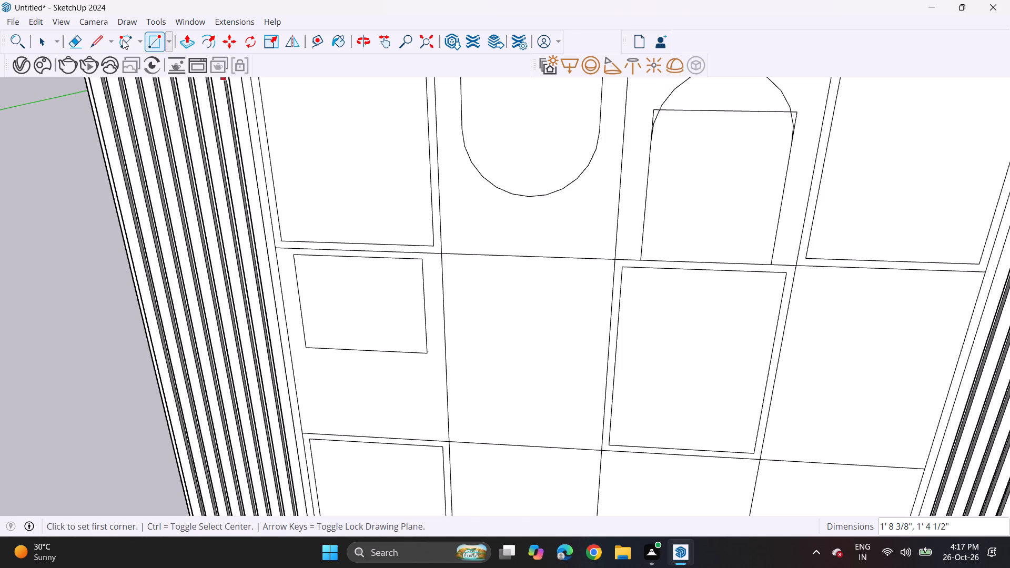
{"action": "left_click", "coordinate": [123, 40]}
{"action": "left_click", "coordinate": [311, 347]}
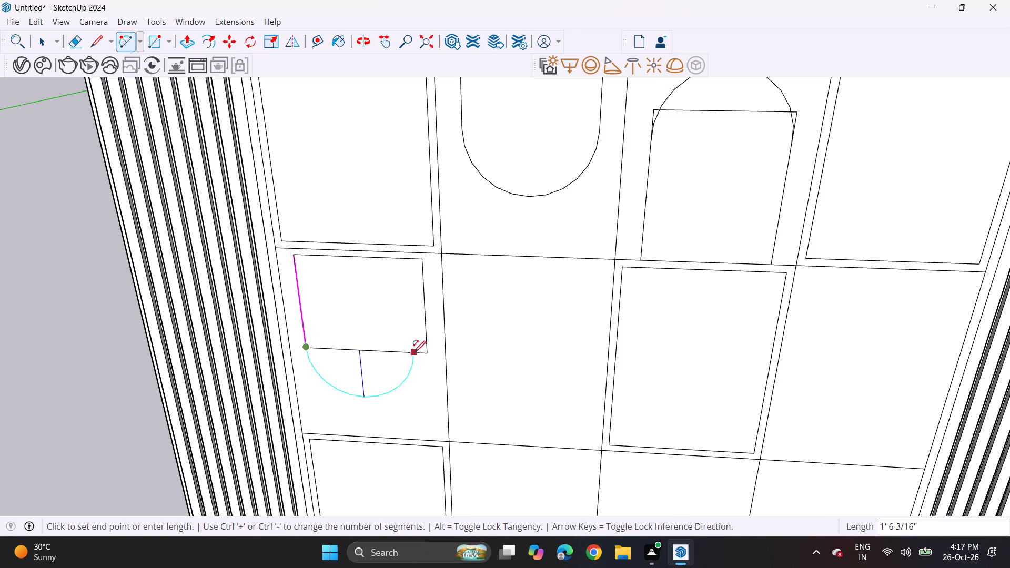
{"action": "left_click", "coordinate": [429, 356]}
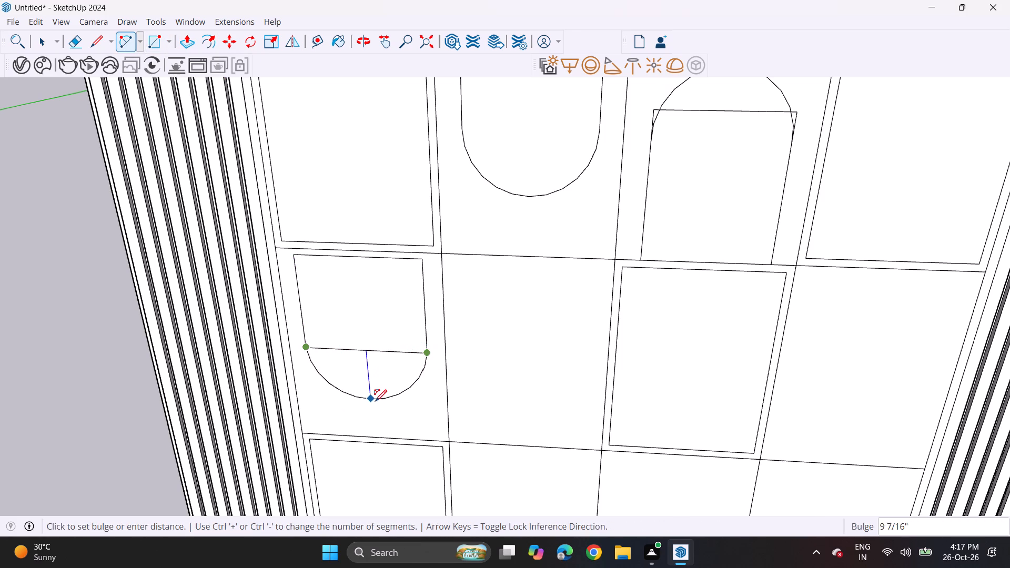
{"action": "left_click", "coordinate": [374, 402]}
Draw a rectangle about 1' 7 7/8" by 1' 10 5/8" in the lower part of the row 2 column 2 cell.
{"action": "scroll", "coordinate": [409, 318], "scroll_direction": "down", "scroll_amount": 7}
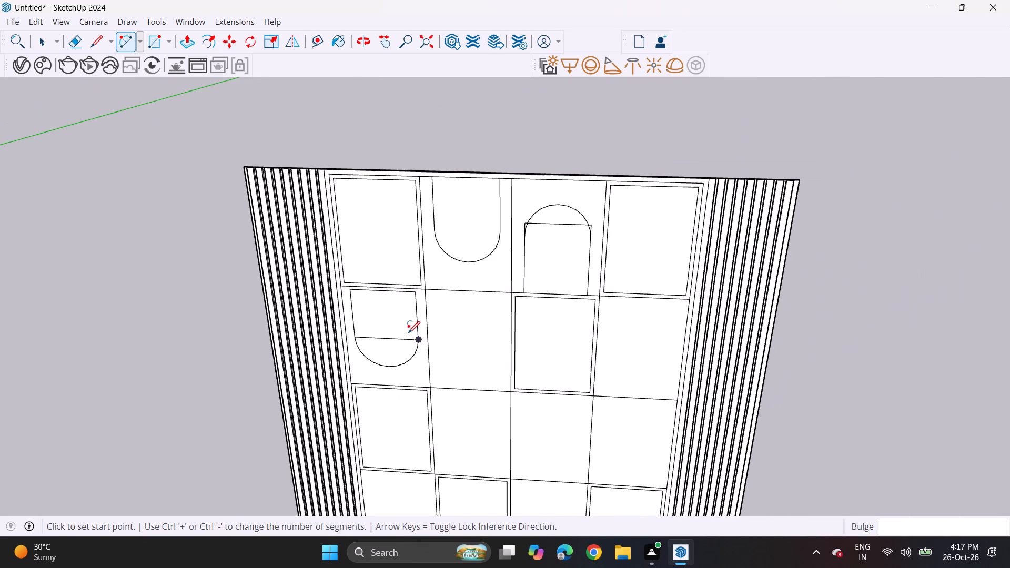
{"action": "left_click", "coordinate": [153, 35]}
{"action": "scroll", "coordinate": [477, 388], "scroll_direction": "up", "scroll_amount": 2}
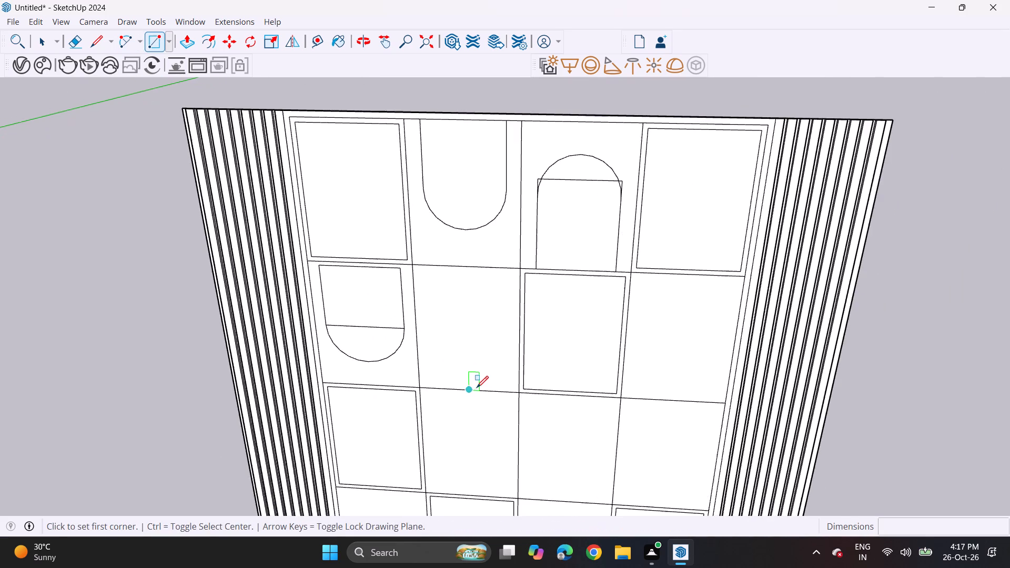
{"action": "middle_click_drag", "start_coordinate": [476, 388], "coordinate": [357, 263]}
{"action": "middle_click_drag", "start_coordinate": [360, 267], "coordinate": [391, 292]}
{"action": "scroll", "coordinate": [308, 315], "scroll_direction": "up", "scroll_amount": 8}
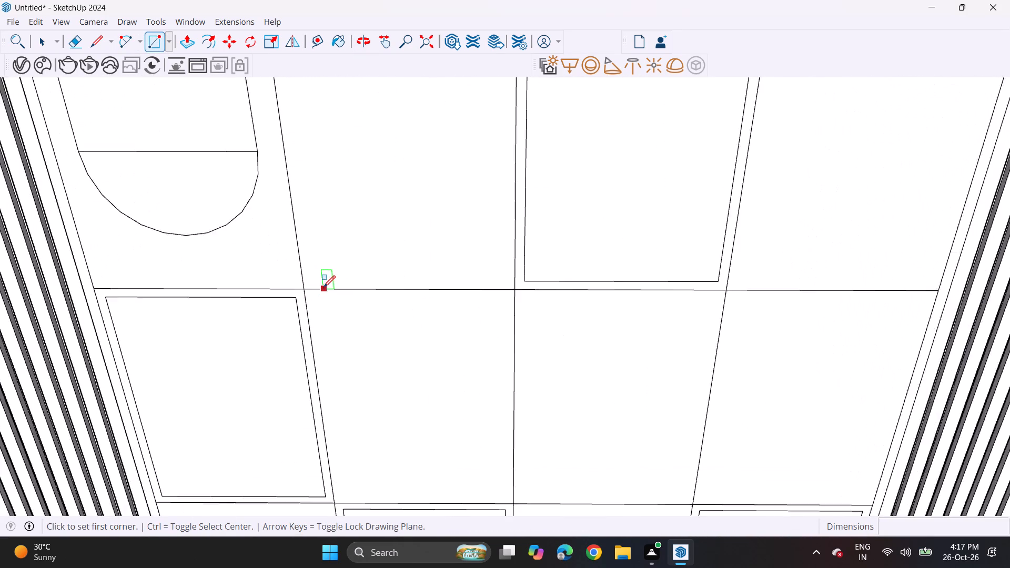
{"action": "scroll", "coordinate": [324, 287], "scroll_direction": "up", "scroll_amount": 1}
{"action": "left_click", "coordinate": [329, 284]}
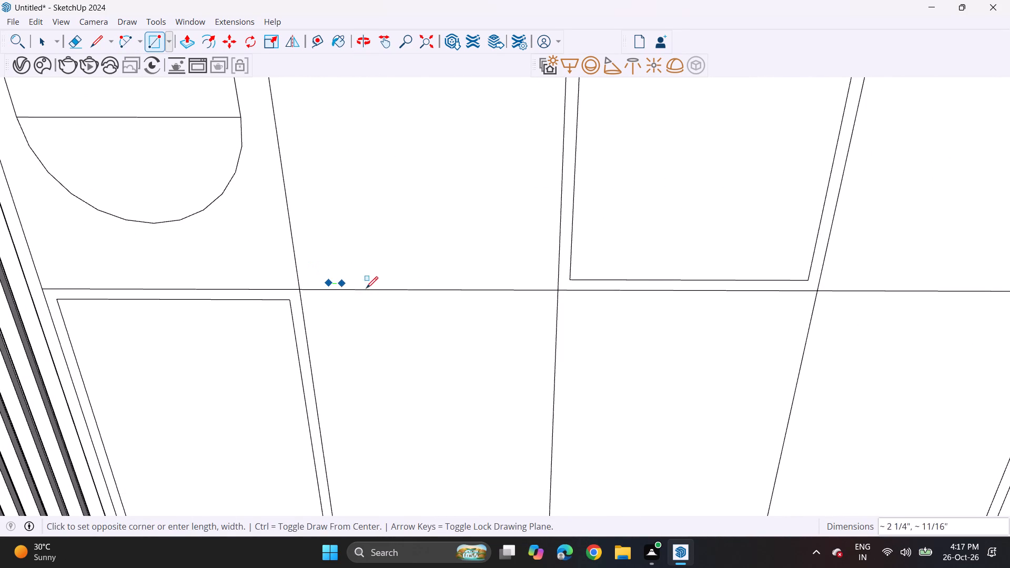
{"action": "scroll", "coordinate": [470, 268], "scroll_direction": "down", "scroll_amount": 2}
{"action": "scroll", "coordinate": [472, 268], "scroll_direction": "up", "scroll_amount": 2}
{"action": "scroll", "coordinate": [474, 267], "scroll_direction": "down", "scroll_amount": 4}
{"action": "middle_click_drag", "start_coordinate": [499, 185], "coordinate": [503, 241]}
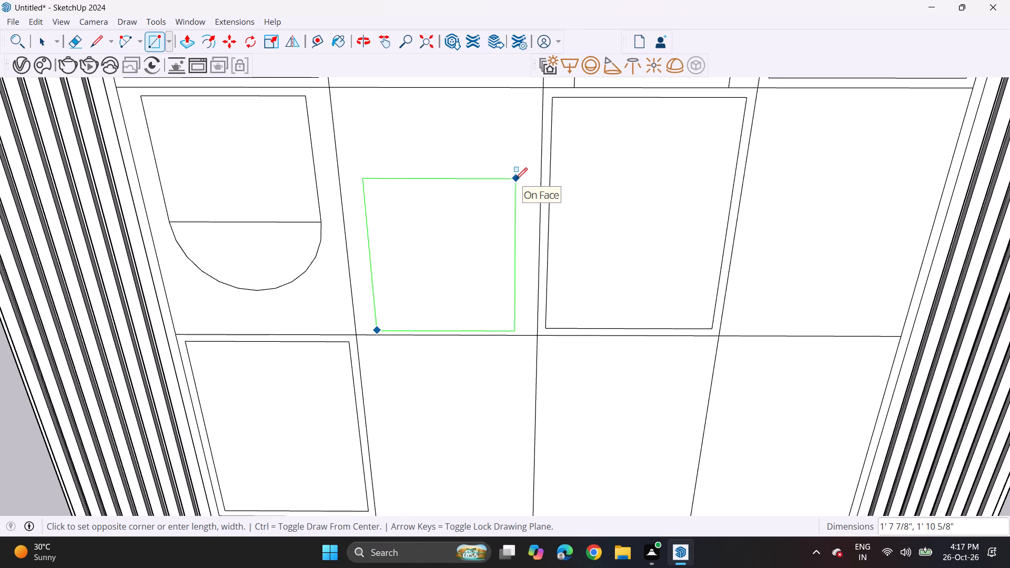
{"action": "left_click", "coordinate": [516, 179]}
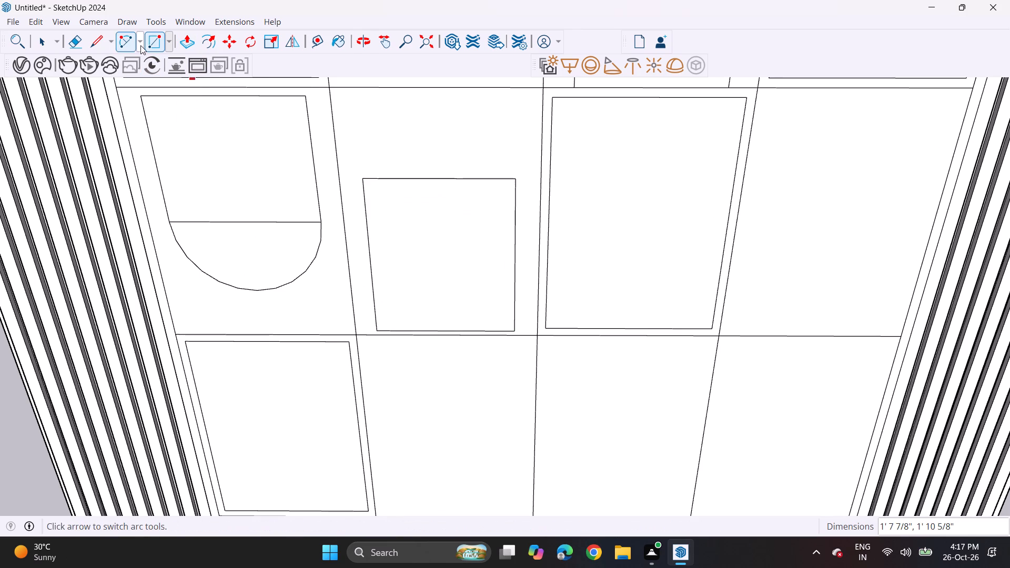
Draw an arc between the row 2 column 2 rectangle's sides near its upper end, with an upward bulge of about 10 1/2".
{"action": "left_click", "coordinate": [124, 42]}
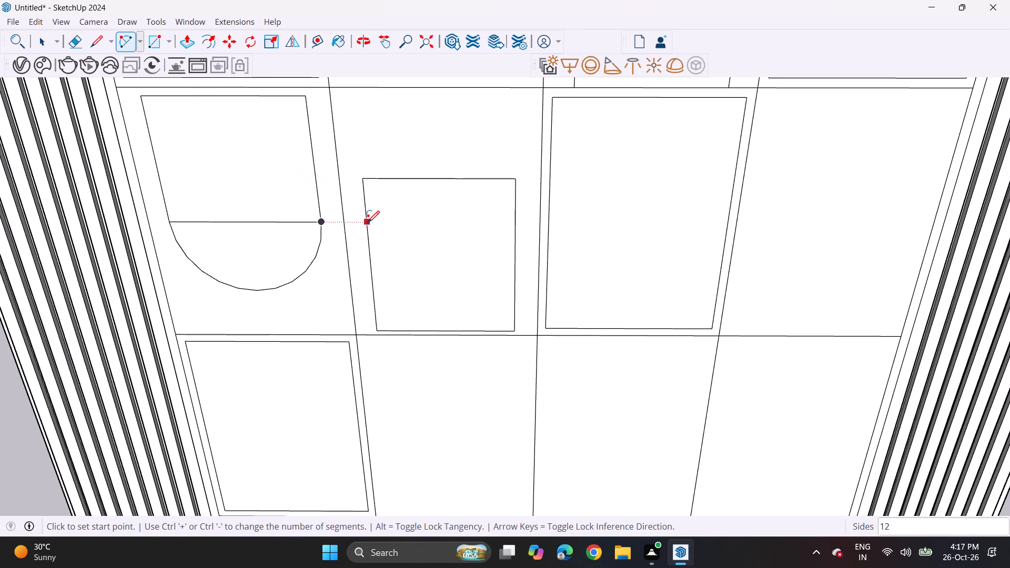
{"action": "left_click", "coordinate": [368, 222]}
{"action": "left_click", "coordinate": [516, 224]}
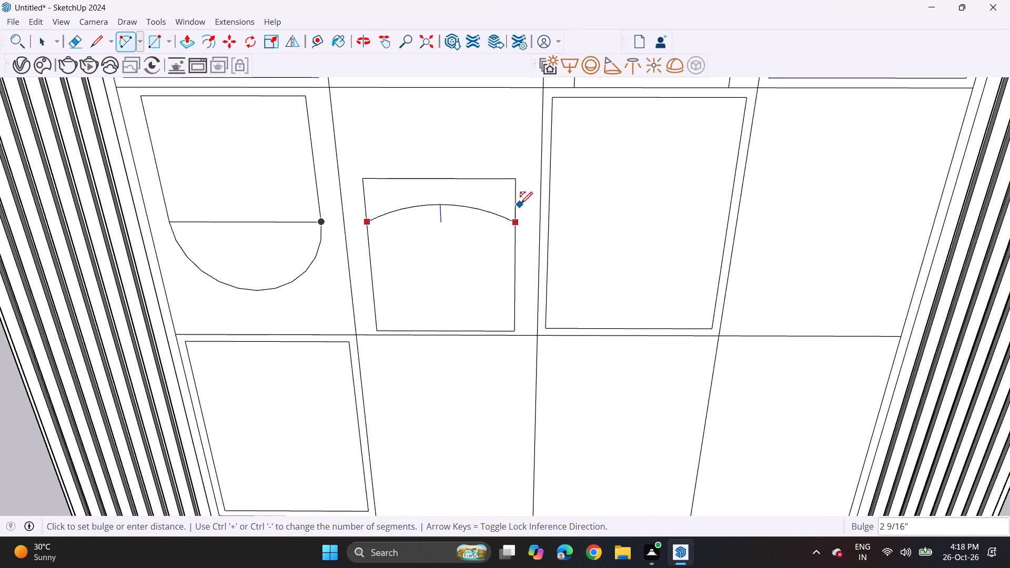
{"action": "left_click", "coordinate": [469, 145]}
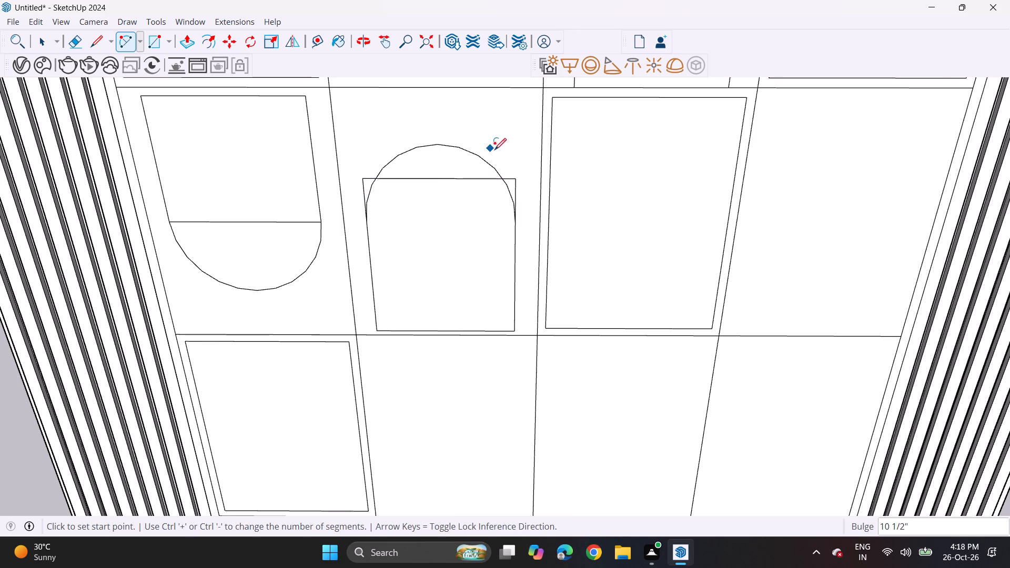
Draw a rectangle about 1' 8 3/4" by 1' 11 1/4" in the lower part of the row 2 column 4 cell.
{"action": "scroll", "coordinate": [491, 205], "scroll_direction": "down", "scroll_amount": 4}
{"action": "scroll", "coordinate": [509, 280], "scroll_direction": "down", "scroll_amount": 2}
{"action": "middle_click_drag", "start_coordinate": [494, 258], "coordinate": [456, 250], "text": "shift"}
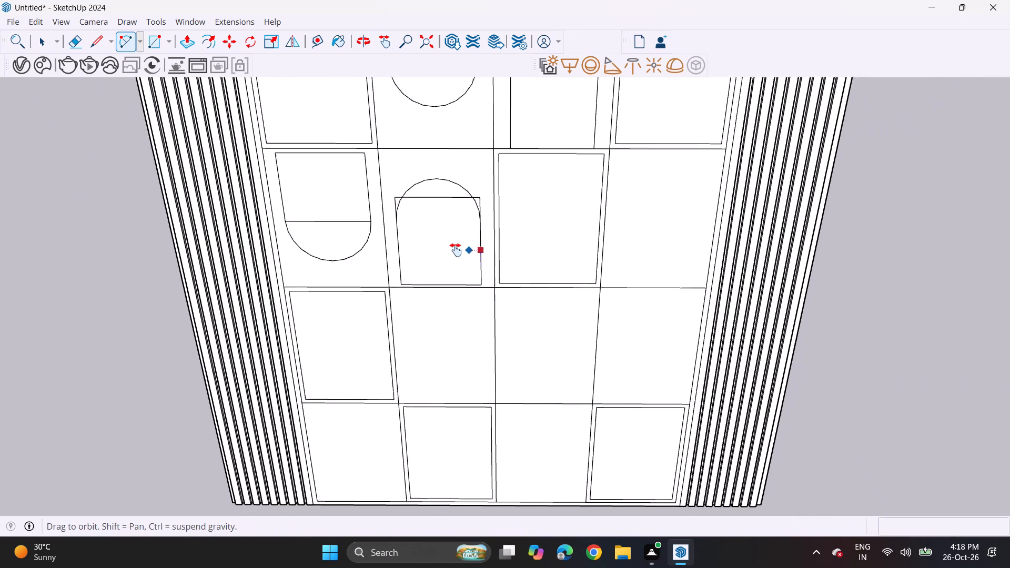
{"action": "middle_click_drag", "start_coordinate": [456, 250], "coordinate": [262, 294], "text": "shift"}
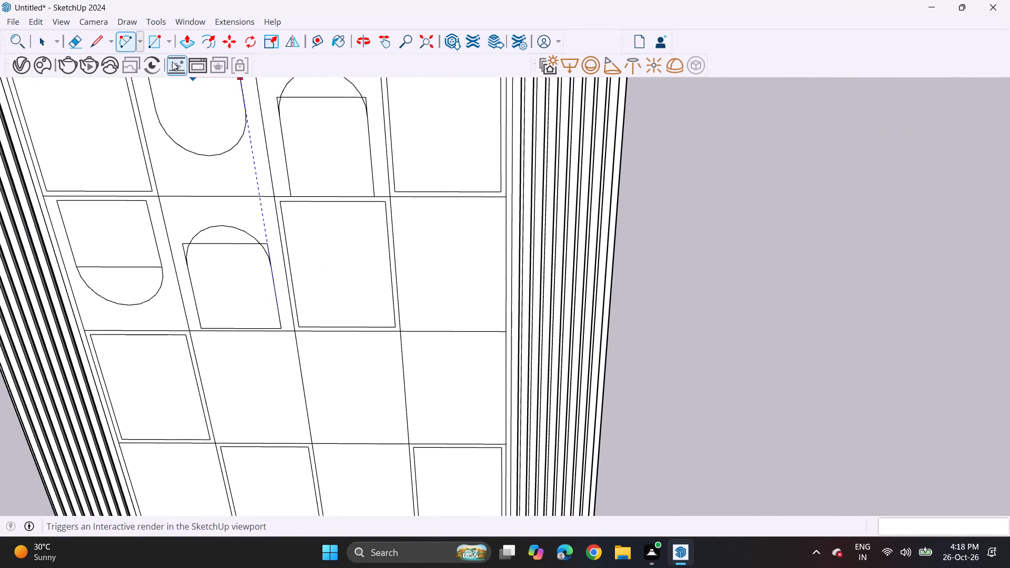
{"action": "left_click", "coordinate": [155, 43]}
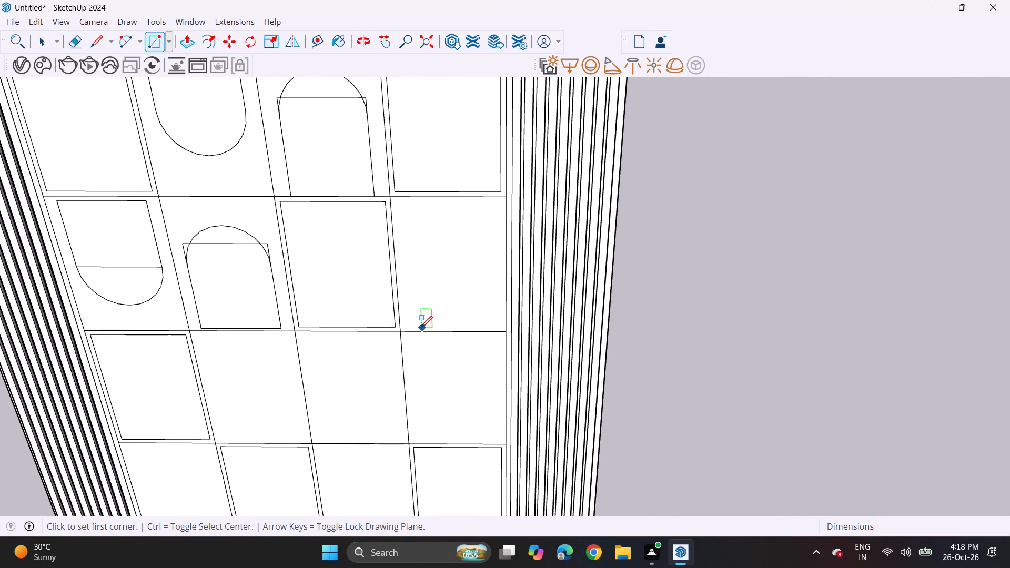
{"action": "scroll", "coordinate": [418, 328], "scroll_direction": "up", "scroll_amount": 6}
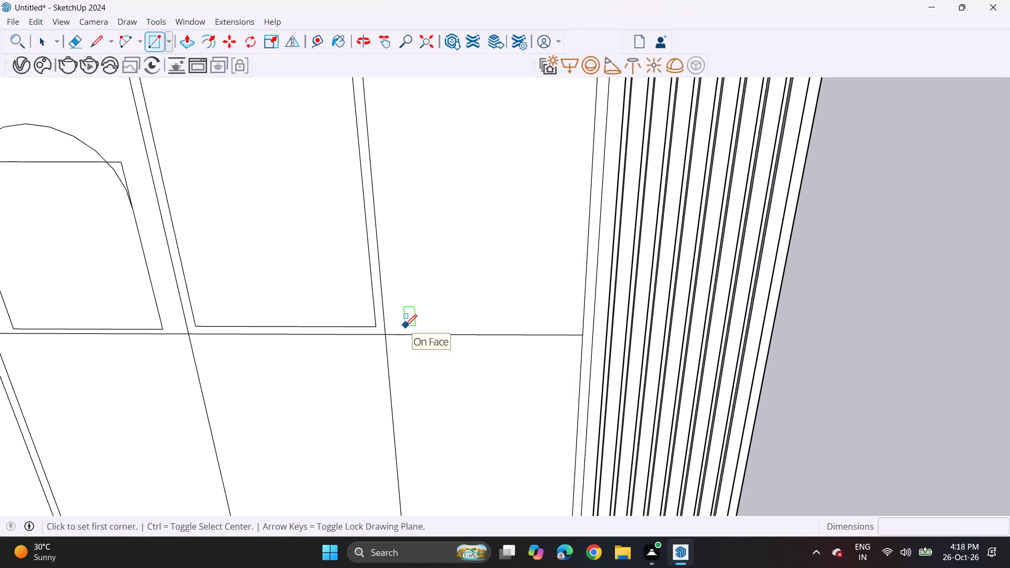
{"action": "left_click", "coordinate": [405, 326]}
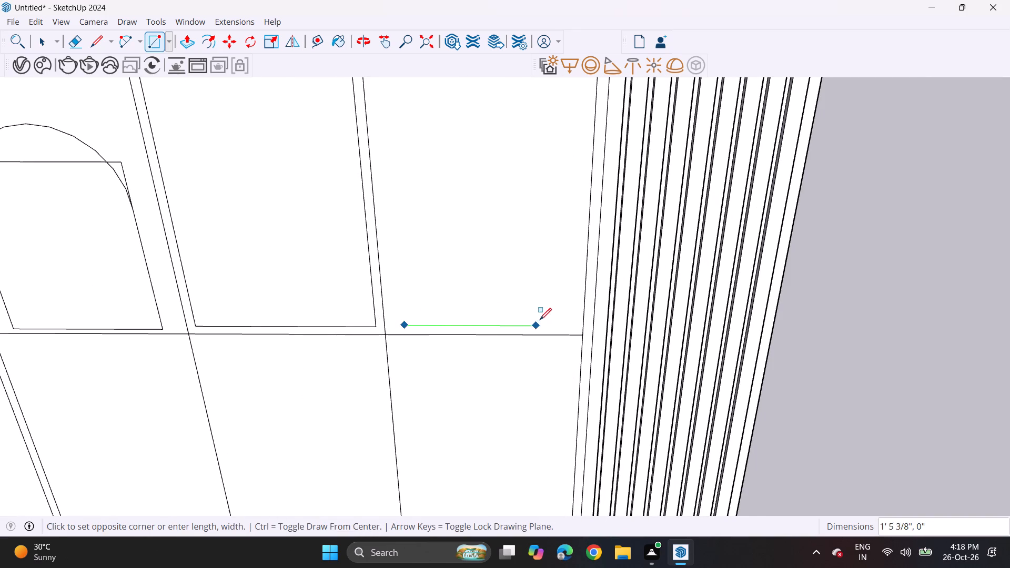
{"action": "scroll", "coordinate": [571, 181], "scroll_direction": "down", "scroll_amount": 6}
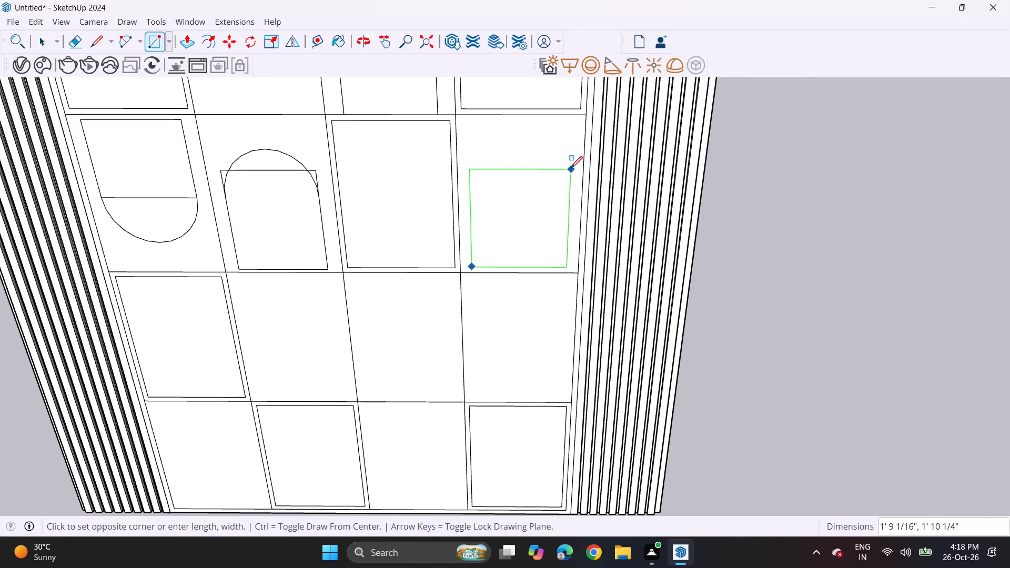
{"action": "left_click", "coordinate": [570, 165]}
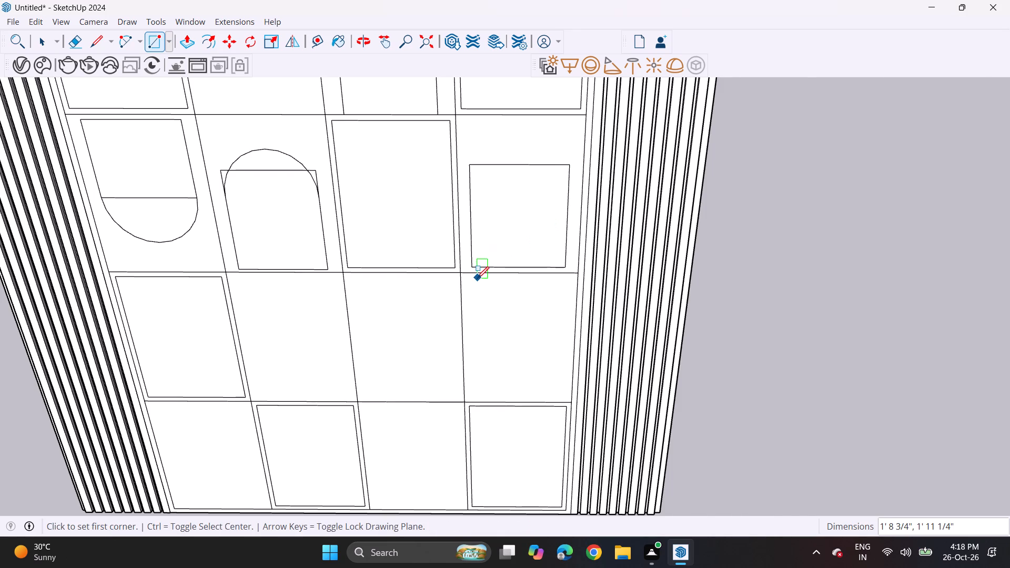
Draw a rectangle about 1' 8 7/8" by 1' 9 15/16" in the upper part of the row 3 column 4 cell.
{"action": "scroll", "coordinate": [474, 283], "scroll_direction": "up", "scroll_amount": 11}
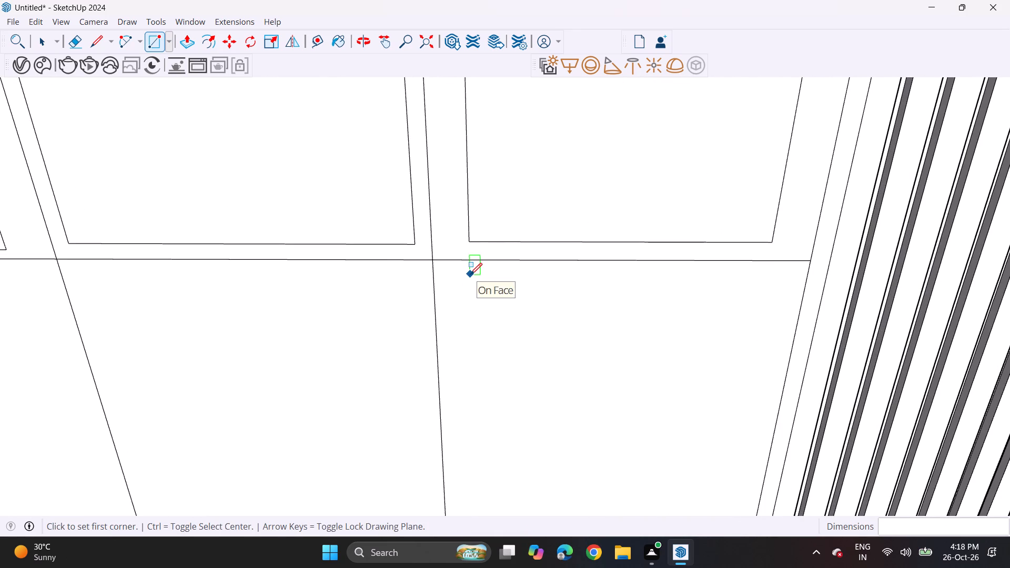
{"action": "left_click", "coordinate": [470, 275]}
{"action": "scroll", "coordinate": [524, 288], "scroll_direction": "down", "scroll_amount": 7}
{"action": "scroll", "coordinate": [655, 334], "scroll_direction": "down", "scroll_amount": 4}
{"action": "middle_click_drag", "start_coordinate": [655, 335], "coordinate": [565, 262], "text": "shift"}
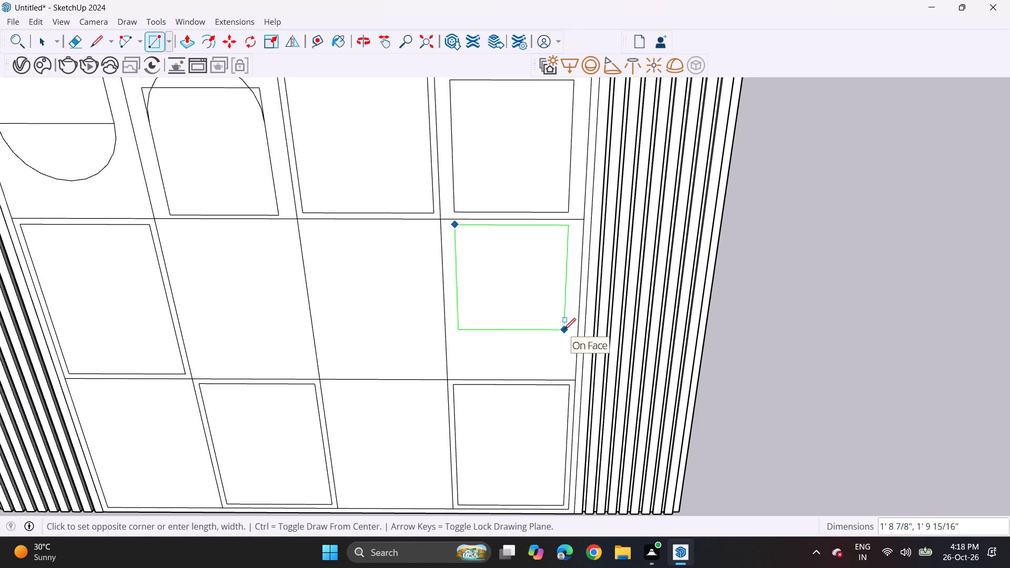
{"action": "left_click", "coordinate": [564, 330]}
Draw an arc between the row 2 column 4 rectangle's sides near its upper end, with an upward bulge of about 11 3/16".
{"action": "middle_click_drag", "start_coordinate": [498, 176], "coordinate": [464, 237], "text": "shift"}
{"action": "left_click", "coordinate": [120, 47]}
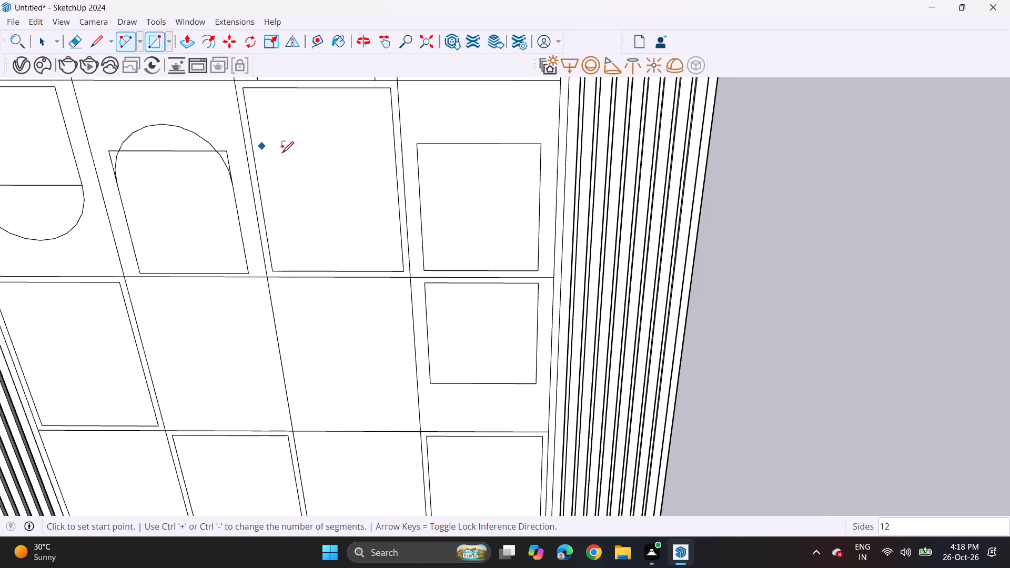
{"action": "left_click", "coordinate": [419, 184]}
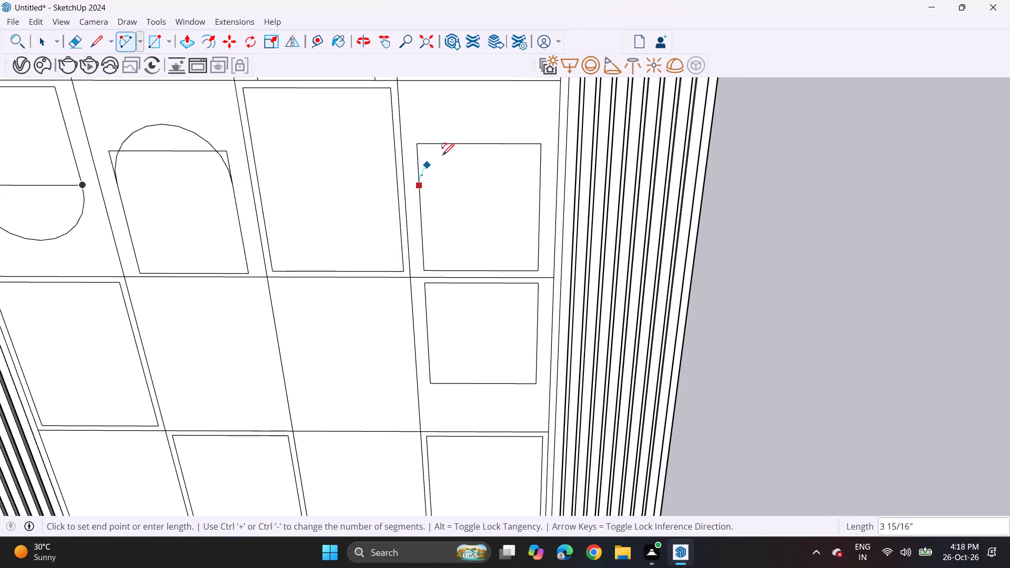
{"action": "left_click", "coordinate": [543, 188]}
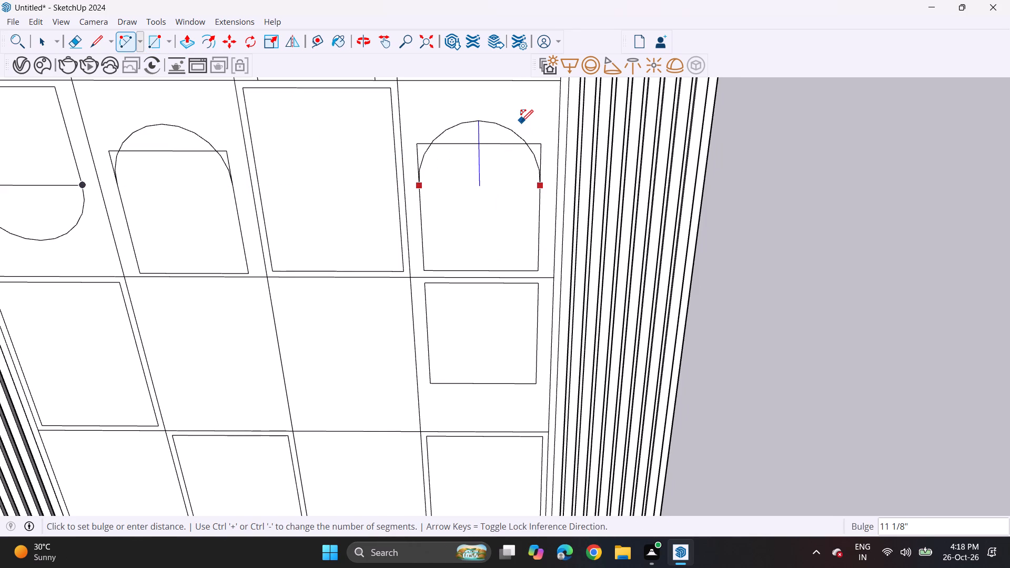
{"action": "left_click", "coordinate": [520, 120]}
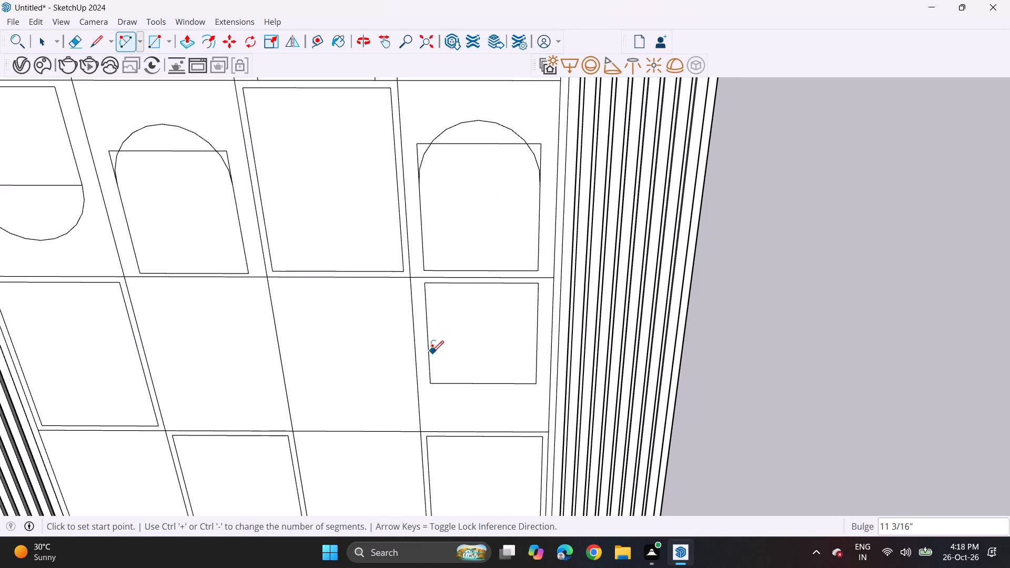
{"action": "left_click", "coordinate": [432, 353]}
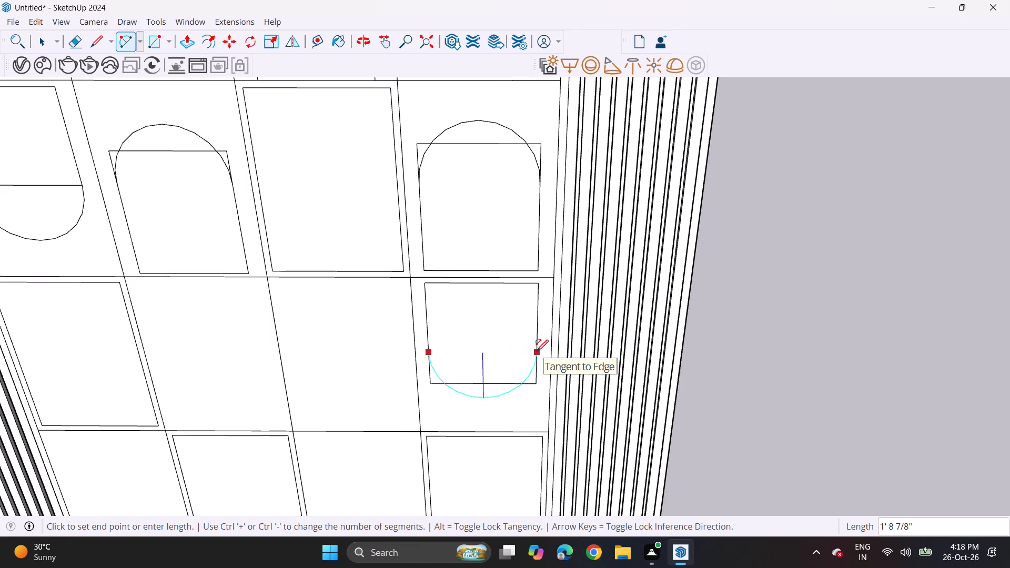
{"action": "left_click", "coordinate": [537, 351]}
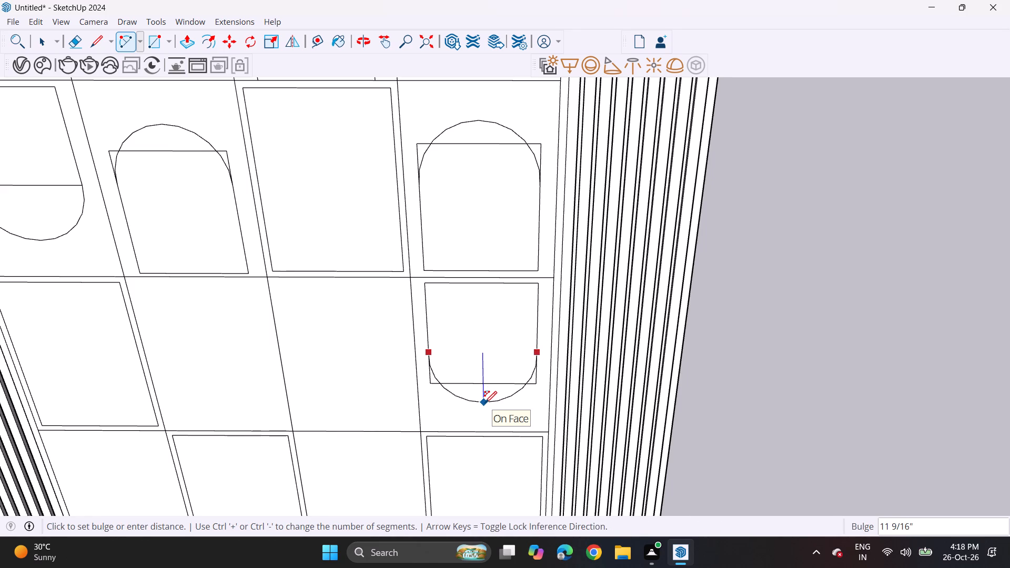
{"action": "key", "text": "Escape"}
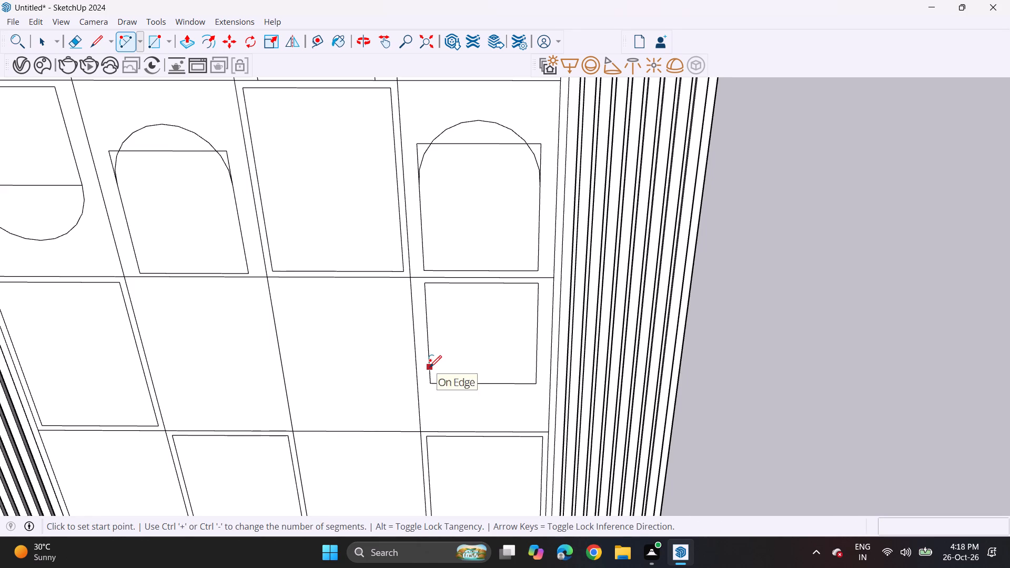
Draw an arc between the row 3 column 4 rectangle's sides near its lower end, with a downward bulge of about 11 1/4".
{"action": "left_click", "coordinate": [429, 367]}
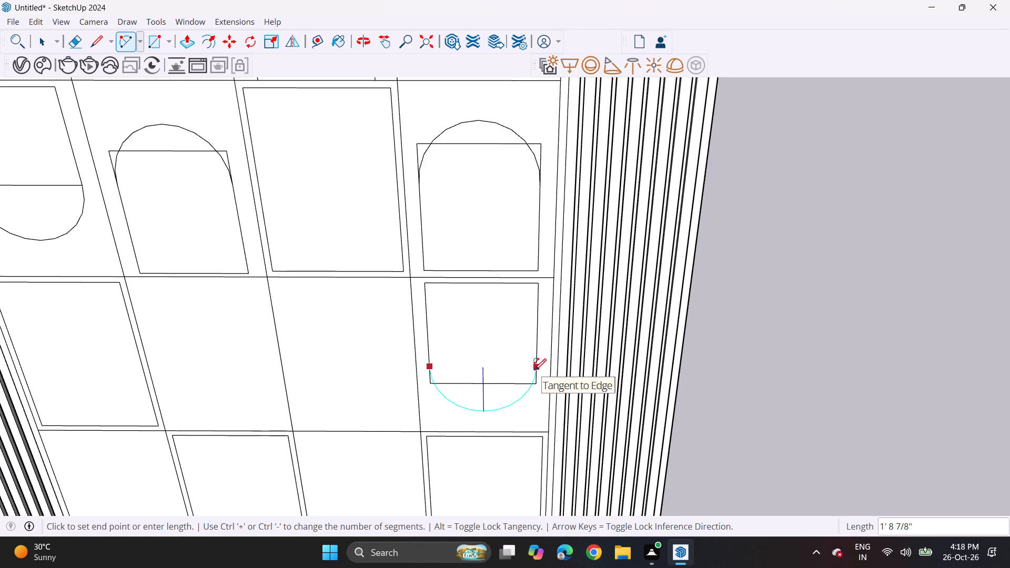
{"action": "left_click", "coordinate": [534, 370]}
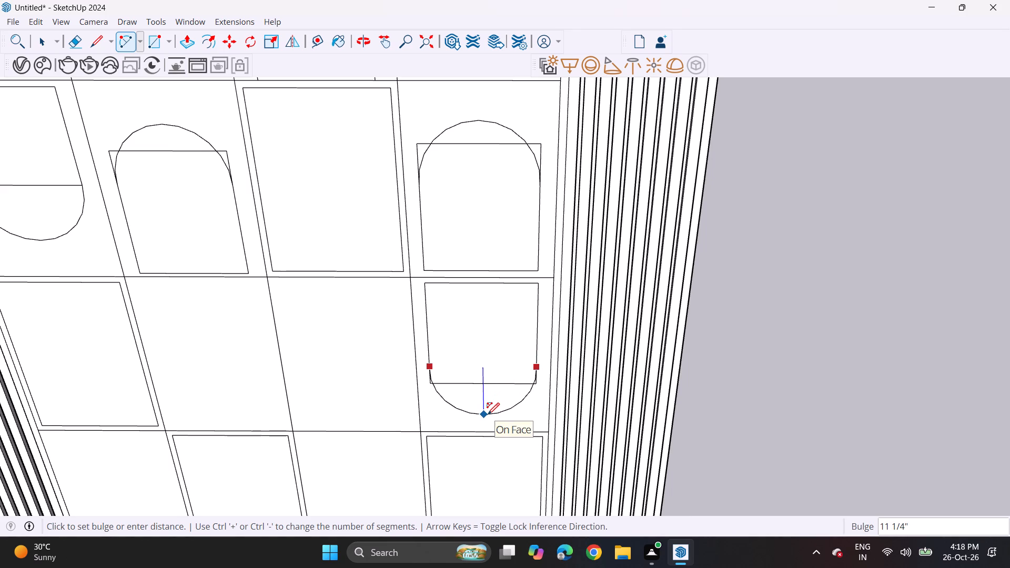
{"action": "left_click", "coordinate": [488, 414]}
Draw a rectangle about 1' 8" by 1' 9 1/8" in the upper part of the row 3 column 2 cell.
{"action": "scroll", "coordinate": [480, 343], "scroll_direction": "down", "scroll_amount": 5}
{"action": "scroll", "coordinate": [476, 372], "scroll_direction": "up", "scroll_amount": 1}
{"action": "middle_click_drag", "start_coordinate": [477, 369], "coordinate": [482, 331]}
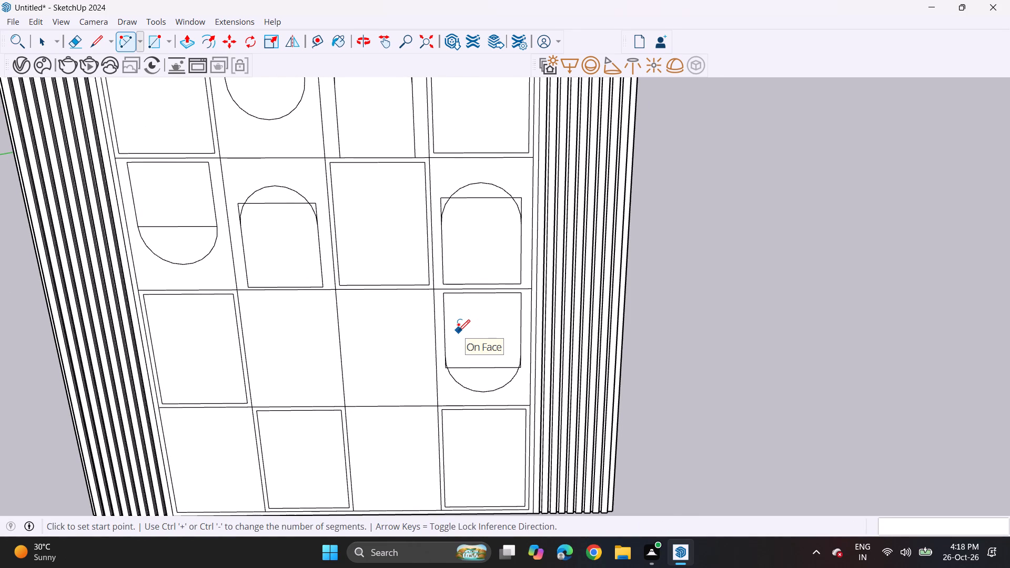
{"action": "scroll", "coordinate": [454, 337], "scroll_direction": "down", "scroll_amount": 2}
{"action": "scroll", "coordinate": [294, 306], "scroll_direction": "up", "scroll_amount": 4}
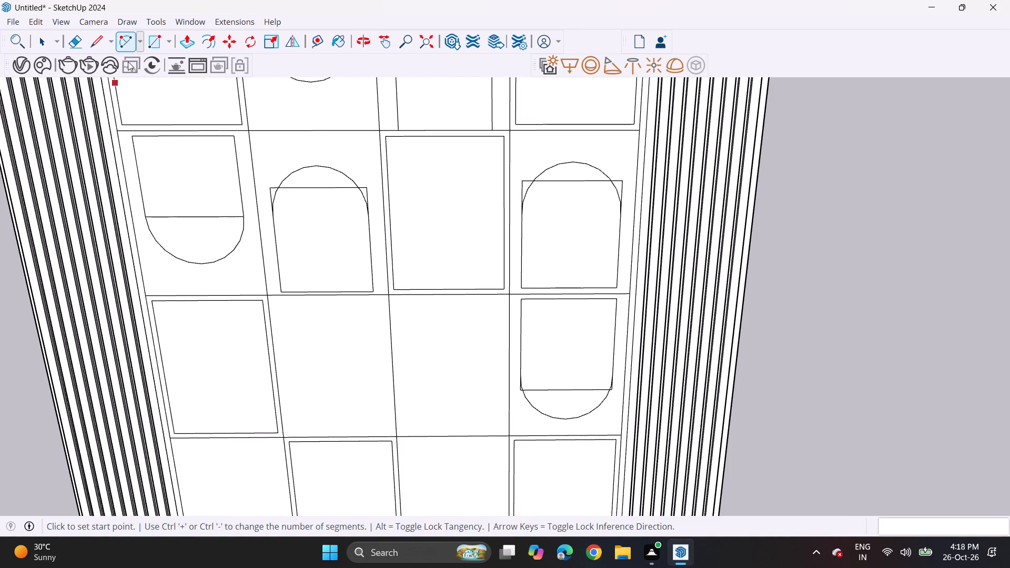
{"action": "left_click", "coordinate": [153, 42]}
{"action": "scroll", "coordinate": [316, 339], "scroll_direction": "up", "scroll_amount": 2}
{"action": "scroll", "coordinate": [307, 296], "scroll_direction": "down", "scroll_amount": 1}
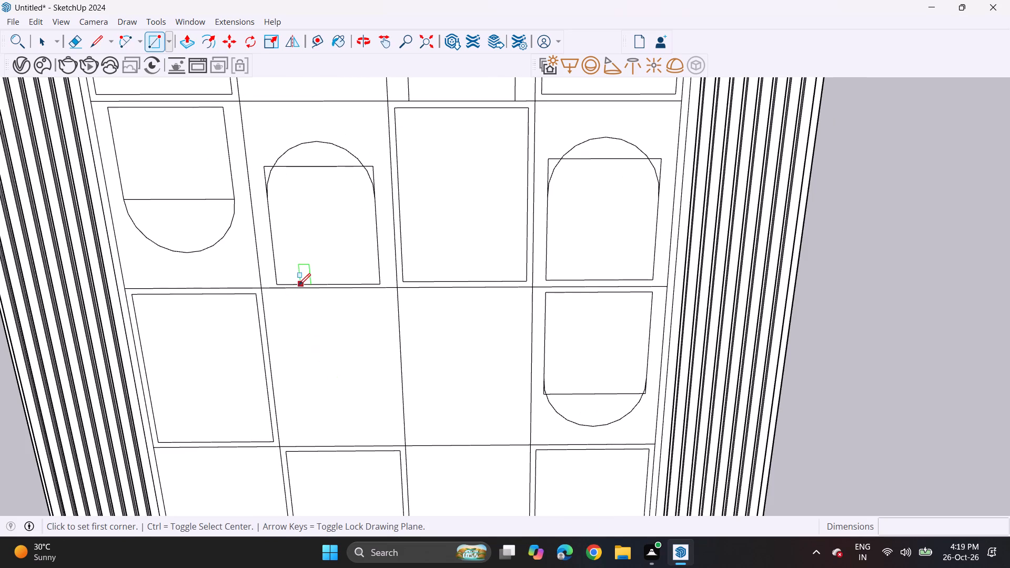
{"action": "scroll", "coordinate": [264, 298], "scroll_direction": "up", "scroll_amount": 4}
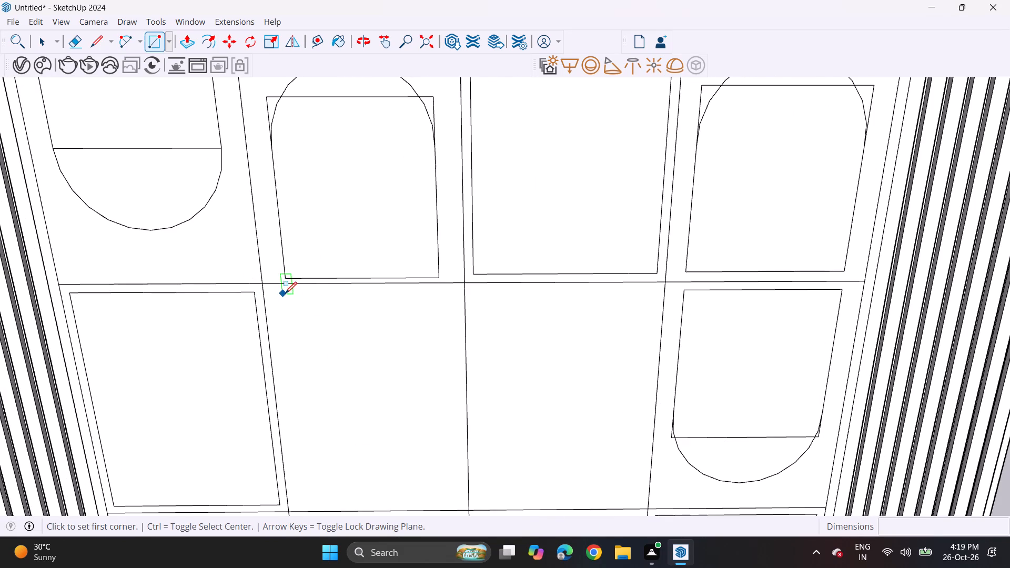
{"action": "left_click", "coordinate": [285, 290]}
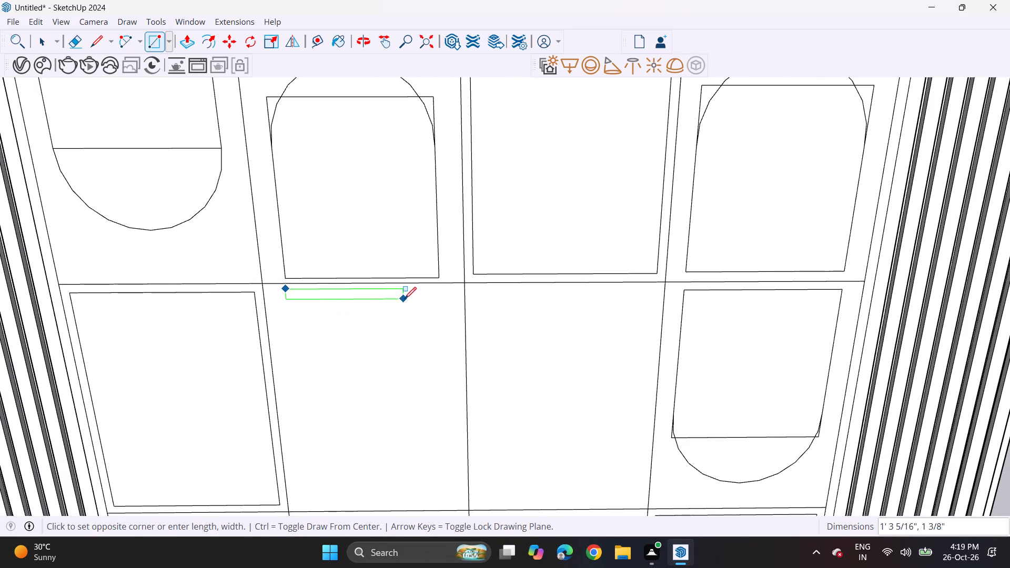
{"action": "left_click", "coordinate": [444, 432]}
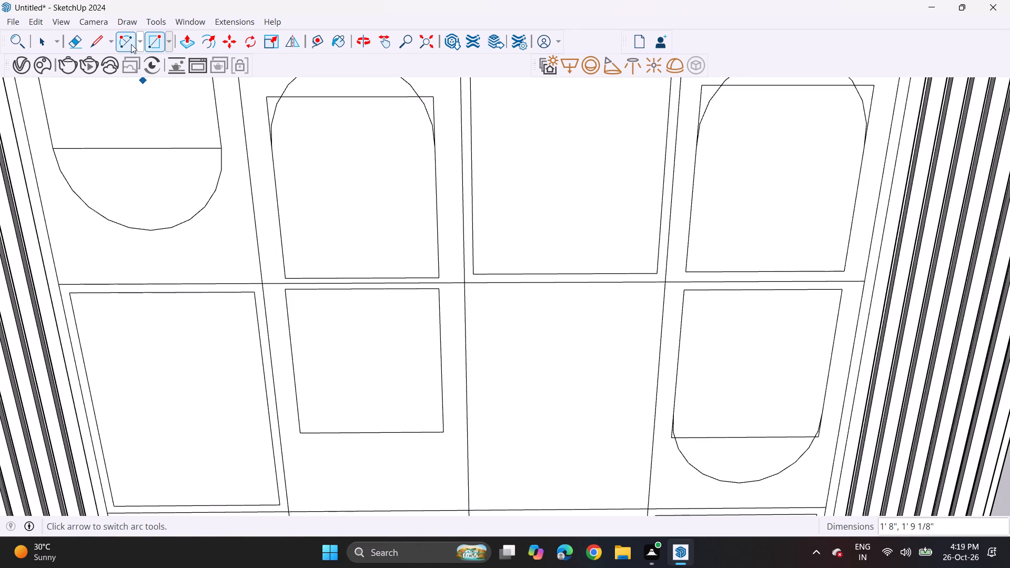
Draw an arc between the row 3 column 2 rectangle's sides near its lower end, with a downward bulge of about 11 9/16".
{"action": "left_click", "coordinate": [118, 39]}
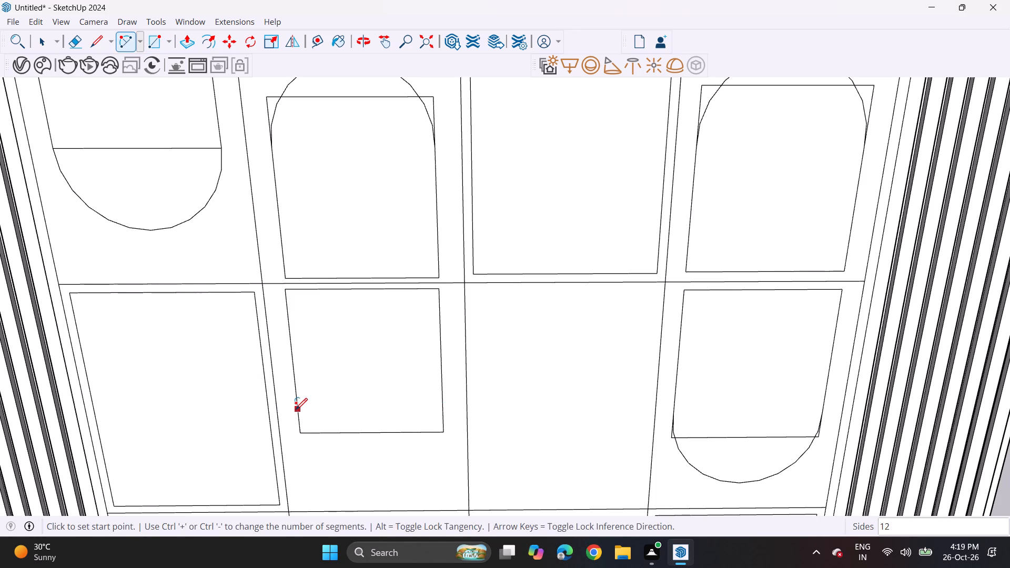
{"action": "left_click", "coordinate": [296, 410]}
{"action": "left_click", "coordinate": [446, 409]}
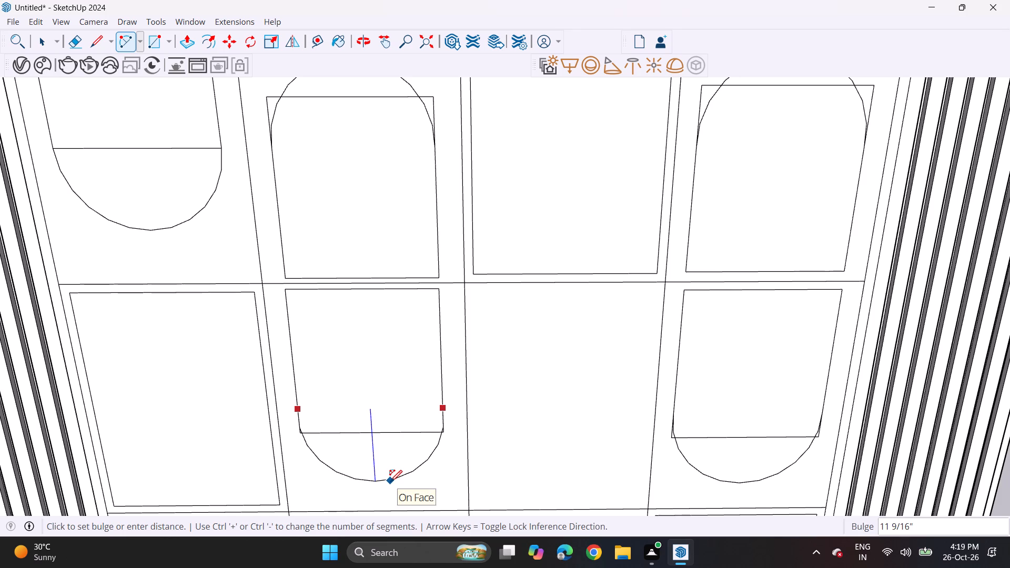
{"action": "left_click", "coordinate": [390, 482]}
Erase the rectangle's upper edge and both leftover corner pieces from the arch in the row 1 column 3 cell.
{"action": "scroll", "coordinate": [394, 408], "scroll_direction": "down", "scroll_amount": 10}
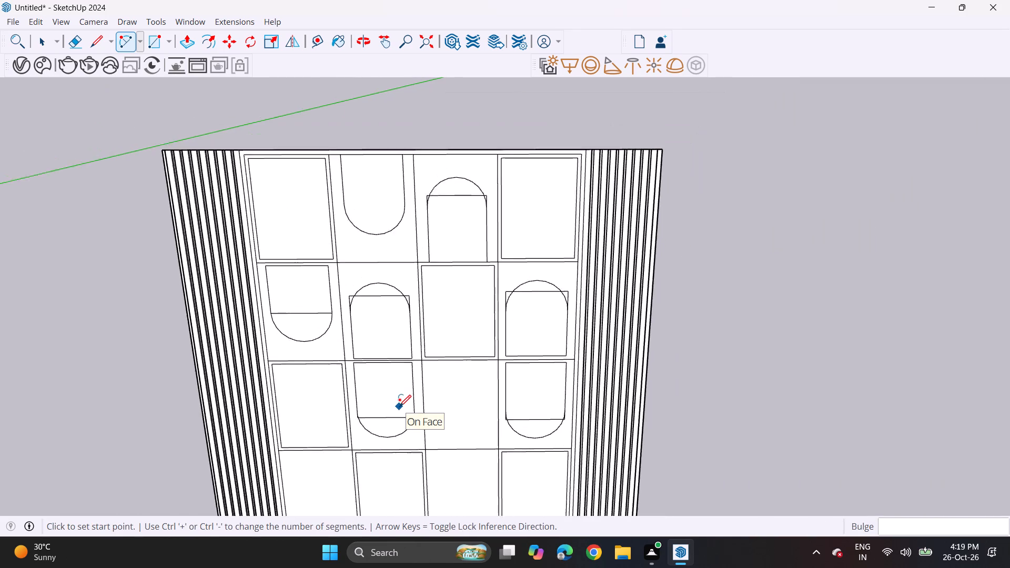
{"action": "scroll", "coordinate": [399, 407], "scroll_direction": "down", "scroll_amount": 1}
{"action": "middle_click_drag", "start_coordinate": [393, 401], "coordinate": [446, 282], "text": "shift"}
{"action": "middle_click_drag", "start_coordinate": [429, 198], "coordinate": [411, 280], "text": "shift"}
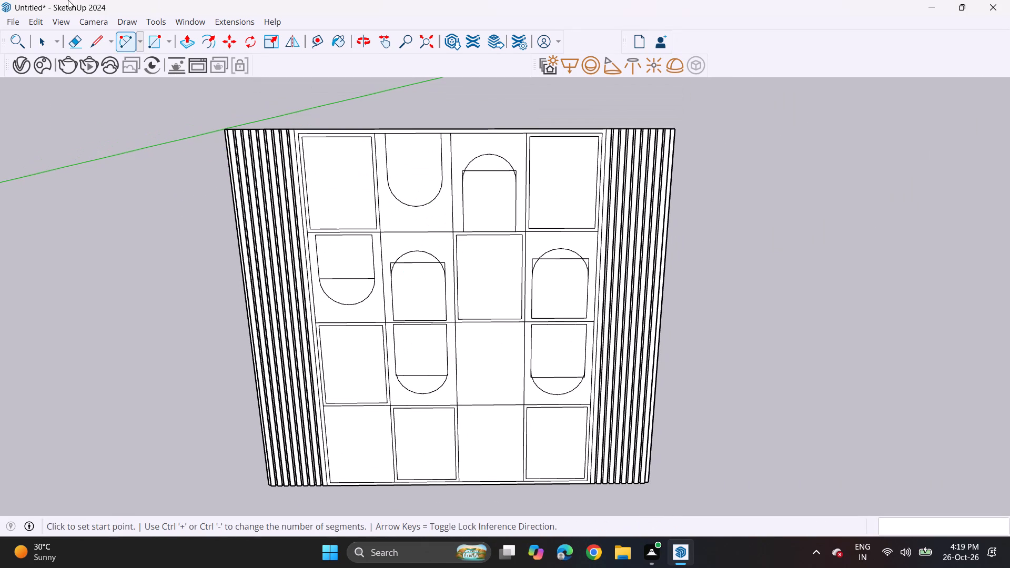
{"action": "left_click", "coordinate": [75, 42]}
{"action": "scroll", "coordinate": [462, 170], "scroll_direction": "up", "scroll_amount": 11}
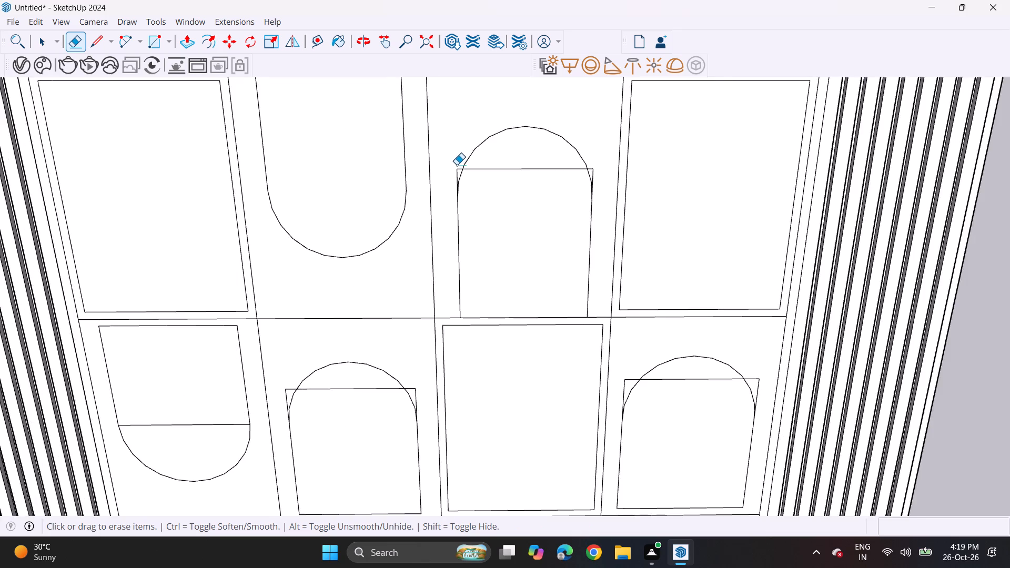
{"action": "scroll", "coordinate": [457, 165], "scroll_direction": "up", "scroll_amount": 4}
{"action": "scroll", "coordinate": [457, 168], "scroll_direction": "down", "scroll_amount": 1}
{"action": "scroll", "coordinate": [459, 172], "scroll_direction": "up", "scroll_amount": 5}
{"action": "left_click_drag", "start_coordinate": [466, 163], "coordinate": [450, 186]}
{"action": "scroll", "coordinate": [449, 185], "scroll_direction": "down", "scroll_amount": 7}
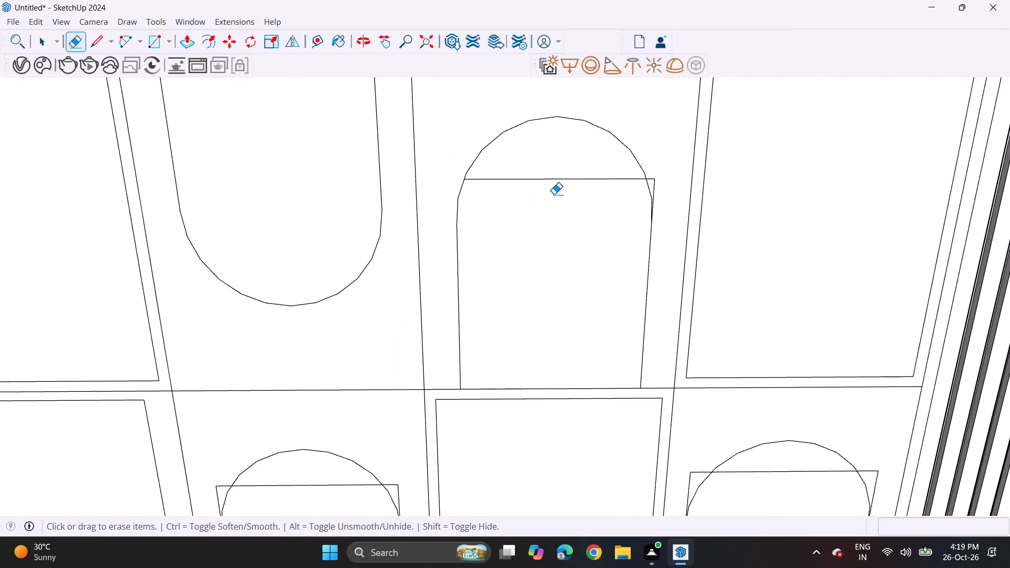
{"action": "left_click_drag", "start_coordinate": [557, 171], "coordinate": [551, 197]}
{"action": "left_click_drag", "start_coordinate": [654, 179], "coordinate": [657, 196]}
Erase the rectangle's top edge and corners from the row 2 column 2 arch, and the line crossing the row 2 column 1 shape.
{"action": "scroll", "coordinate": [628, 193], "scroll_direction": "down", "scroll_amount": 4}
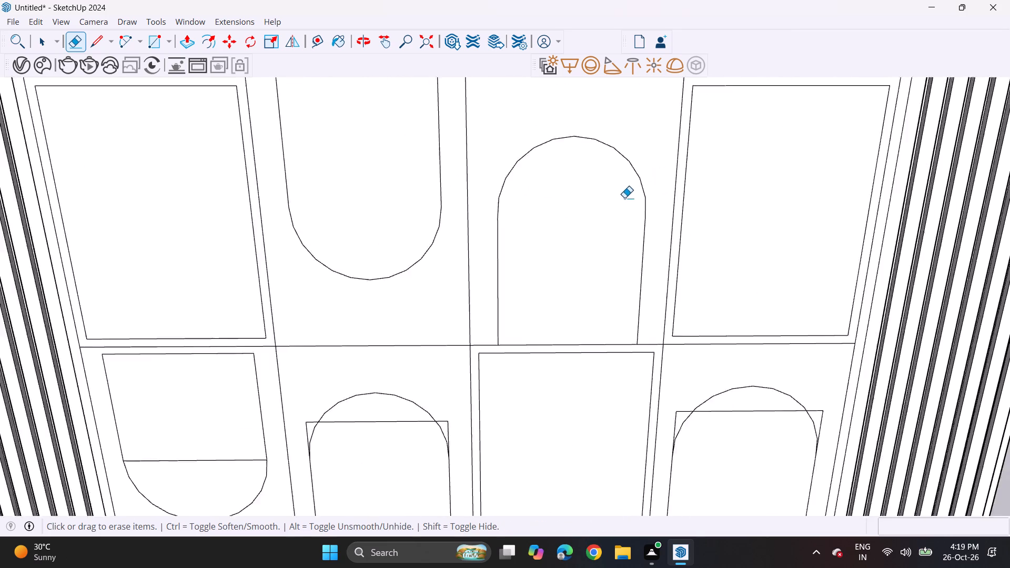
{"action": "scroll", "coordinate": [624, 198], "scroll_direction": "down", "scroll_amount": 6}
{"action": "scroll", "coordinate": [621, 217], "scroll_direction": "up", "scroll_amount": 1}
{"action": "middle_click_drag", "start_coordinate": [613, 230], "coordinate": [422, 156], "text": "shift"}
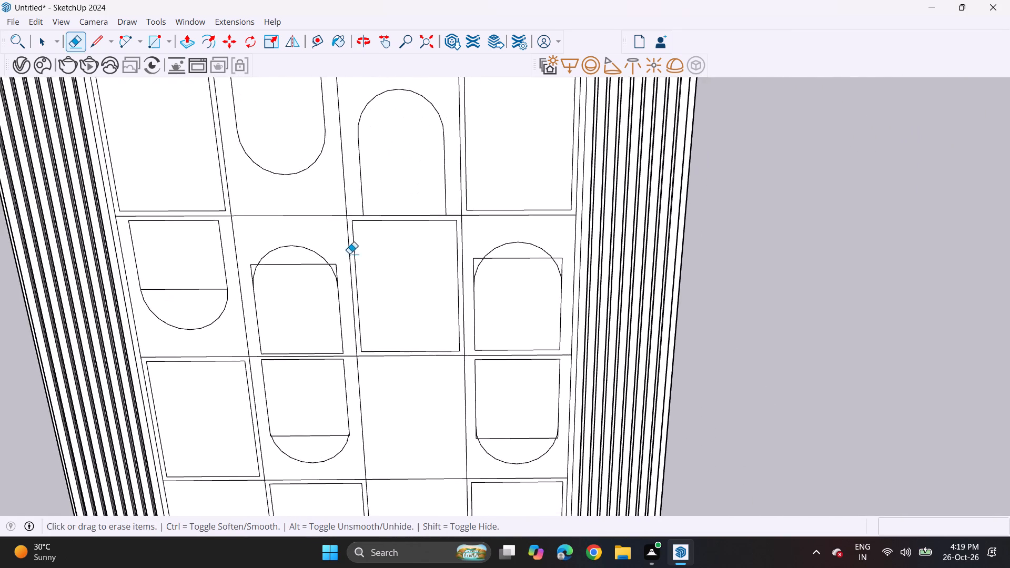
{"action": "scroll", "coordinate": [325, 270], "scroll_direction": "up", "scroll_amount": 4}
{"action": "left_click_drag", "start_coordinate": [341, 259], "coordinate": [348, 272]}
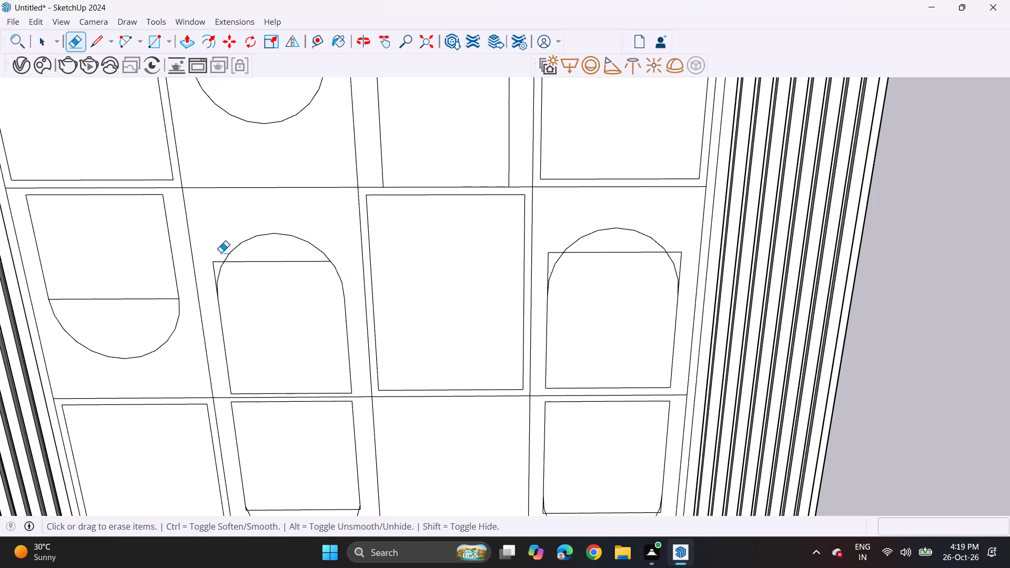
{"action": "left_click_drag", "start_coordinate": [216, 261], "coordinate": [214, 267]}
{"action": "left_click_drag", "start_coordinate": [111, 287], "coordinate": [115, 312]}
{"action": "left_click_drag", "start_coordinate": [296, 255], "coordinate": [295, 267]}
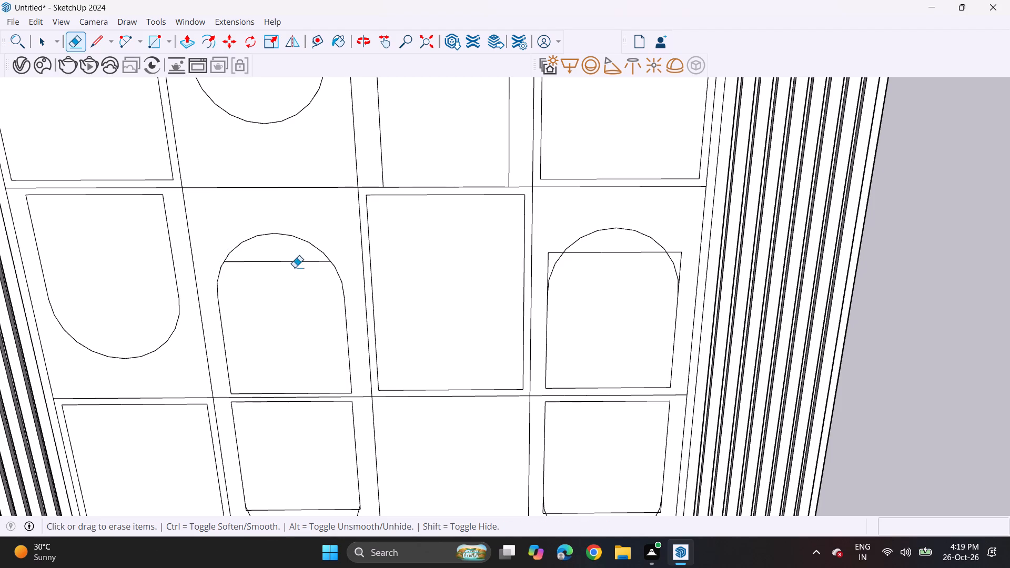
{"action": "left_click_drag", "start_coordinate": [295, 267], "coordinate": [295, 272]}
Erase the rectangle's upper edge and both leftover corner pieces from the arch in the row 2 column 4 cell.
{"action": "left_click", "coordinate": [600, 254]}
{"action": "left_click", "coordinate": [548, 252]}
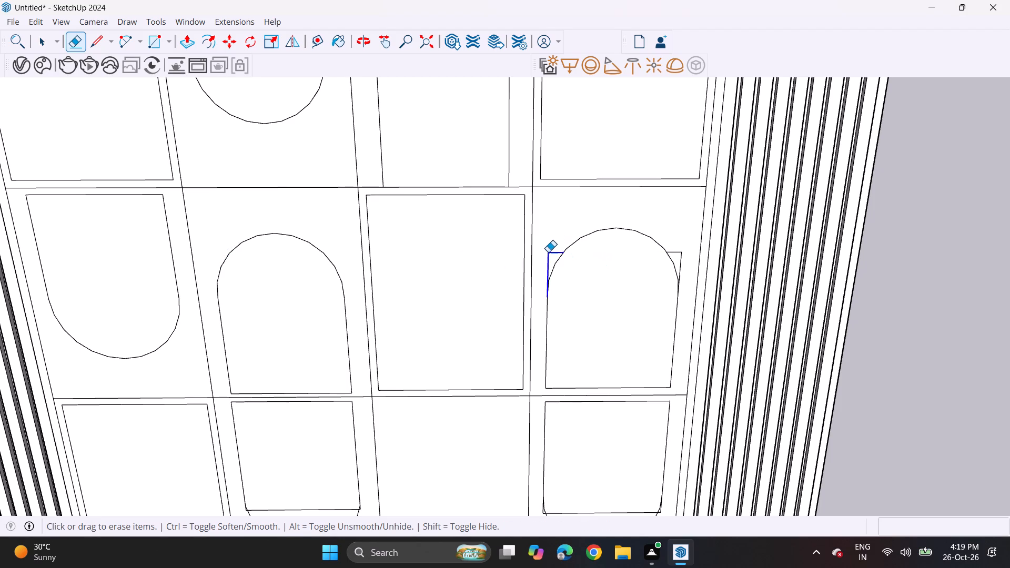
{"action": "left_click_drag", "start_coordinate": [684, 250], "coordinate": [684, 256]}
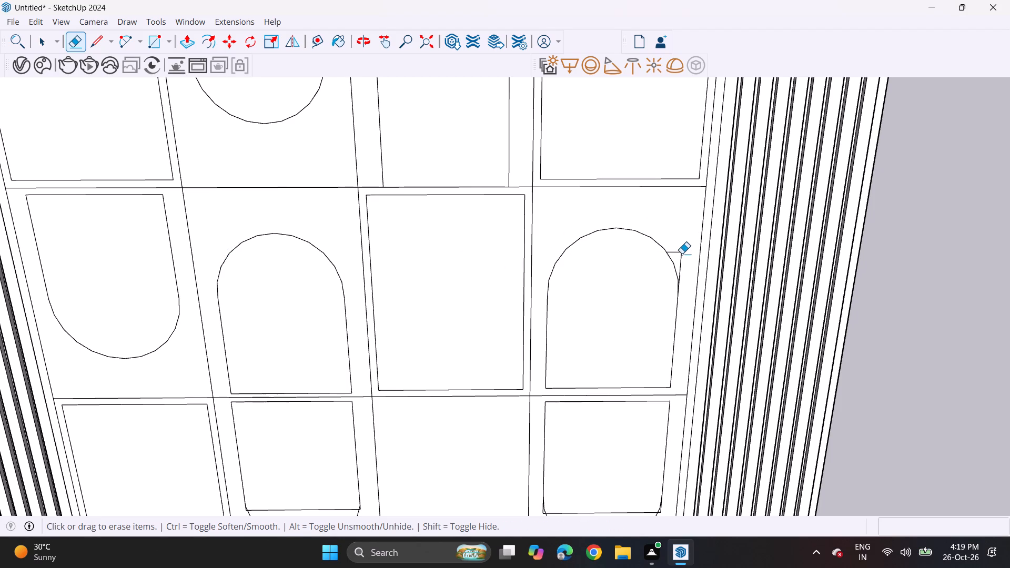
{"action": "left_click", "coordinate": [682, 253]}
{"action": "left_click", "coordinate": [679, 248]}
Erase the rectangle's lower edge and the leftover right corner piece from the round-ended shape in the row 3 column 2 cell.
{"action": "scroll", "coordinate": [658, 239], "scroll_direction": "down", "scroll_amount": 6}
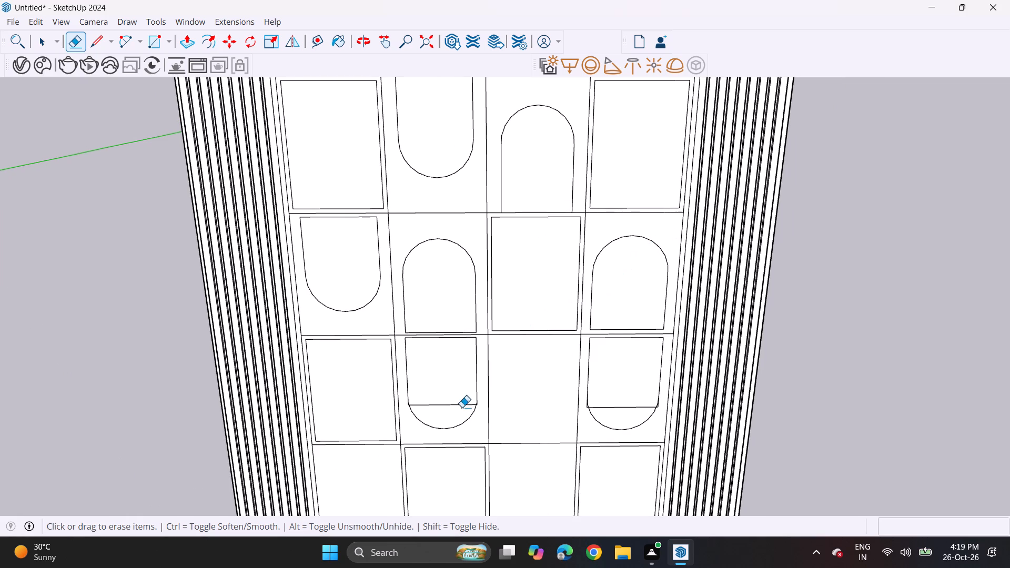
{"action": "left_click", "coordinate": [460, 408]}
{"action": "left_click", "coordinate": [450, 400]}
{"action": "left_click", "coordinate": [450, 407]}
{"action": "left_click_drag", "start_coordinate": [450, 399], "coordinate": [453, 412]}
{"action": "scroll", "coordinate": [467, 400], "scroll_direction": "up", "scroll_amount": 6}
{"action": "scroll", "coordinate": [479, 402], "scroll_direction": "down", "scroll_amount": 1}
{"action": "scroll", "coordinate": [479, 402], "scroll_direction": "up", "scroll_amount": 15}
{"action": "scroll", "coordinate": [491, 411], "scroll_direction": "down", "scroll_amount": 1}
{"action": "scroll", "coordinate": [491, 411], "scroll_direction": "up", "scroll_amount": 4}
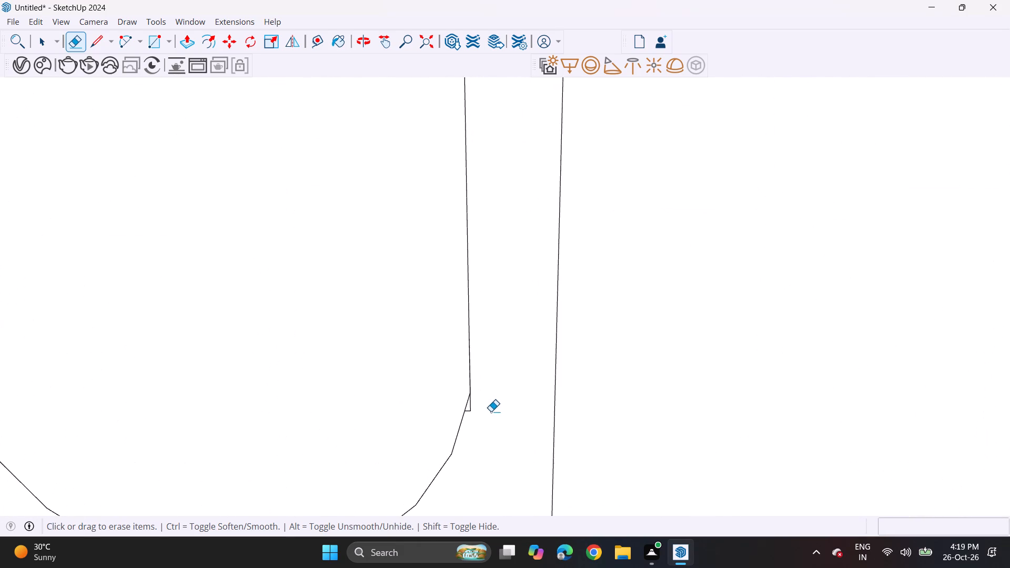
{"action": "scroll", "coordinate": [491, 411], "scroll_direction": "up", "scroll_amount": 4}
{"action": "left_click_drag", "start_coordinate": [457, 400], "coordinate": [448, 422]}
{"action": "scroll", "coordinate": [472, 384], "scroll_direction": "down", "scroll_amount": 12}
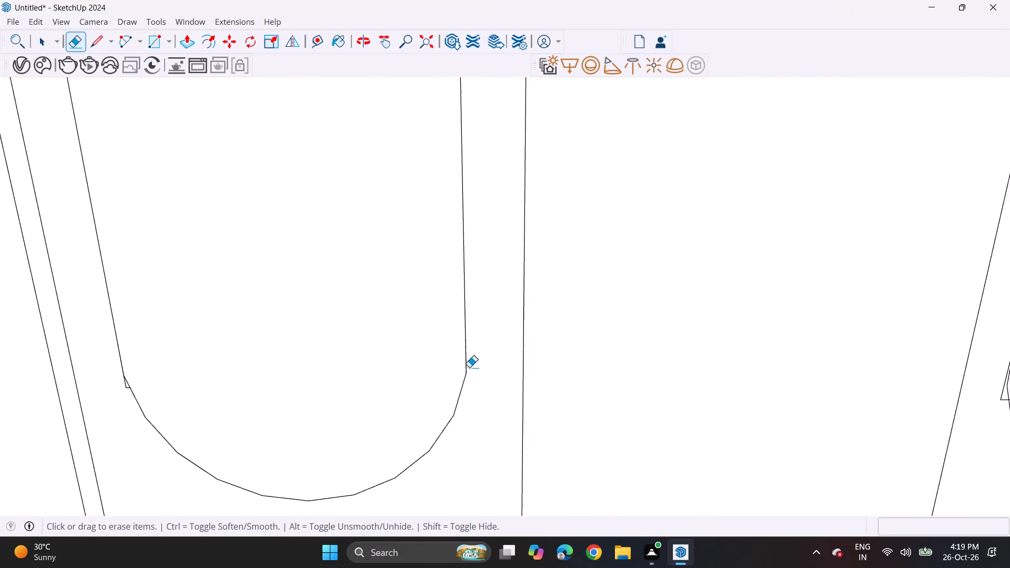
{"action": "scroll", "coordinate": [469, 367], "scroll_direction": "down", "scroll_amount": 7}
{"action": "scroll", "coordinate": [249, 353], "scroll_direction": "up", "scroll_amount": 11}
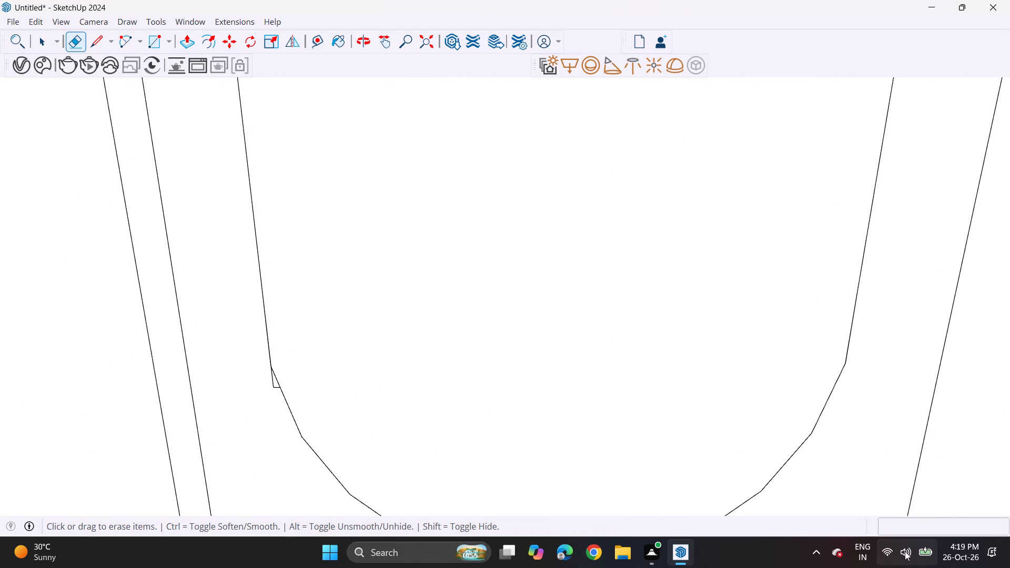
Set the display brightness to about one third in the Windows quick settings.
{"action": "left_click", "coordinate": [903, 552]}
{"action": "left_click", "coordinate": [854, 435]}
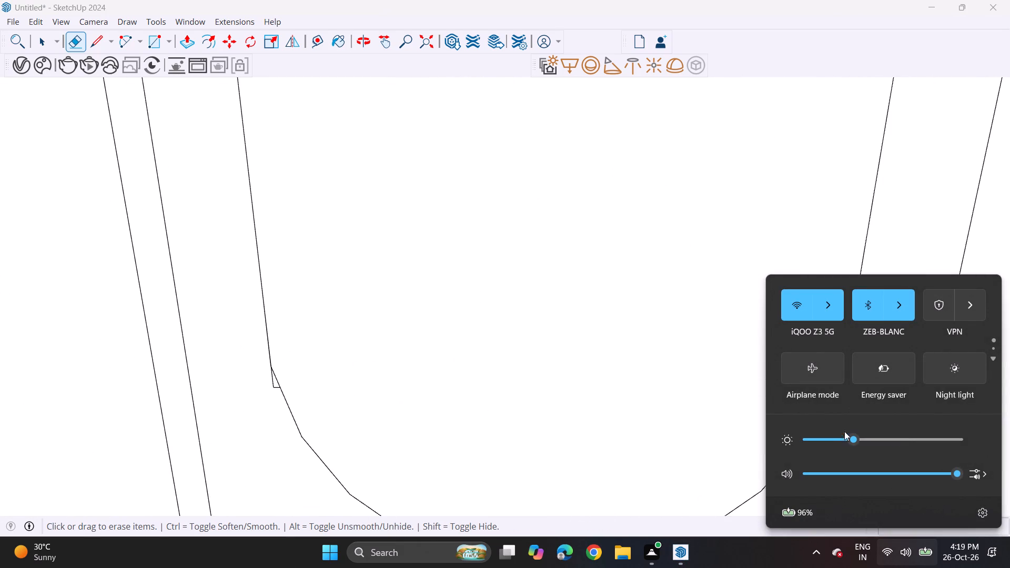
Erase the small leftover left corner piece where the row 3 column 2 shape's side meets its arc.
{"action": "scroll", "coordinate": [256, 357], "scroll_direction": "up", "scroll_amount": 2}
{"action": "scroll", "coordinate": [256, 357], "scroll_direction": "down", "scroll_amount": 1}
{"action": "scroll", "coordinate": [256, 357], "scroll_direction": "up", "scroll_amount": 2}
{"action": "left_click", "coordinate": [279, 397]}
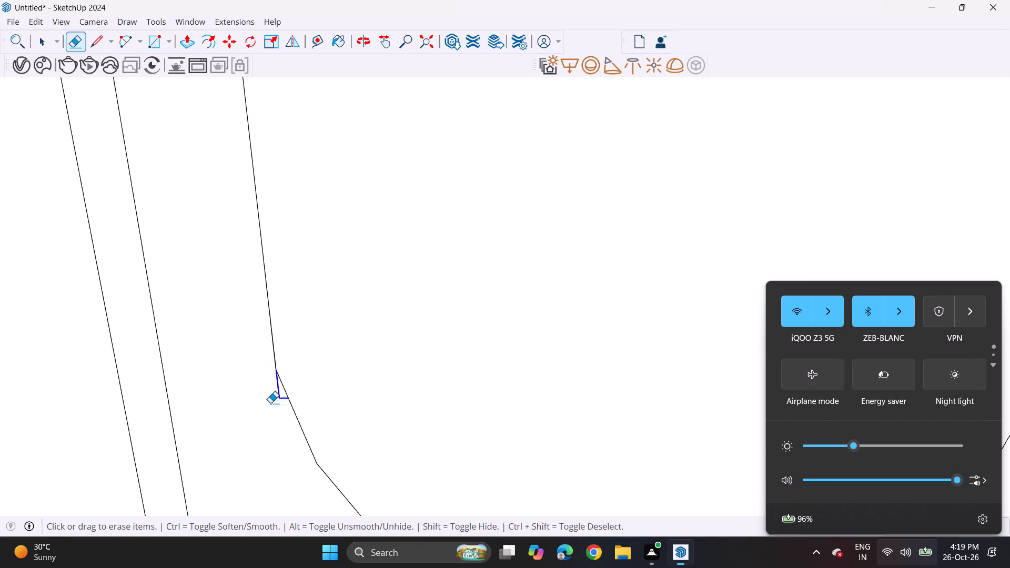
Erase the rectangle's lower edge and both leftover corner pieces from the round-ended shape in the row 3 column 4 cell.
{"action": "scroll", "coordinate": [257, 411], "scroll_direction": "down", "scroll_amount": 20}
{"action": "scroll", "coordinate": [257, 411], "scroll_direction": "down", "scroll_amount": 2}
{"action": "scroll", "coordinate": [688, 424], "scroll_direction": "up", "scroll_amount": 4}
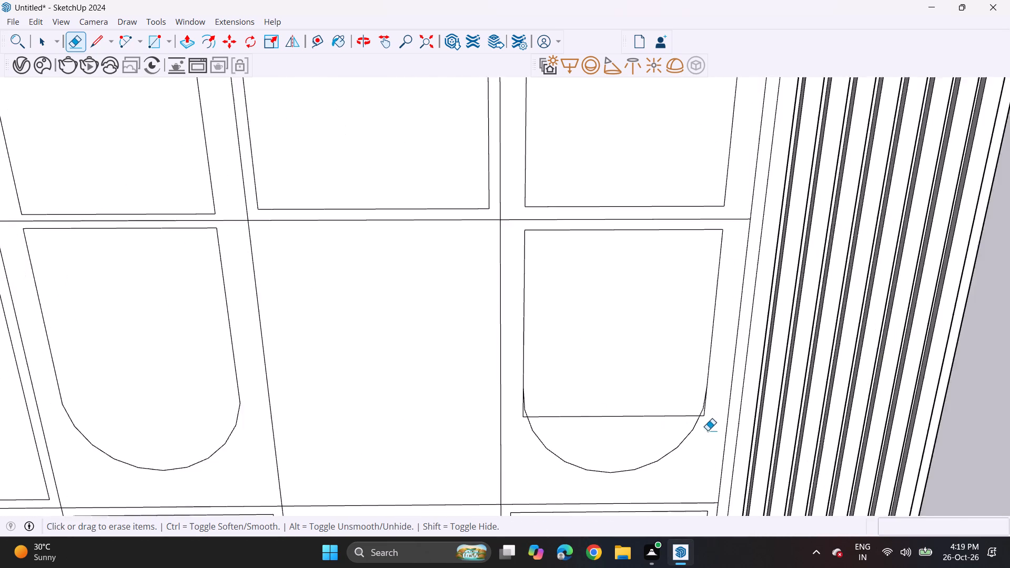
{"action": "scroll", "coordinate": [708, 430], "scroll_direction": "up", "scroll_amount": 14}
{"action": "left_click_drag", "start_coordinate": [681, 409], "coordinate": [681, 427]}
{"action": "scroll", "coordinate": [661, 423], "scroll_direction": "down", "scroll_amount": 9}
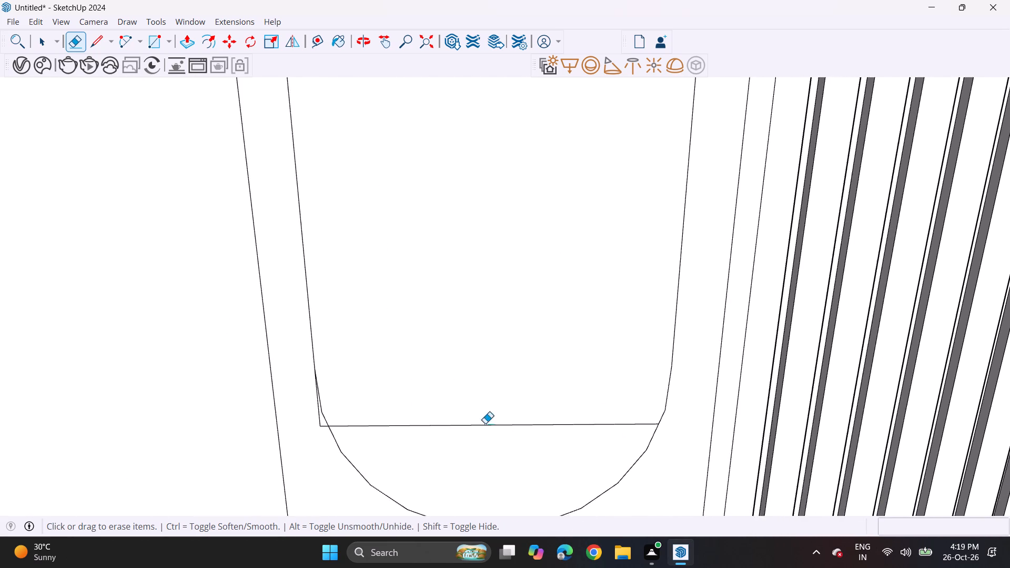
{"action": "scroll", "coordinate": [485, 423], "scroll_direction": "down", "scroll_amount": 5}
{"action": "scroll", "coordinate": [454, 424], "scroll_direction": "up", "scroll_amount": 1}
{"action": "scroll", "coordinate": [451, 424], "scroll_direction": "down", "scroll_amount": 1}
{"action": "left_click_drag", "start_coordinate": [437, 423], "coordinate": [431, 443]}
{"action": "scroll", "coordinate": [352, 420], "scroll_direction": "up", "scroll_amount": 7}
{"action": "scroll", "coordinate": [352, 420], "scroll_direction": "down", "scroll_amount": 2}
{"action": "scroll", "coordinate": [351, 420], "scroll_direction": "up", "scroll_amount": 6}
{"action": "left_click_drag", "start_coordinate": [350, 420], "coordinate": [360, 460]}
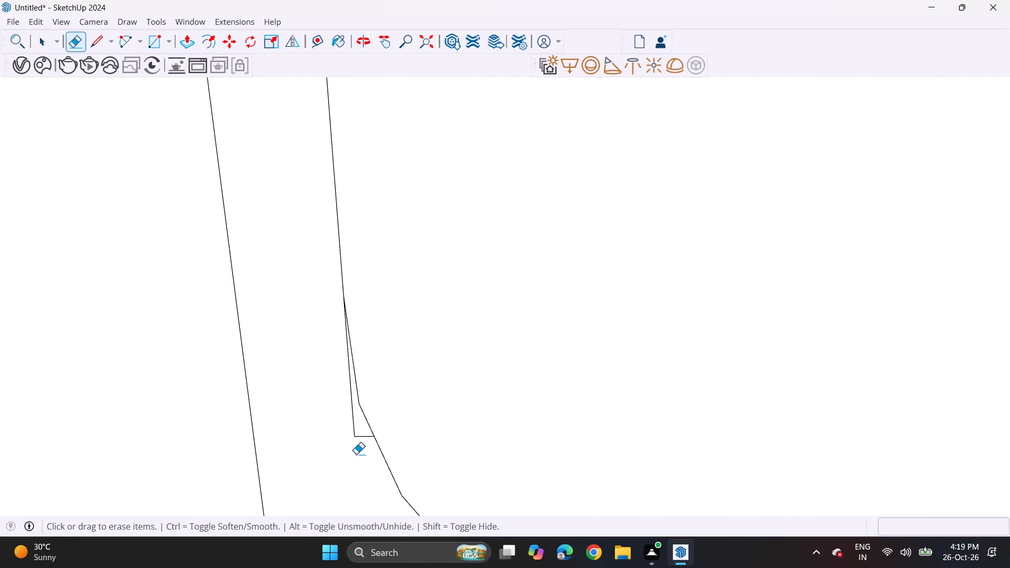
{"action": "left_click_drag", "start_coordinate": [353, 424], "coordinate": [357, 444]}
Show Tray 4 and set the row 3 column 2 shape's arc to 60 segments in its entity info.
{"action": "scroll", "coordinate": [348, 422], "scroll_direction": "down", "scroll_amount": 4}
{"action": "scroll", "coordinate": [348, 428], "scroll_direction": "up", "scroll_amount": 1}
{"action": "scroll", "coordinate": [348, 429], "scroll_direction": "down", "scroll_amount": 1}
{"action": "scroll", "coordinate": [348, 432], "scroll_direction": "up", "scroll_amount": 1}
{"action": "scroll", "coordinate": [348, 432], "scroll_direction": "down", "scroll_amount": 1}
{"action": "scroll", "coordinate": [348, 432], "scroll_direction": "up", "scroll_amount": 2}
{"action": "scroll", "coordinate": [348, 432], "scroll_direction": "down", "scroll_amount": 1}
{"action": "scroll", "coordinate": [348, 432], "scroll_direction": "up", "scroll_amount": 1}
{"action": "scroll", "coordinate": [348, 432], "scroll_direction": "down", "scroll_amount": 18}
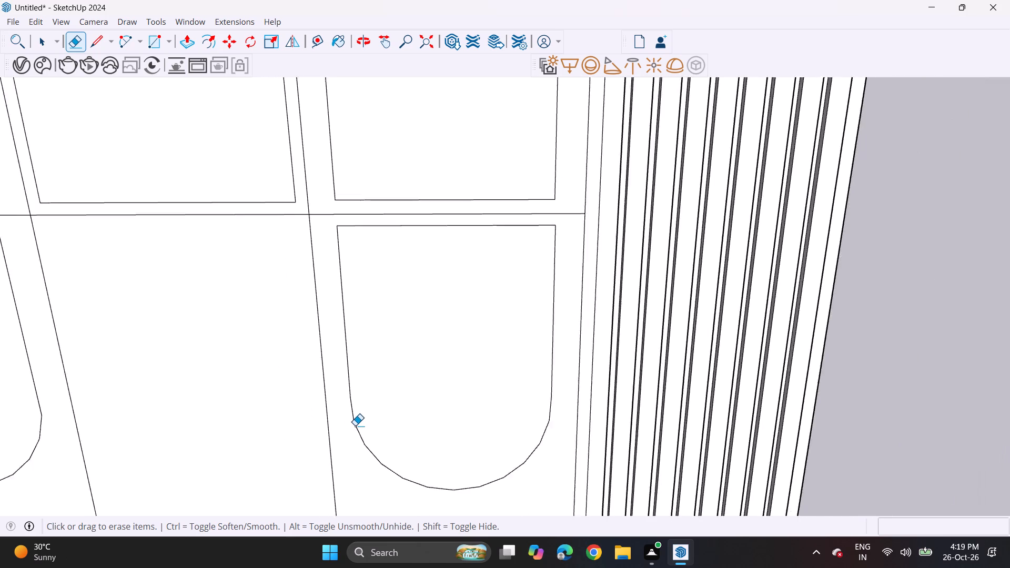
{"action": "scroll", "coordinate": [355, 425], "scroll_direction": "down", "scroll_amount": 8}
{"action": "middle_click_drag", "start_coordinate": [355, 425], "coordinate": [542, 288], "text": "shift"}
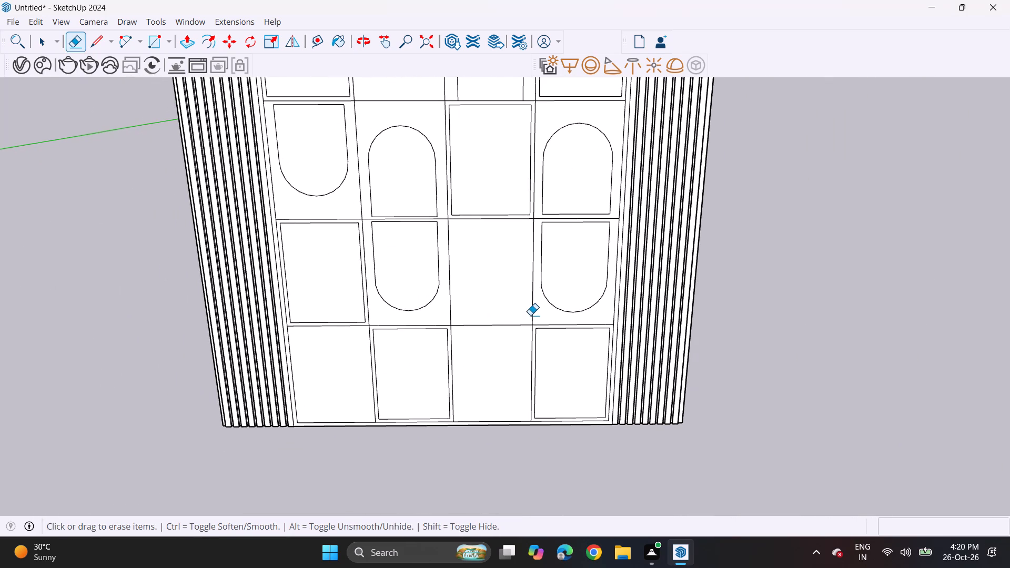
{"action": "key", "text": "space"}
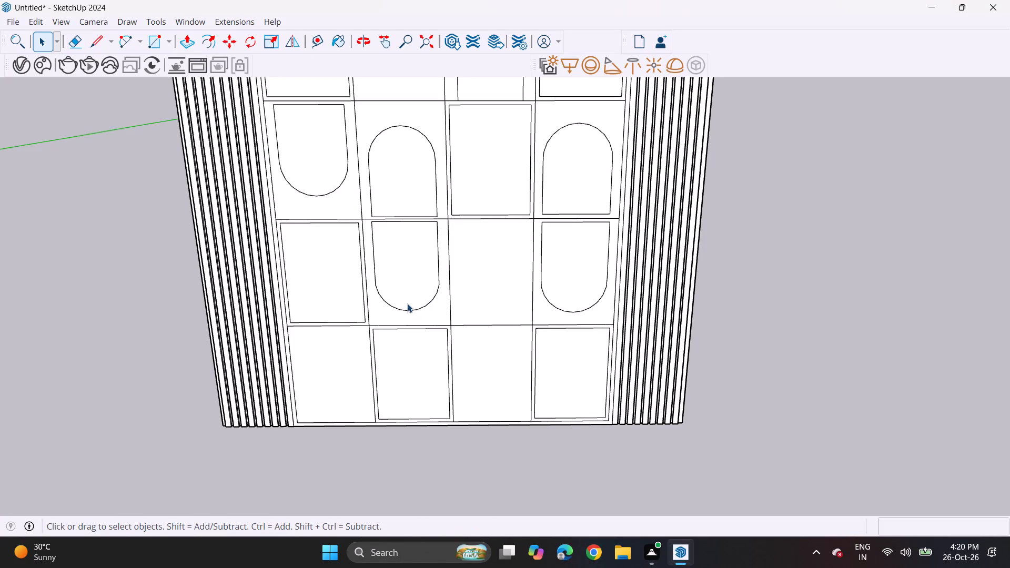
{"action": "left_click", "coordinate": [410, 311]}
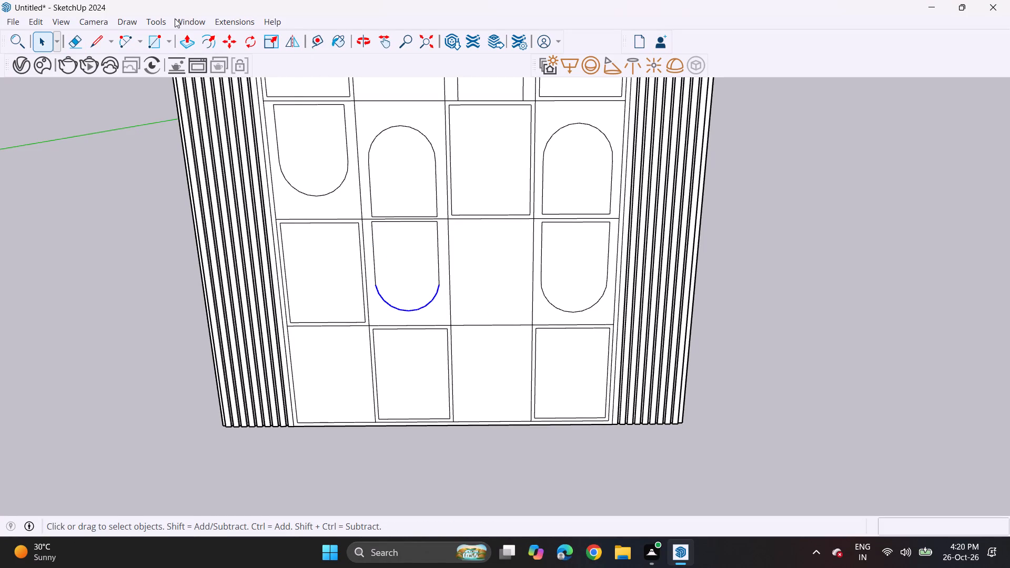
{"action": "left_click", "coordinate": [175, 19]}
{"action": "left_click", "coordinate": [219, 59]}
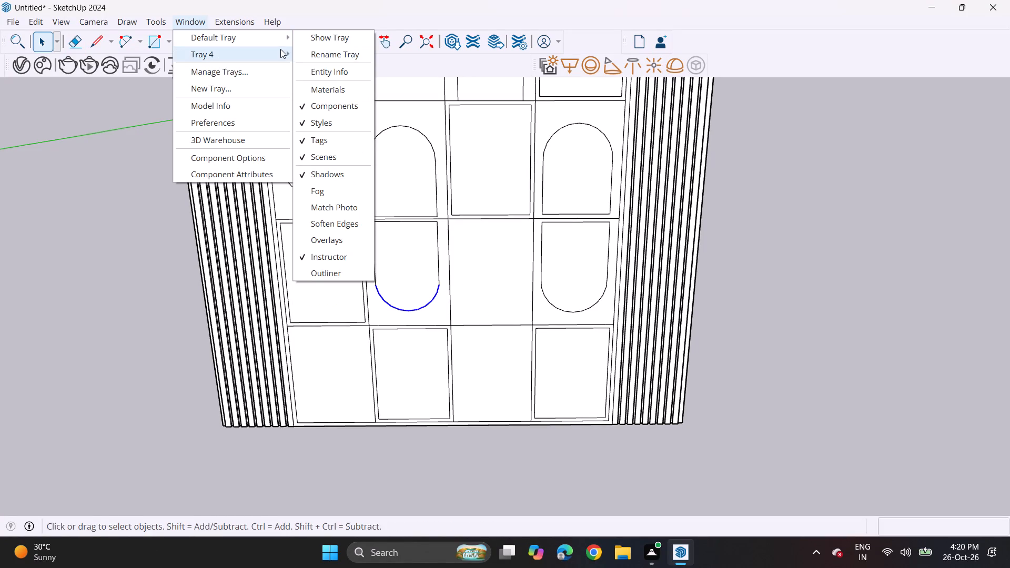
{"action": "left_click", "coordinate": [313, 53]}
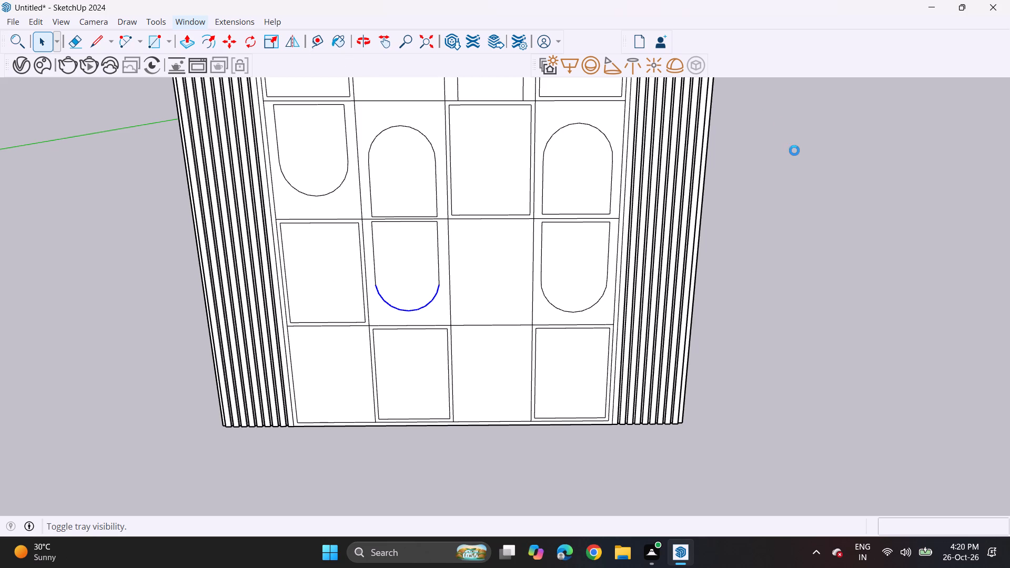
{"action": "scroll", "coordinate": [880, 277], "scroll_direction": "down", "scroll_amount": 5}
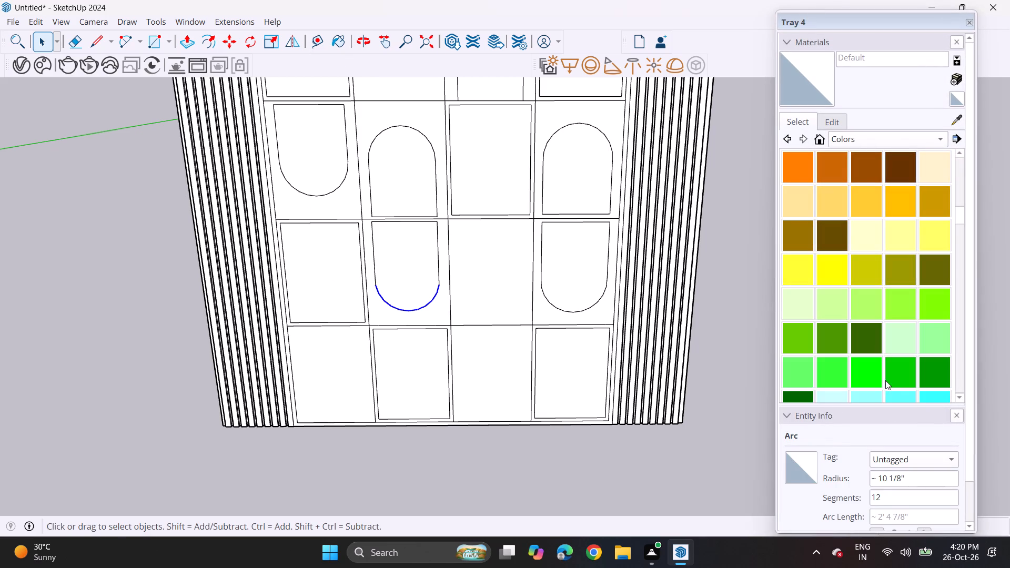
{"action": "left_click", "coordinate": [894, 501]}
{"action": "key", "text": "BackSpace"}
{"action": "key", "text": "BackSpace"}
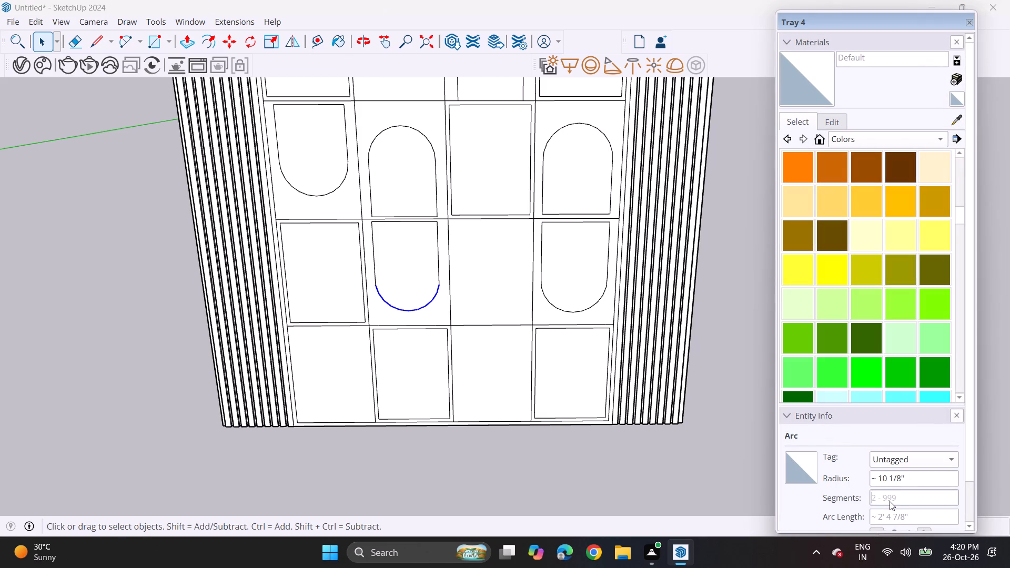
{"action": "type", "text": "60"}
{"action": "key", "text": "Return"}
{"action": "key", "text": "Return"}
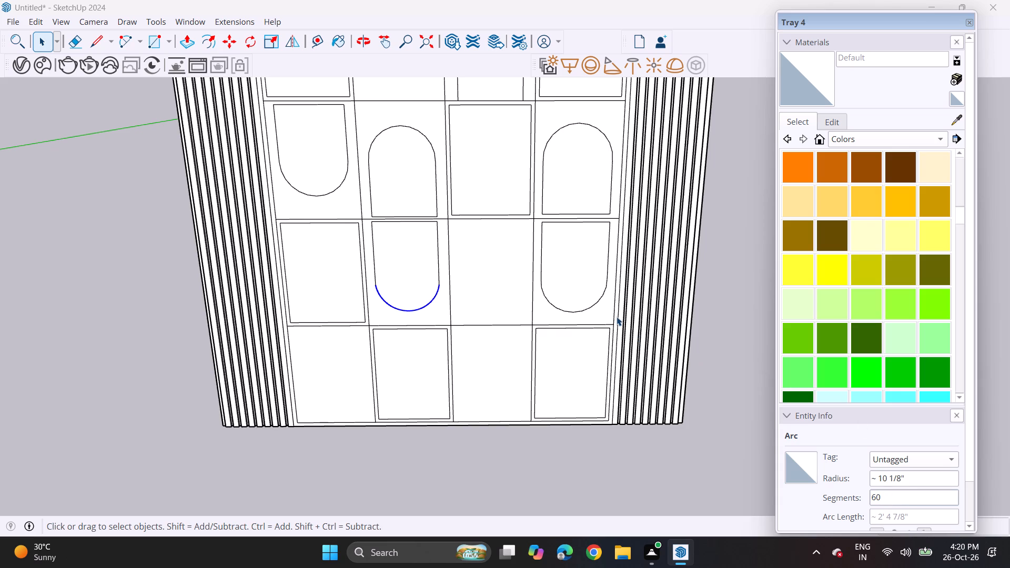
Set the row 3 column 4 shape's arc to 60 segments.
{"action": "left_click", "coordinate": [598, 299]}
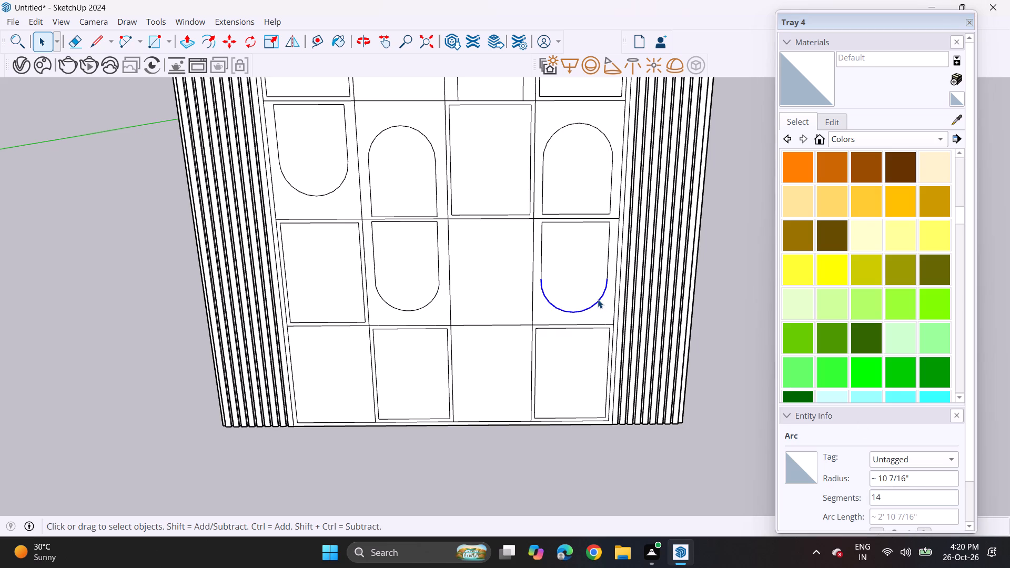
{"action": "left_click", "coordinate": [911, 495]}
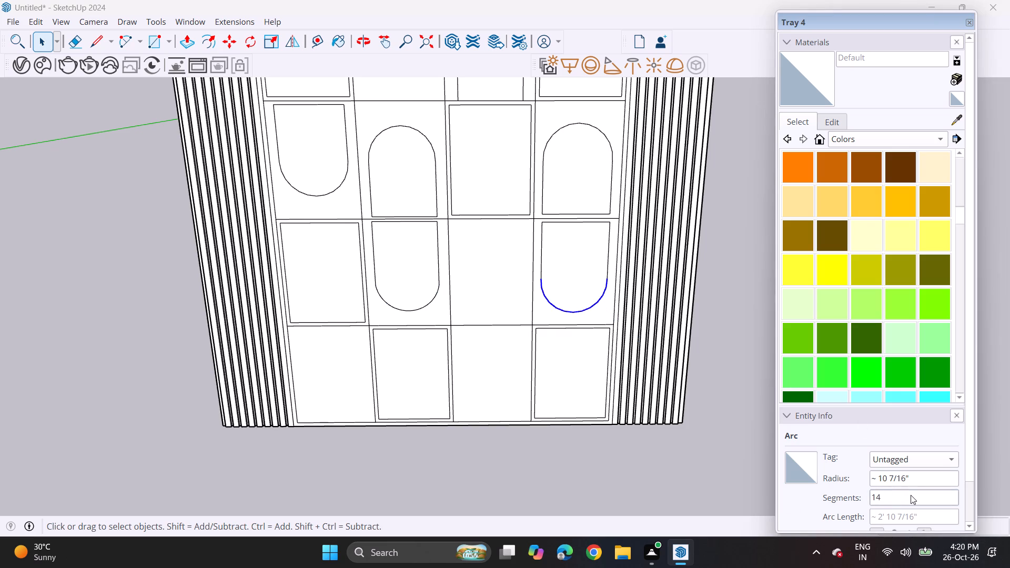
{"action": "type", "text": "60"}
{"action": "key", "text": "BackSpace"}
{"action": "key", "text": "BackSpace"}
{"action": "key", "text": "BackSpace"}
{"action": "key", "text": "BackSpace"}
{"action": "type", "text": "60"}
{"action": "key", "text": "Return"}
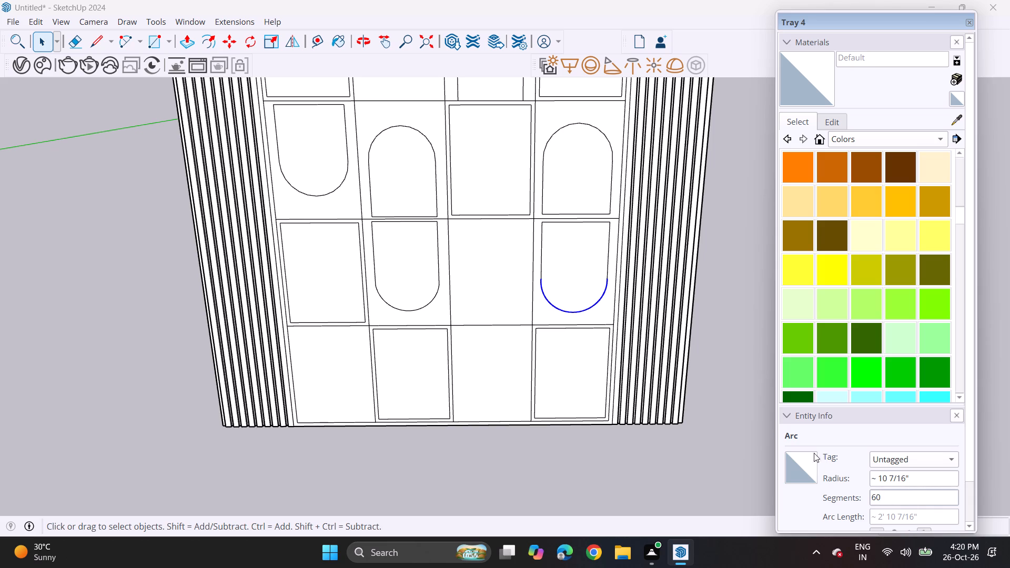
Set the arc of the round-topped shape in the row 2 column 4 cell to 60 segments.
{"action": "left_click", "coordinate": [588, 125]}
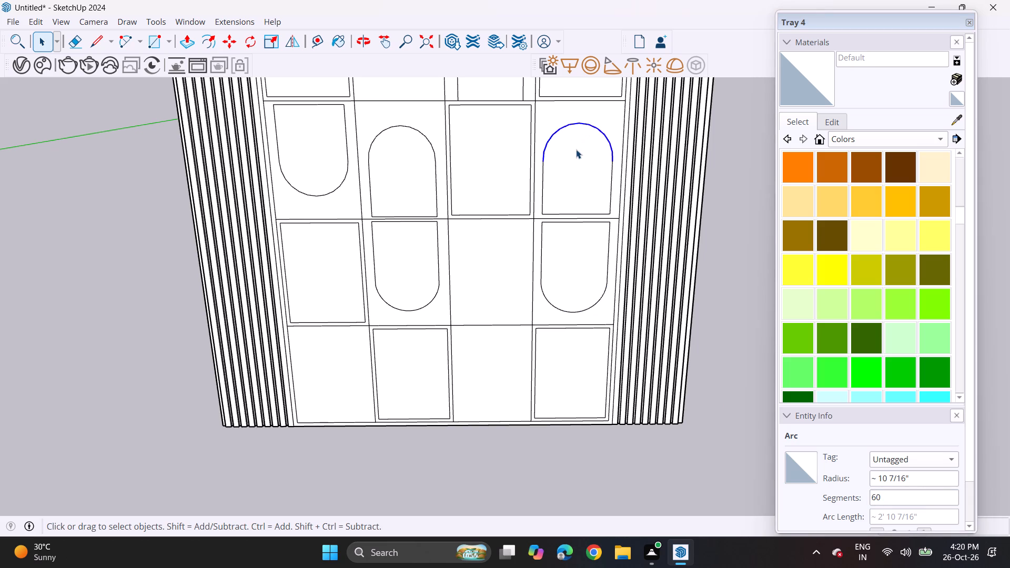
{"action": "left_click", "coordinate": [886, 494]}
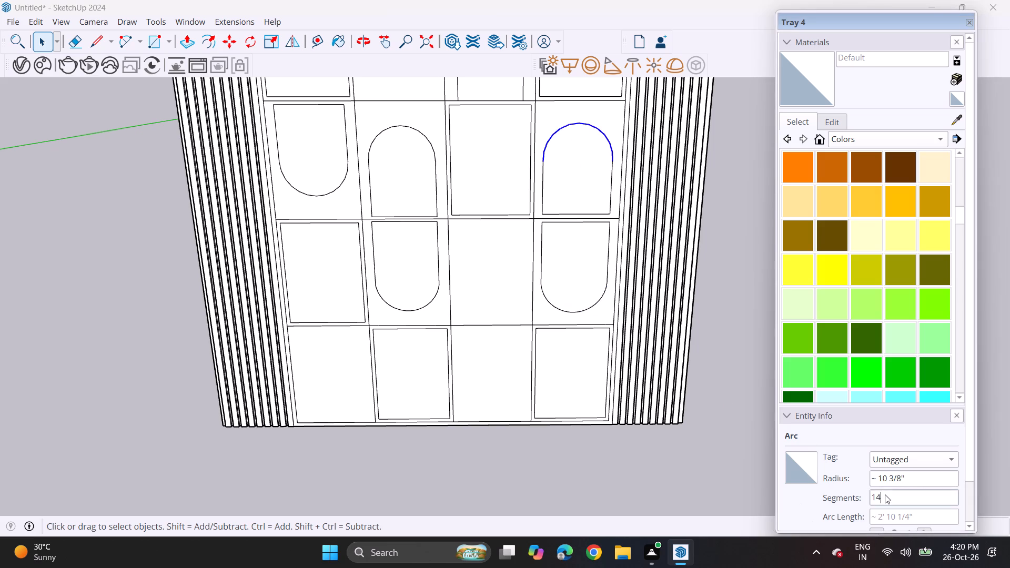
{"action": "key", "text": "BackSpace"}
{"action": "key", "text": "BackSpace"}
{"action": "key", "text": "BackSpace"}
{"action": "key", "text": "6"}
{"action": "key", "text": "0"}
{"action": "key", "text": "Return"}
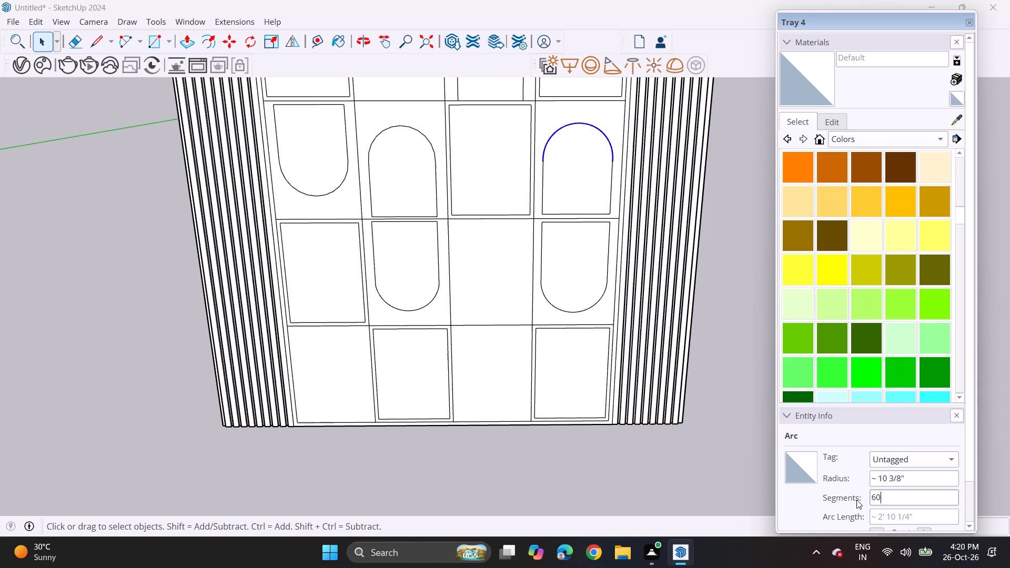
Set the arc of the round-topped shape in the row 2 column 2 cell to 60 segments.
{"action": "left_click", "coordinate": [420, 131]}
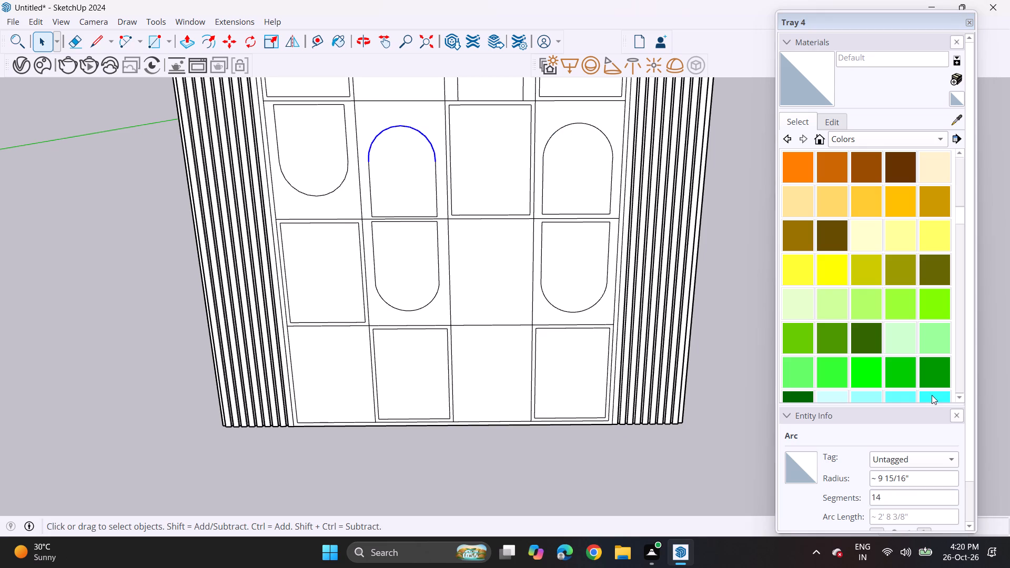
{"action": "left_click", "coordinate": [895, 498]}
{"action": "key", "text": "BackSpace"}
{"action": "key", "text": "BackSpace"}
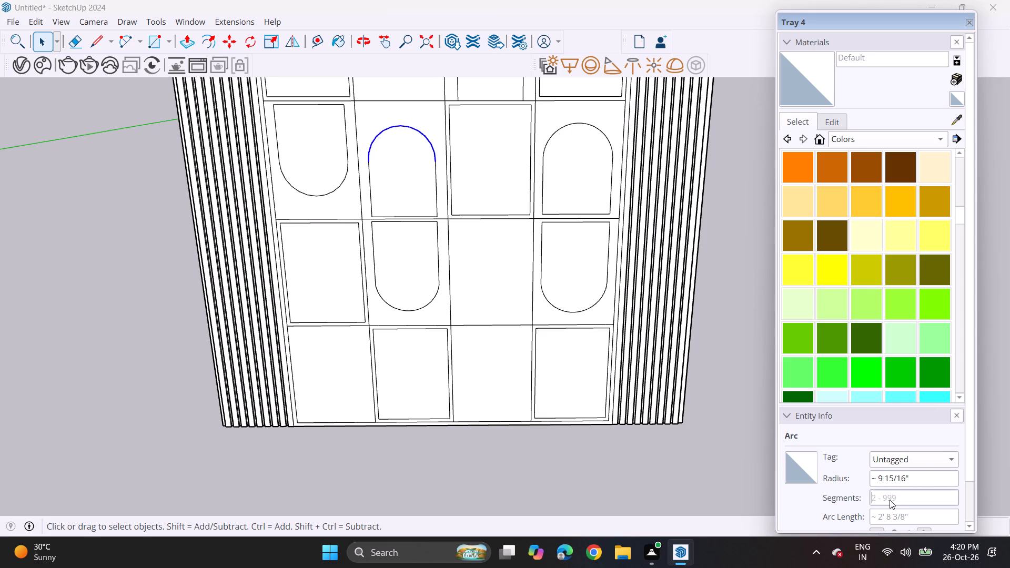
{"action": "type", "text": "60"}
{"action": "key", "text": "Return"}
Set the arc of the round-topped shape in the row 1 column 3 cell to 60 segments.
{"action": "scroll", "coordinate": [326, 191], "scroll_direction": "down", "scroll_amount": 6}
{"action": "middle_click_drag", "start_coordinate": [350, 161], "coordinate": [420, 248], "text": "shift"}
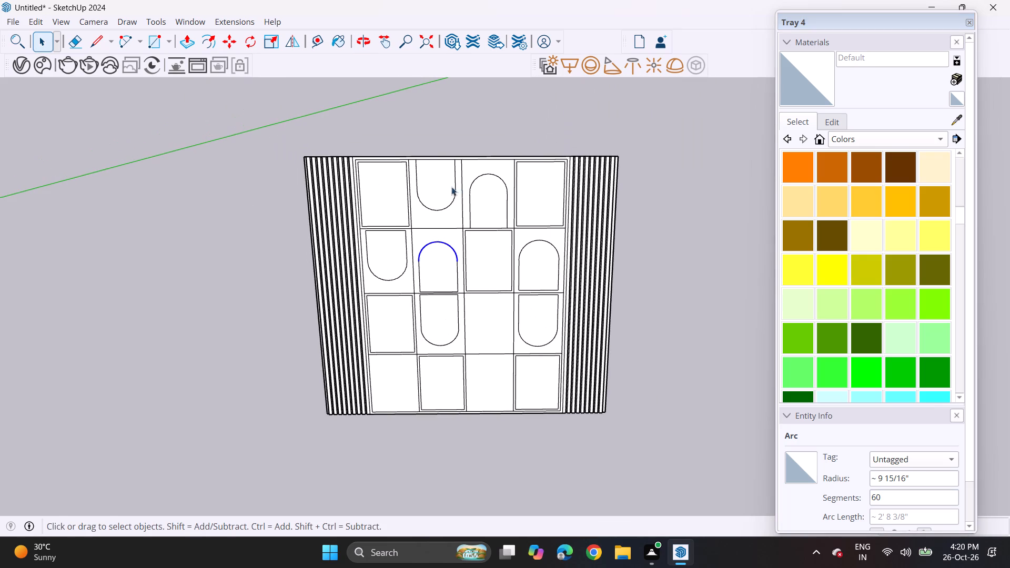
{"action": "scroll", "coordinate": [469, 182], "scroll_direction": "up", "scroll_amount": 3}
{"action": "left_click", "coordinate": [491, 170]}
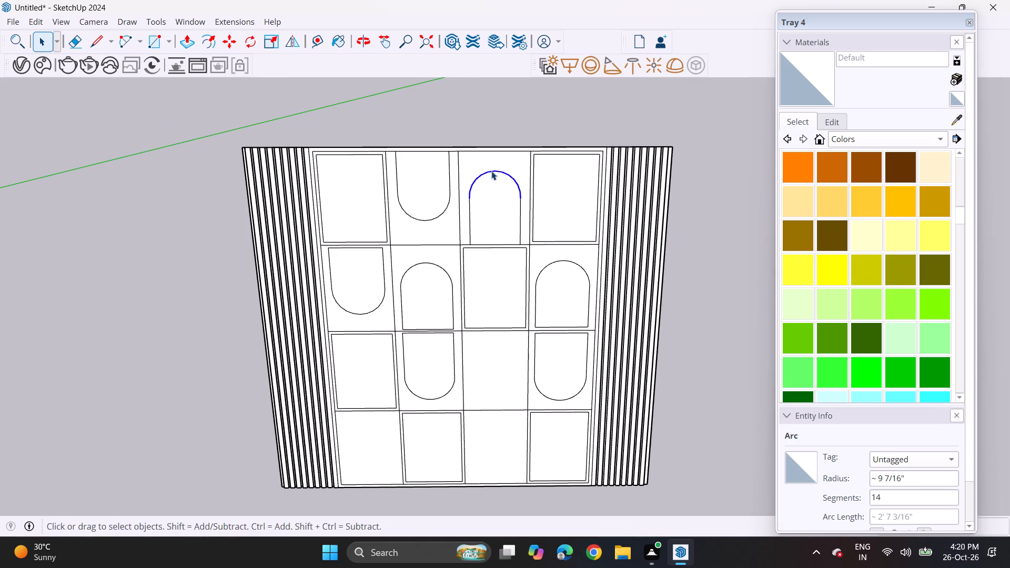
{"action": "left_click", "coordinate": [887, 492]}
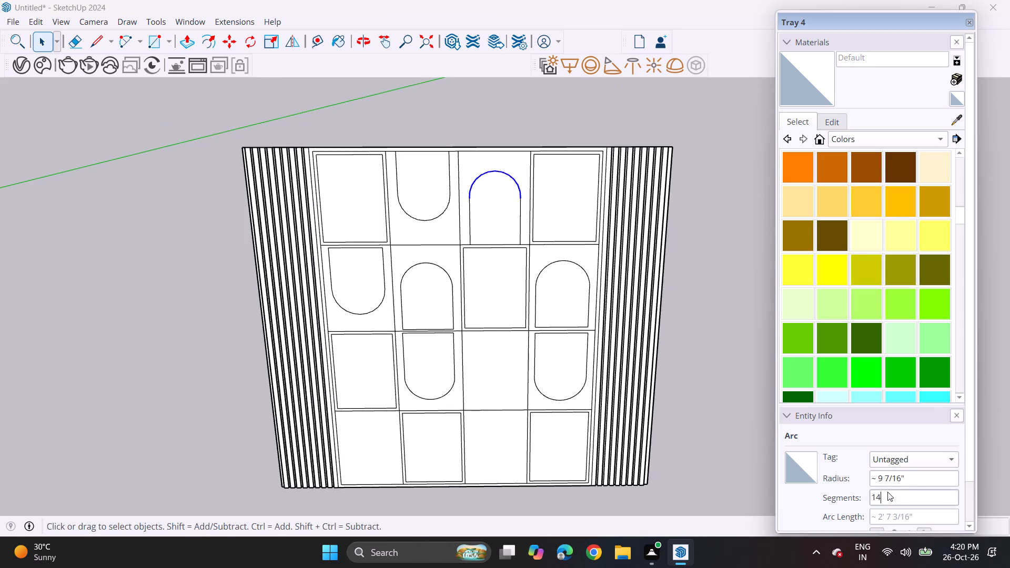
{"action": "key", "text": "BackSpace"}
{"action": "key", "text": "BackSpace"}
{"action": "key", "text": "6"}
{"action": "key", "text": "0"}
{"action": "key", "text": "Return"}
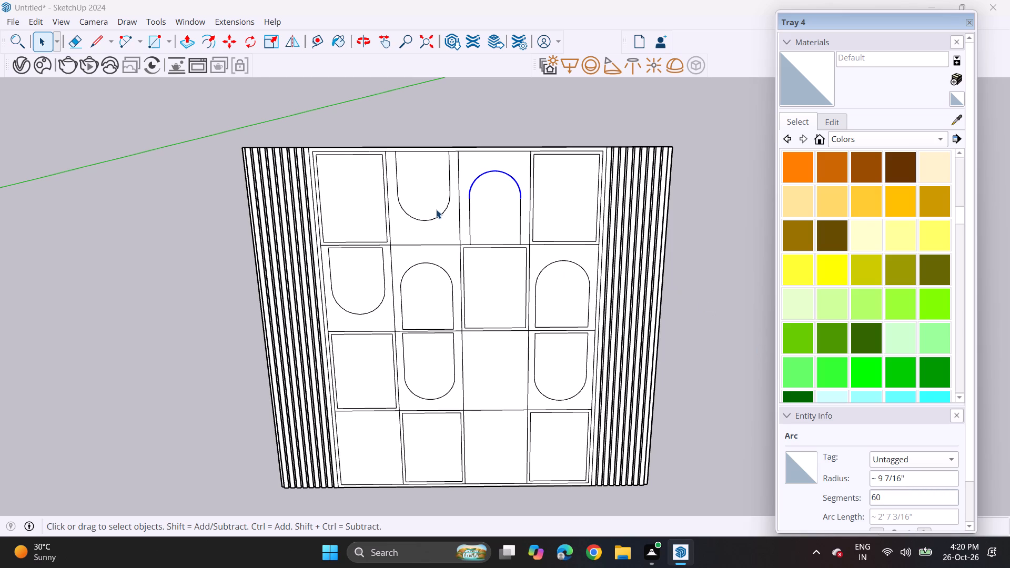
Set the arc of the round-bottomed shape in the row 1 column 2 cell to 60 segments.
{"action": "left_click", "coordinate": [440, 216]}
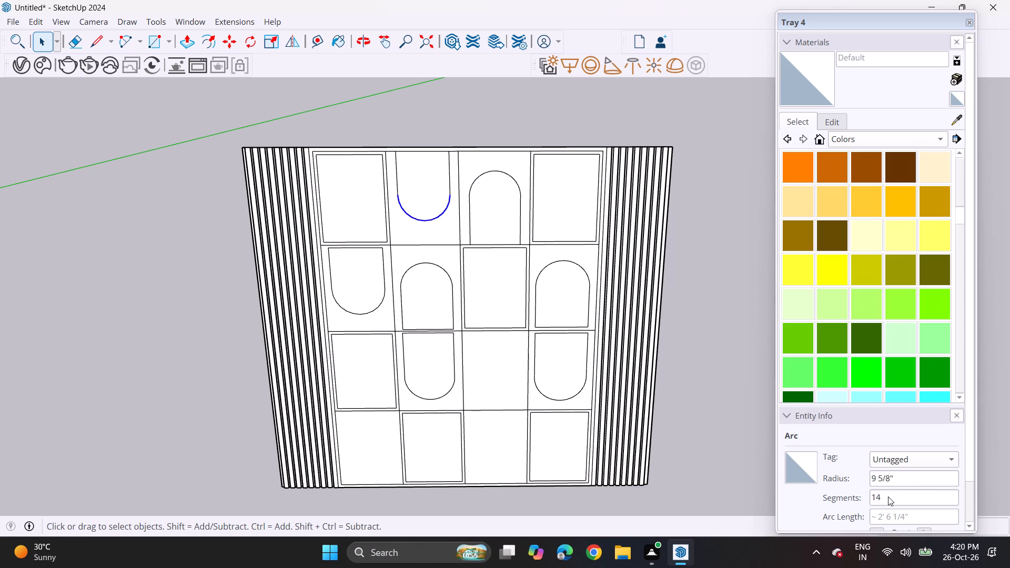
{"action": "left_click", "coordinate": [890, 496]}
{"action": "key", "text": "BackSpace"}
{"action": "key", "text": "BackSpace"}
{"action": "key", "text": "BackSpace"}
{"action": "key", "text": "6"}
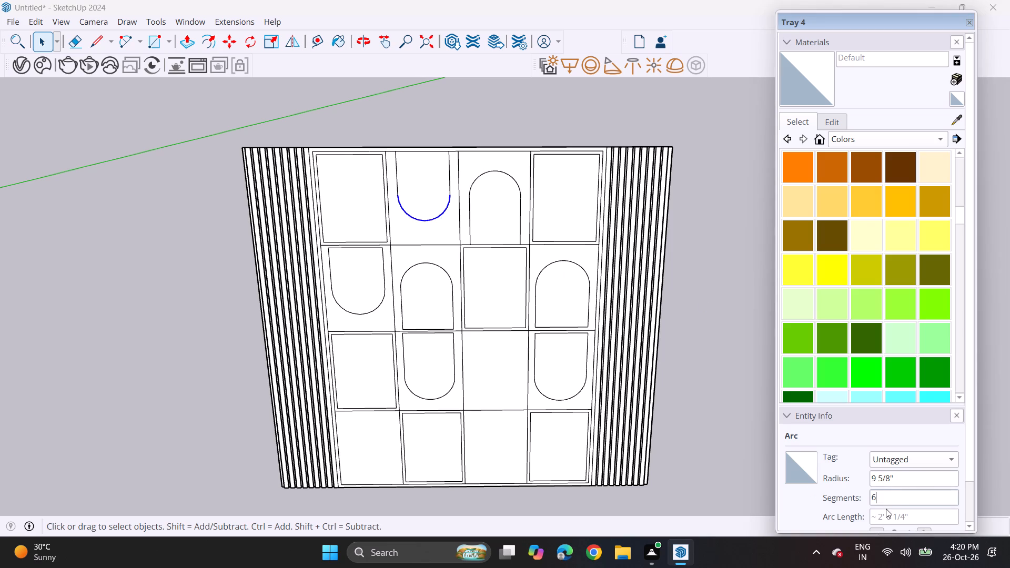
{"action": "key", "text": "0"}
{"action": "key", "text": "Return"}
Set the arc of the round-bottomed shape in the row 2 column 1 cell to 60 segments.
{"action": "scroll", "coordinate": [405, 330], "scroll_direction": "up", "scroll_amount": 1}
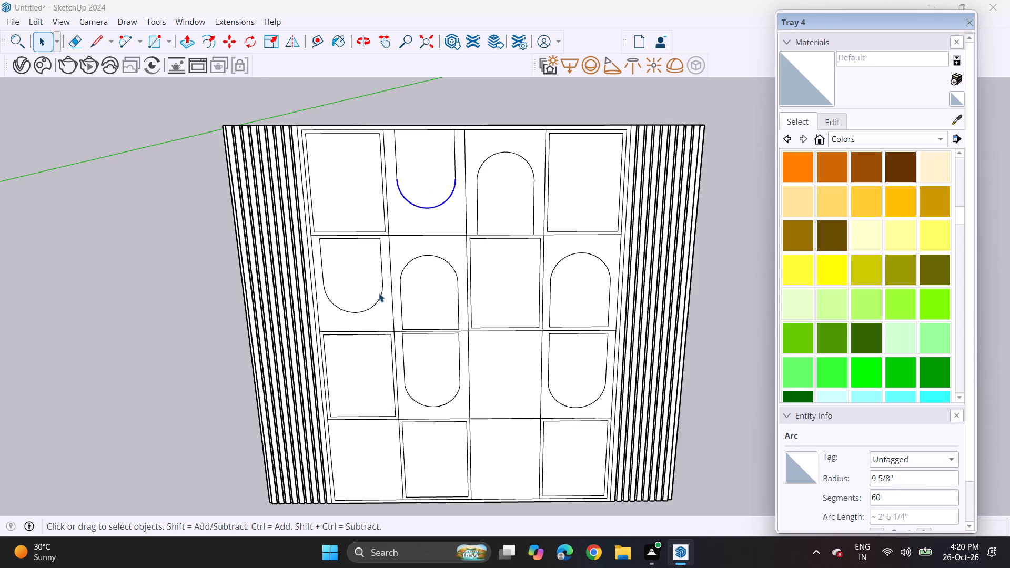
{"action": "scroll", "coordinate": [375, 300], "scroll_direction": "up", "scroll_amount": 4}
{"action": "left_click", "coordinate": [371, 308]}
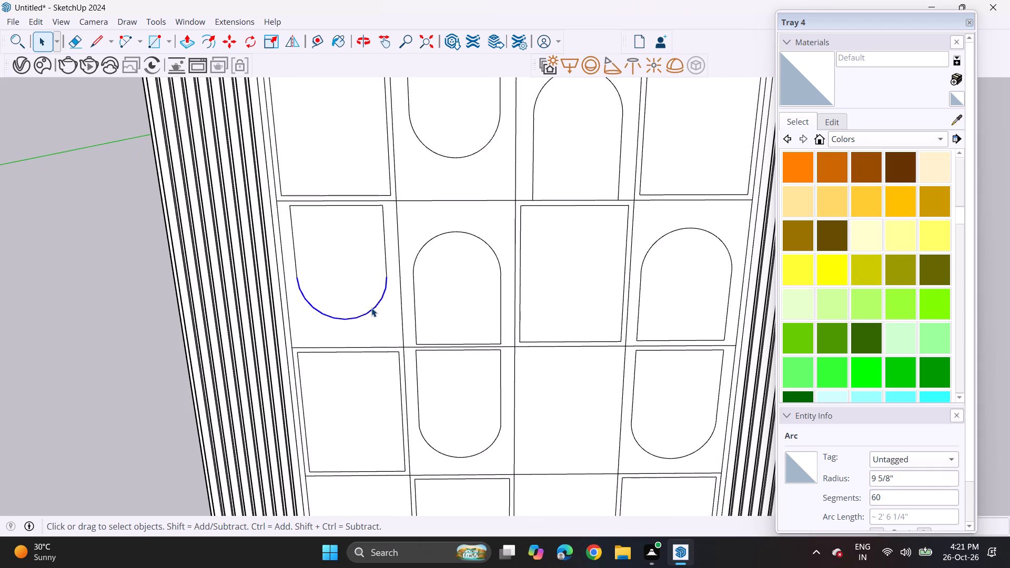
{"action": "left_click", "coordinate": [903, 491]}
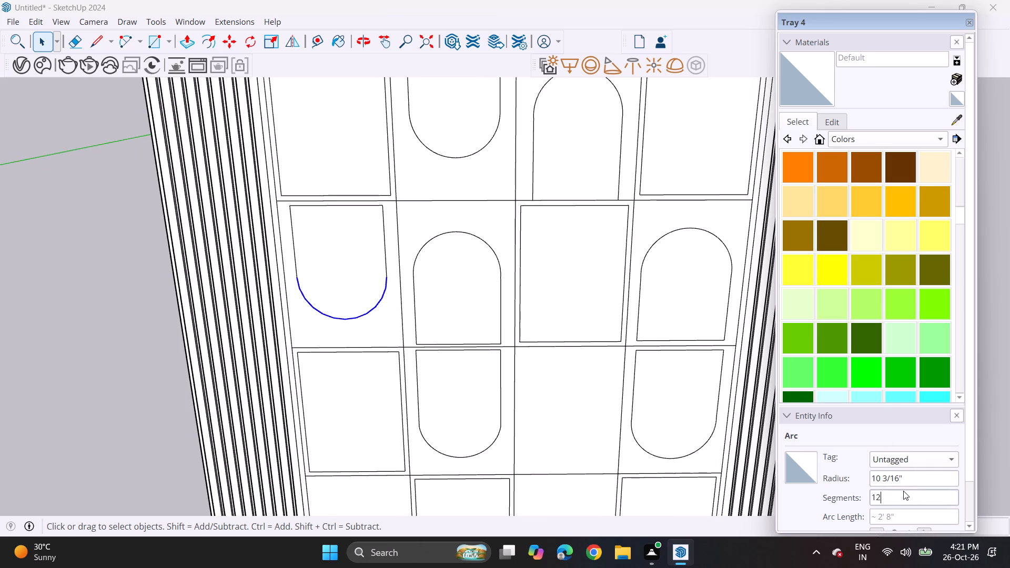
{"action": "key", "text": "BackSpace"}
{"action": "key", "text": "BackSpace"}
{"action": "key", "text": "BackSpace"}
{"action": "key", "text": "6"}
{"action": "key", "text": "0"}
{"action": "key", "text": "Return"}
{"action": "key", "text": "Return"}
Draw a rectangle in the upper part of the empty row 4 column 1 cell, inset from the cell's sides.
{"action": "scroll", "coordinate": [890, 488], "scroll_direction": "down", "scroll_amount": 6}
{"action": "scroll", "coordinate": [511, 455], "scroll_direction": "down", "scroll_amount": 5}
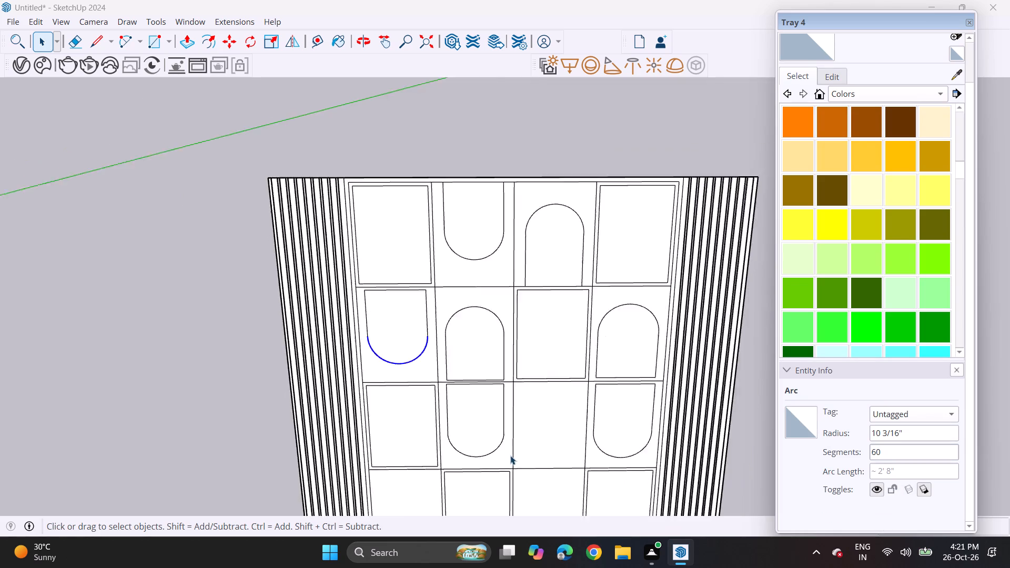
{"action": "scroll", "coordinate": [492, 393], "scroll_direction": "down", "scroll_amount": 4}
{"action": "middle_click_drag", "start_coordinate": [491, 412], "coordinate": [441, 300]}
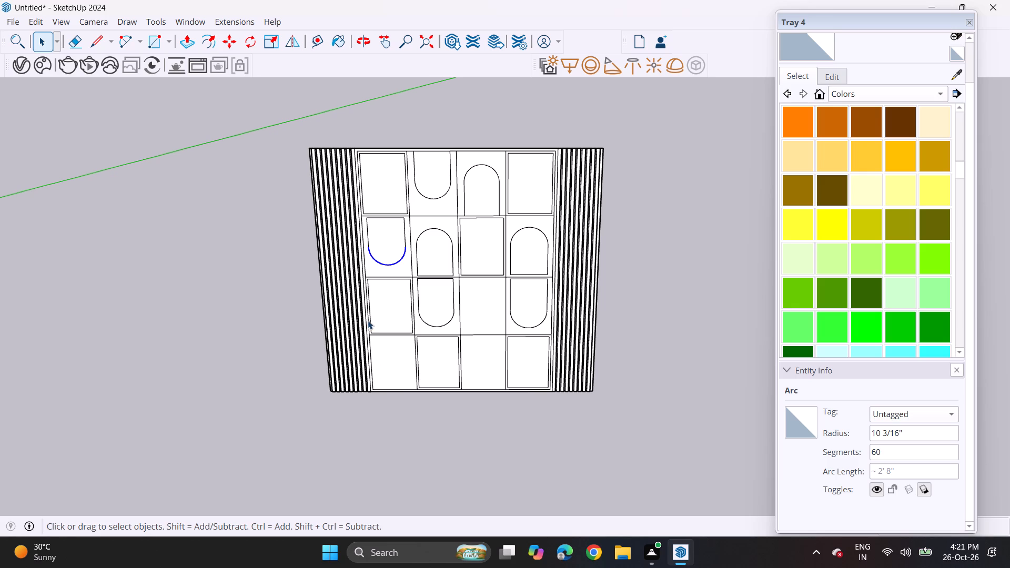
{"action": "left_click", "coordinate": [153, 37]}
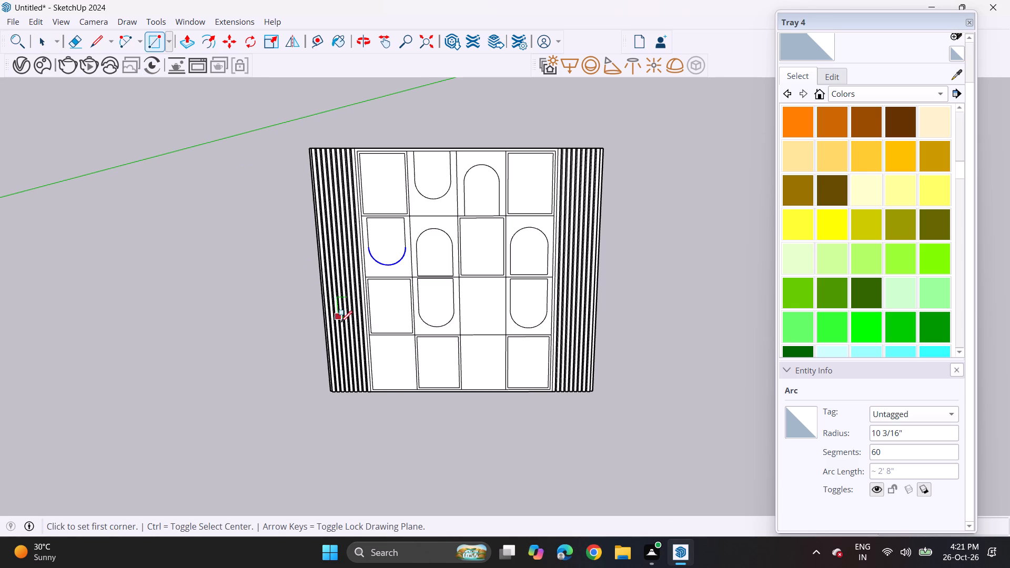
{"action": "scroll", "coordinate": [341, 322], "scroll_direction": "up", "scroll_amount": 14}
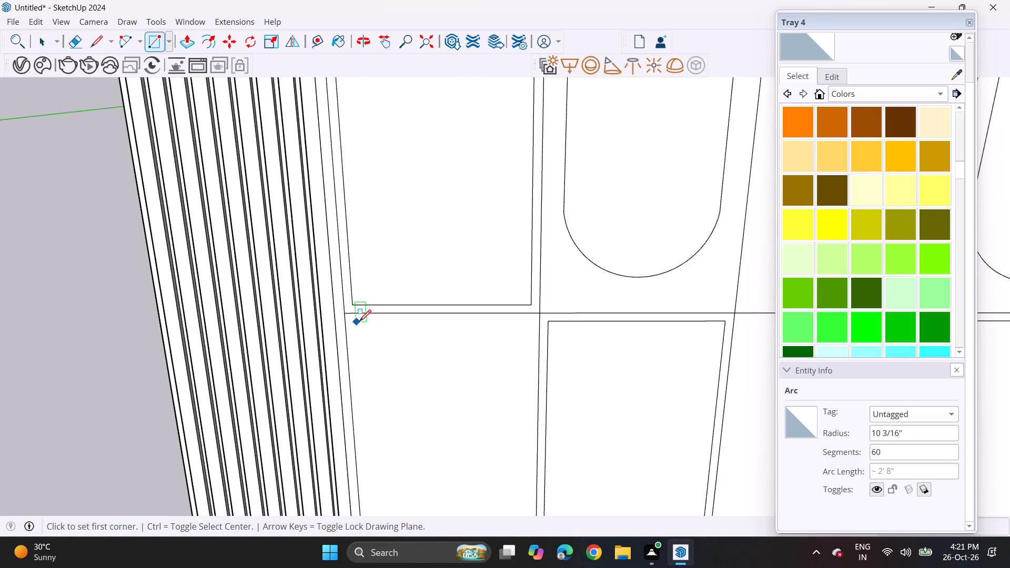
{"action": "left_click", "coordinate": [369, 320]}
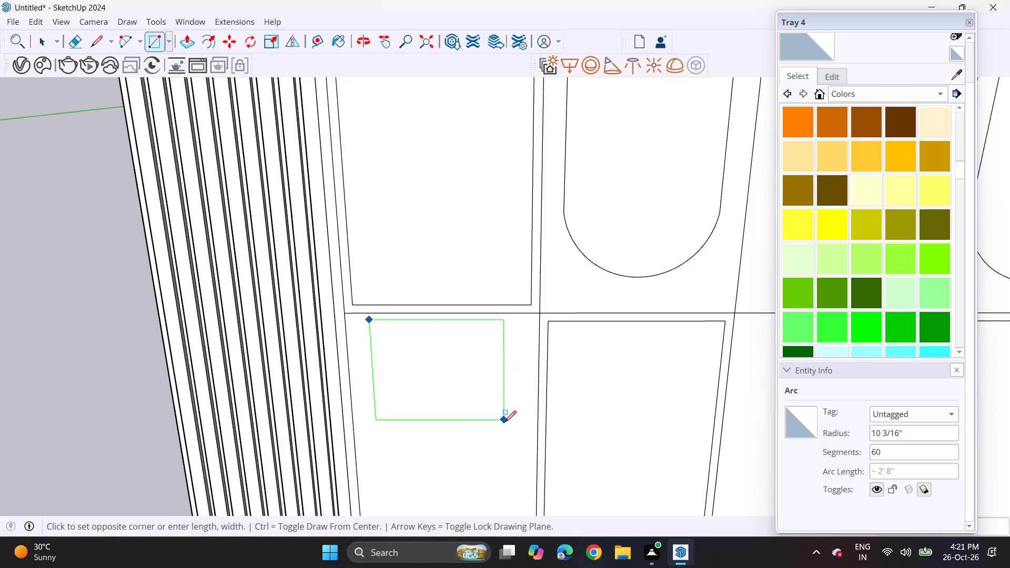
{"action": "scroll", "coordinate": [509, 447], "scroll_direction": "down", "scroll_amount": 5}
{"action": "scroll", "coordinate": [515, 433], "scroll_direction": "up", "scroll_amount": 1, "text": "shift"}
{"action": "middle_click_drag", "start_coordinate": [516, 428], "coordinate": [513, 364], "text": "shift"}
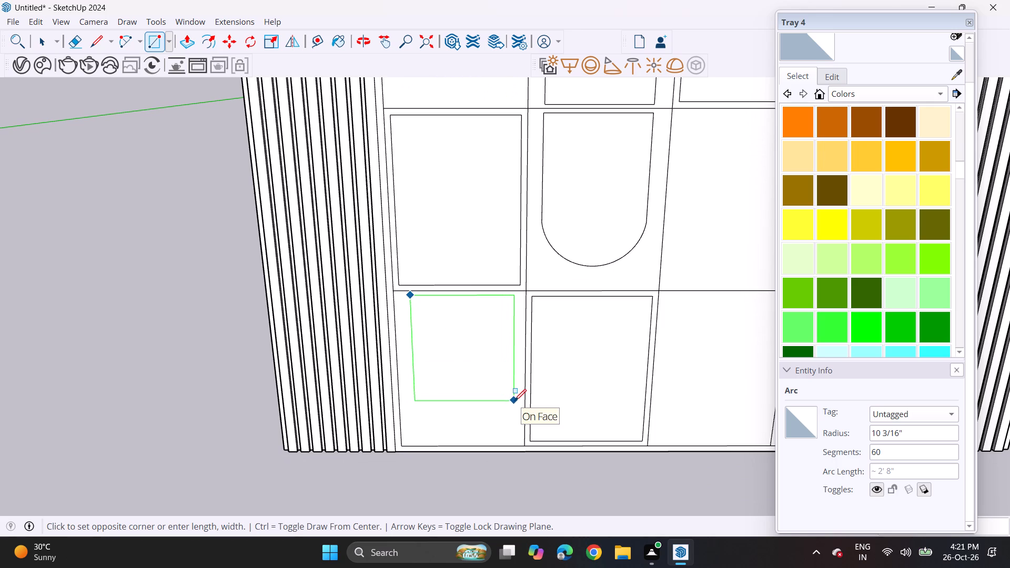
{"action": "left_click", "coordinate": [508, 395]}
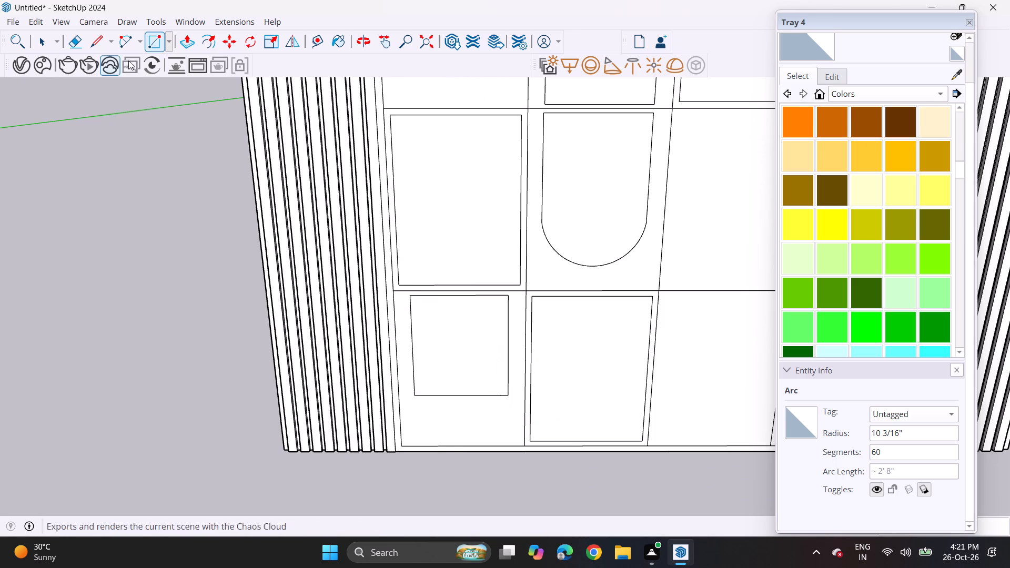
Draw a two-point arc between the row 4 column 1 rectangle's sides, just above its lower edge, bulging downward past that edge.
{"action": "left_click", "coordinate": [124, 43]}
{"action": "left_click", "coordinate": [414, 372]}
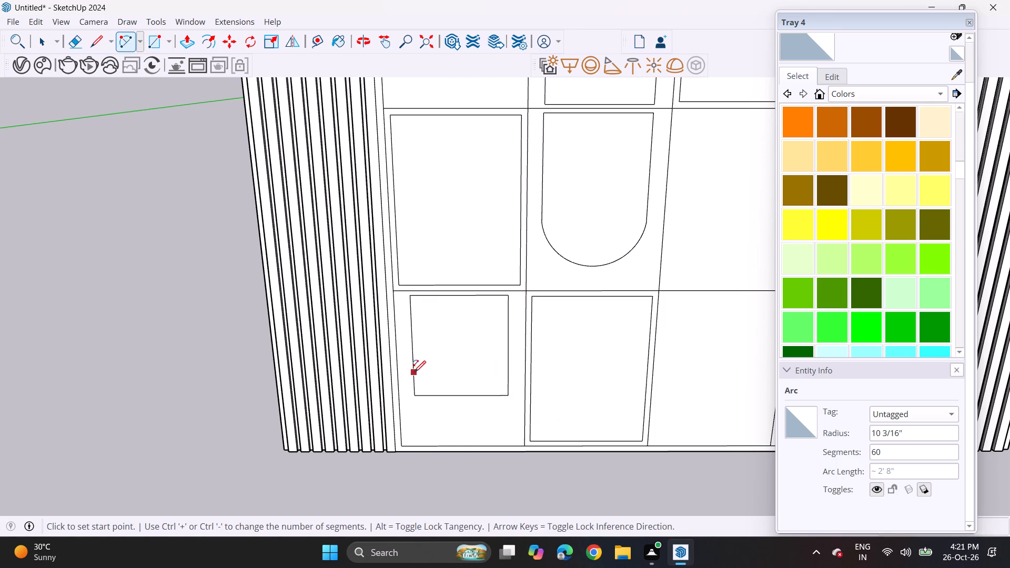
{"action": "left_click", "coordinate": [510, 374]}
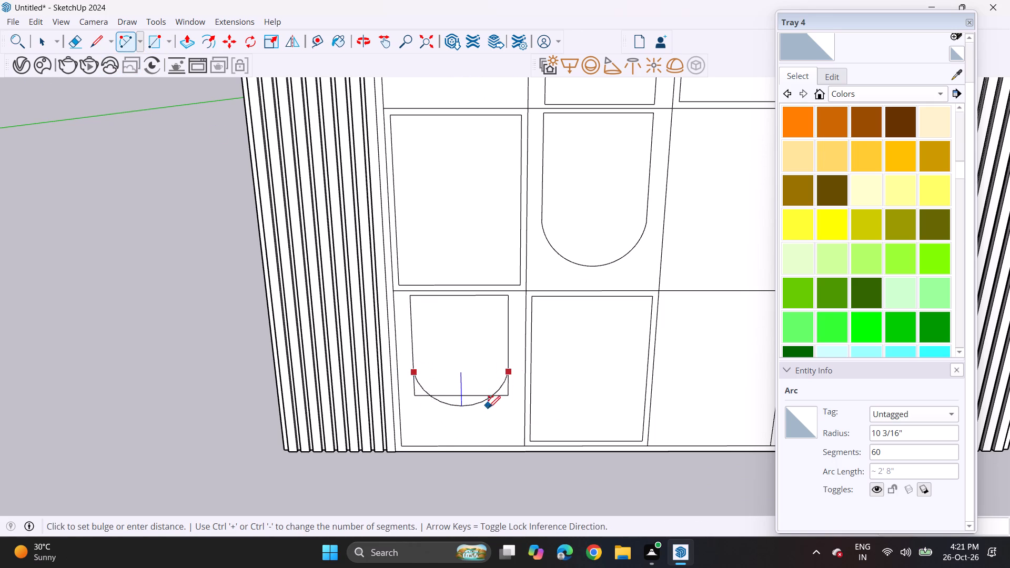
{"action": "left_click", "coordinate": [483, 420]}
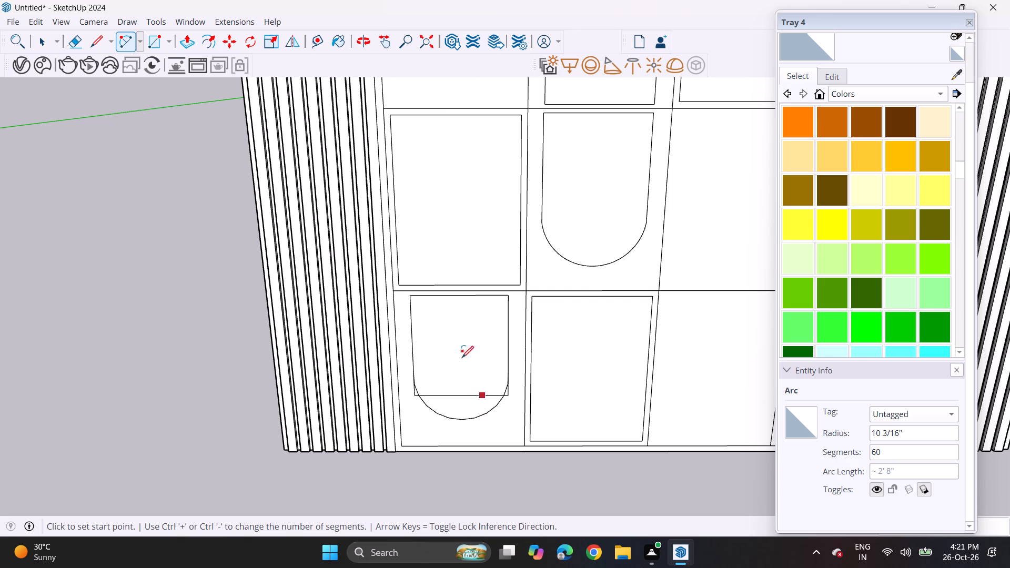
Erase the rectangle's lower edge and both leftover corner pieces from the round-bottomed shape in the row 4 column 1 cell.
{"action": "left_click", "coordinate": [70, 43]}
{"action": "scroll", "coordinate": [411, 387], "scroll_direction": "up", "scroll_amount": 9}
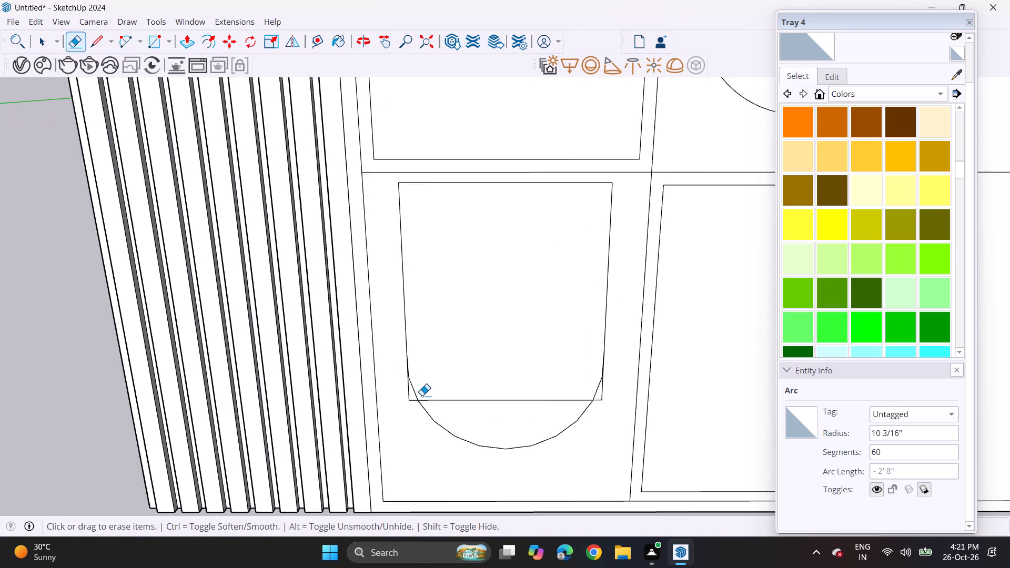
{"action": "left_click_drag", "start_coordinate": [408, 391], "coordinate": [412, 406]}
{"action": "left_click", "coordinate": [406, 400]}
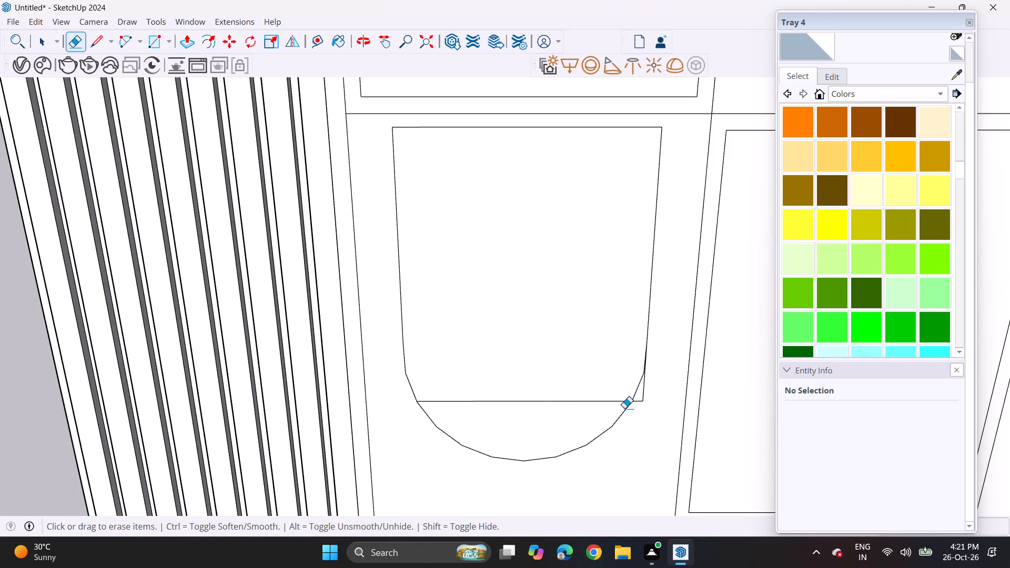
{"action": "left_click", "coordinate": [644, 403]}
{"action": "left_click_drag", "start_coordinate": [647, 394], "coordinate": [644, 400]}
{"action": "left_click", "coordinate": [644, 400]}
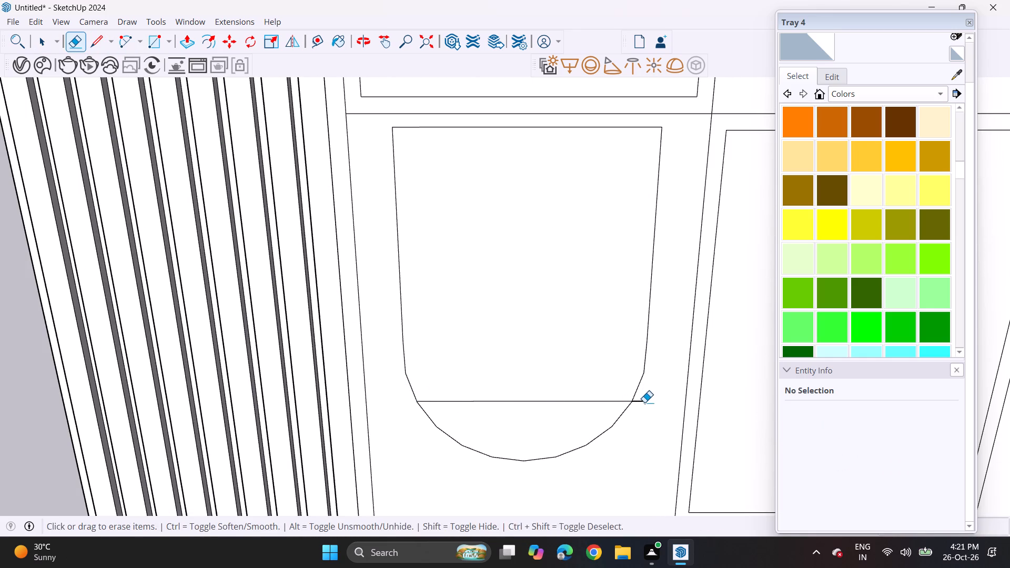
{"action": "left_click_drag", "start_coordinate": [519, 423], "coordinate": [517, 398]}
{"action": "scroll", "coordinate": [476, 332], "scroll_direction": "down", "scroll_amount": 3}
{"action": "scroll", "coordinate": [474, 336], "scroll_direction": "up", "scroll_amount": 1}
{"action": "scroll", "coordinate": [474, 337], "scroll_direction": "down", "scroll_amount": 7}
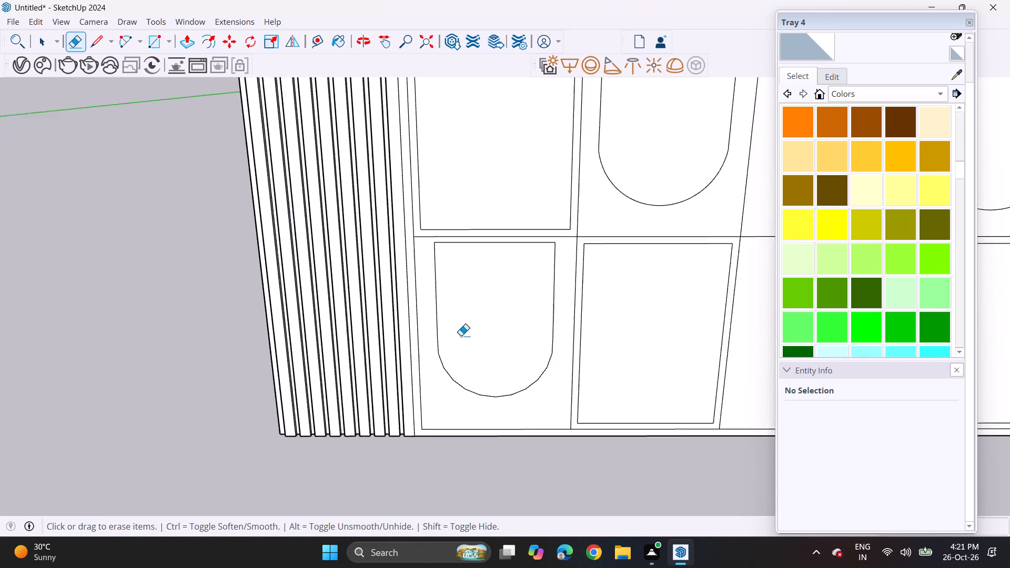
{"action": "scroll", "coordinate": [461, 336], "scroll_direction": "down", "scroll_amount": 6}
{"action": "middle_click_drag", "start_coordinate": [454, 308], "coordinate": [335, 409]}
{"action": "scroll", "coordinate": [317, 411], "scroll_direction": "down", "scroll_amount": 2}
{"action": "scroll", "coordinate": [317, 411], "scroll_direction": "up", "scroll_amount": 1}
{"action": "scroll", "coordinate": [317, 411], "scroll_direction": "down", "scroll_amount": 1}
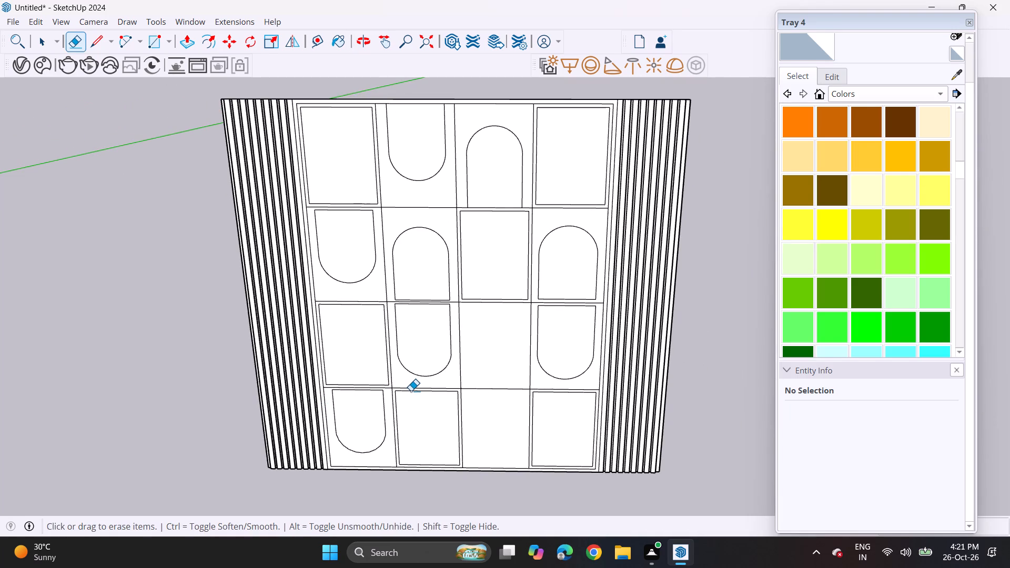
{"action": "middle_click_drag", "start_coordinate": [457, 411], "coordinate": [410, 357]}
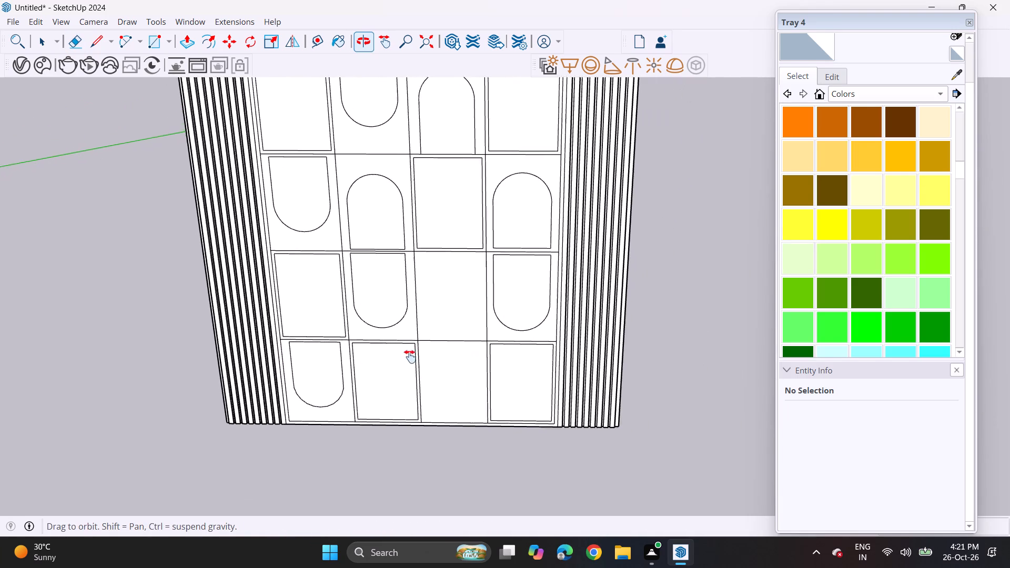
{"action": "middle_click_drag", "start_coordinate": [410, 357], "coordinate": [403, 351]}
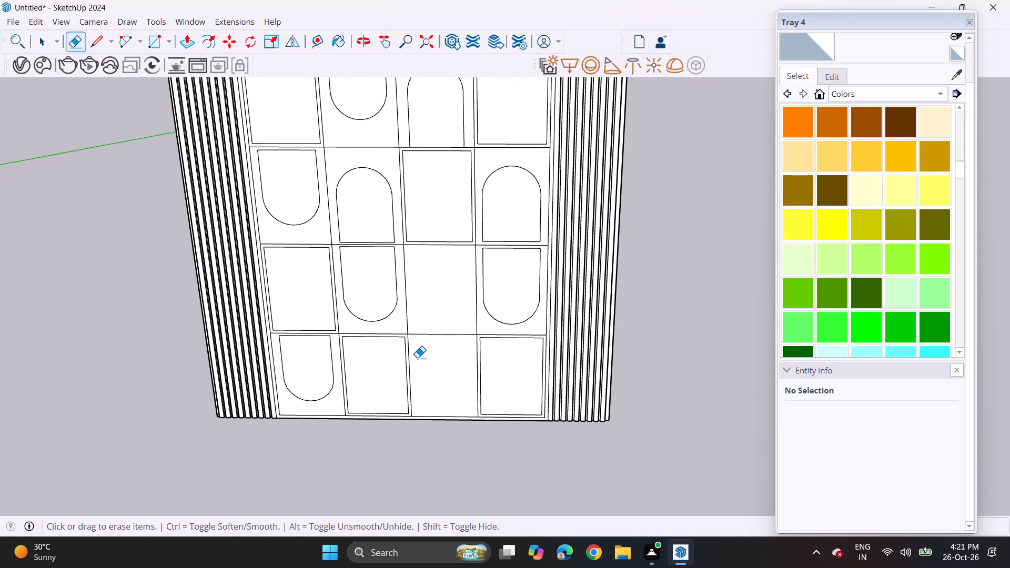
Draw inset rectangles in the lower part of the row 3 column 3 cell and the upper part of the row 4 column 3 cell.
{"action": "left_click", "coordinate": [153, 44]}
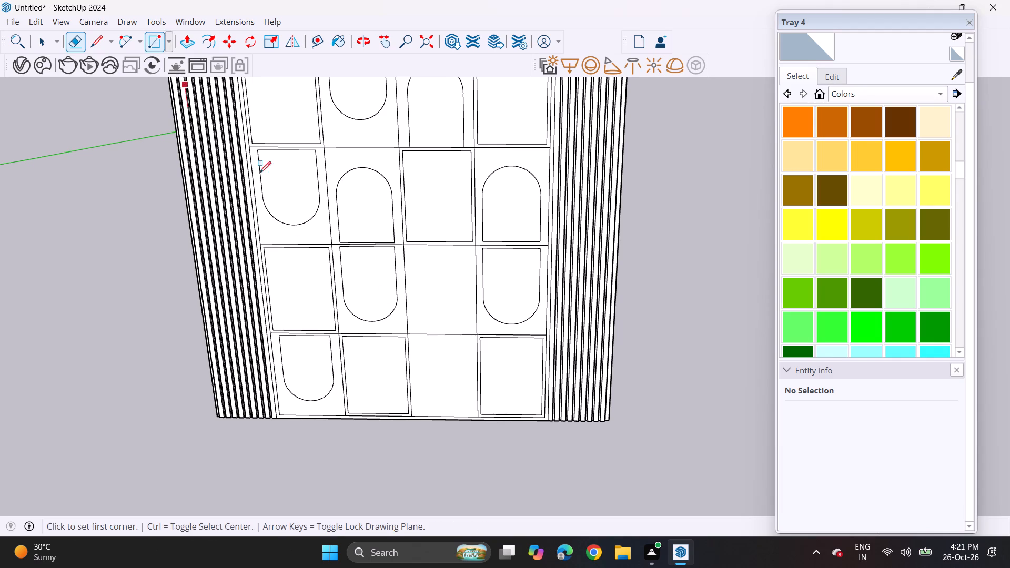
{"action": "scroll", "coordinate": [470, 383], "scroll_direction": "up", "scroll_amount": 3}
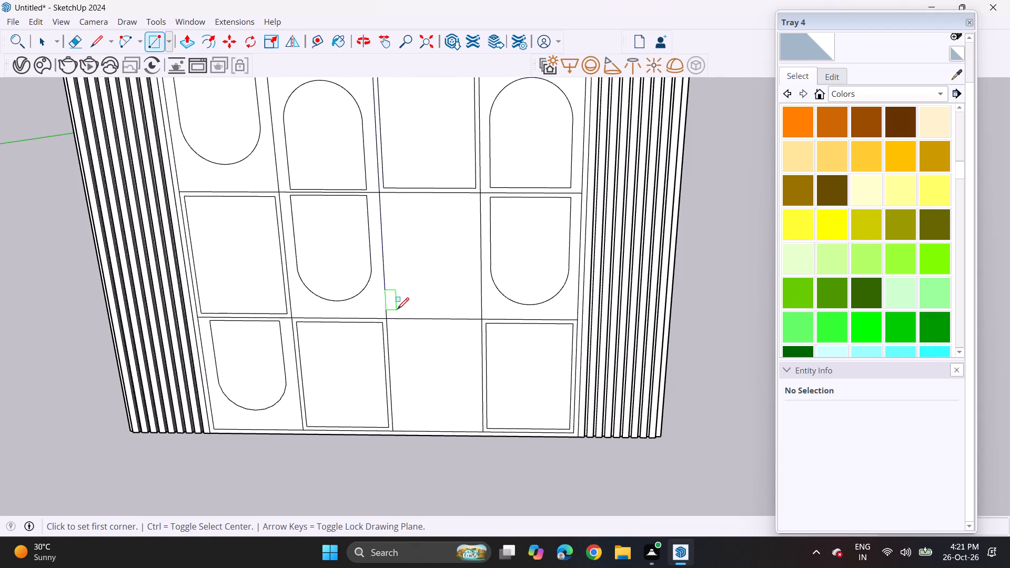
{"action": "scroll", "coordinate": [396, 318], "scroll_direction": "up", "scroll_amount": 5}
{"action": "left_click", "coordinate": [410, 314]}
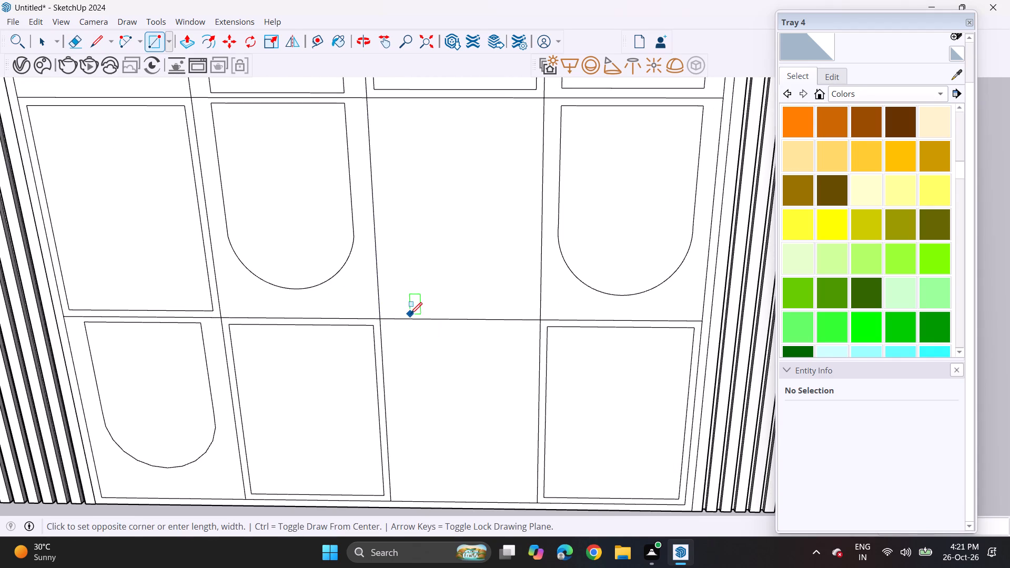
{"action": "left_click", "coordinate": [399, 313]}
{"action": "left_click", "coordinate": [395, 309]}
{"action": "key", "text": "grave"}
{"action": "key", "text": "Escape"}
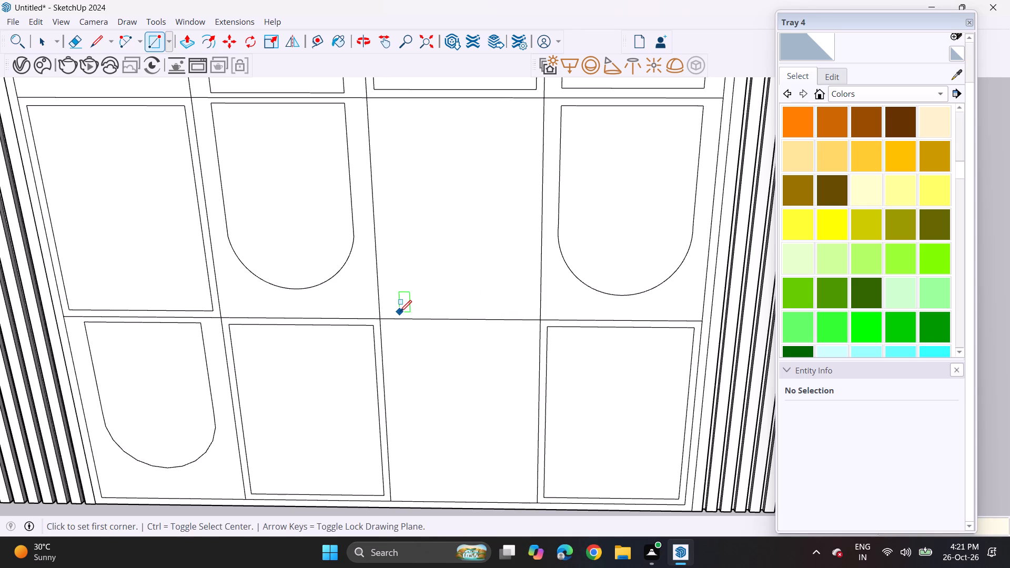
{"action": "left_click", "coordinate": [400, 312]}
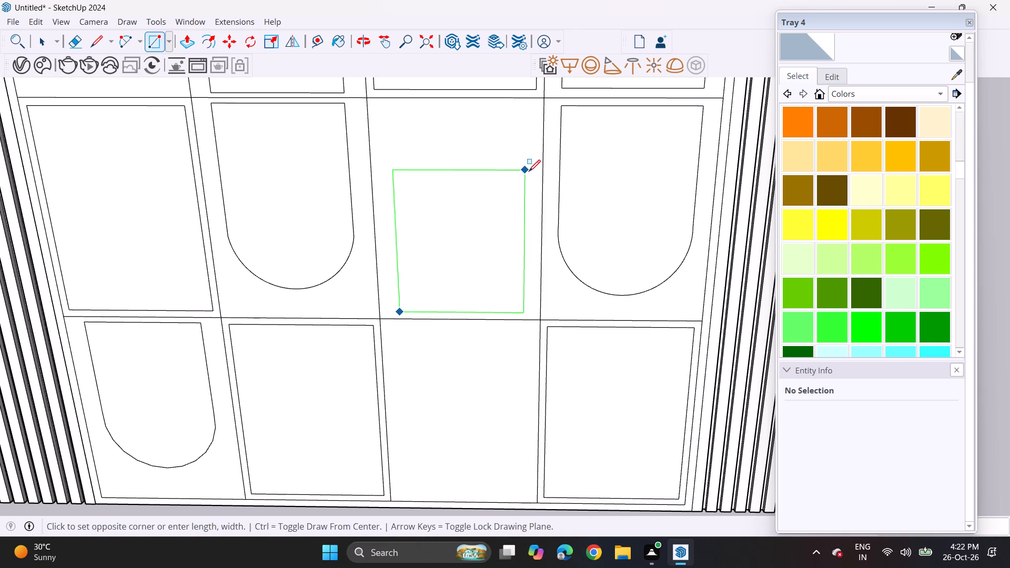
{"action": "left_click", "coordinate": [530, 171]}
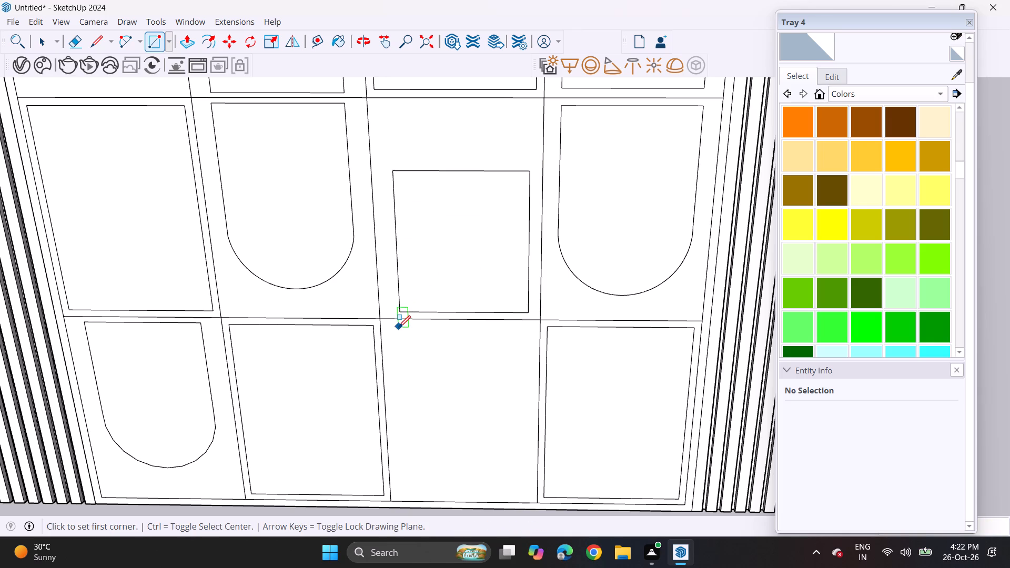
{"action": "left_click", "coordinate": [400, 324]}
{"action": "left_click", "coordinate": [528, 458]}
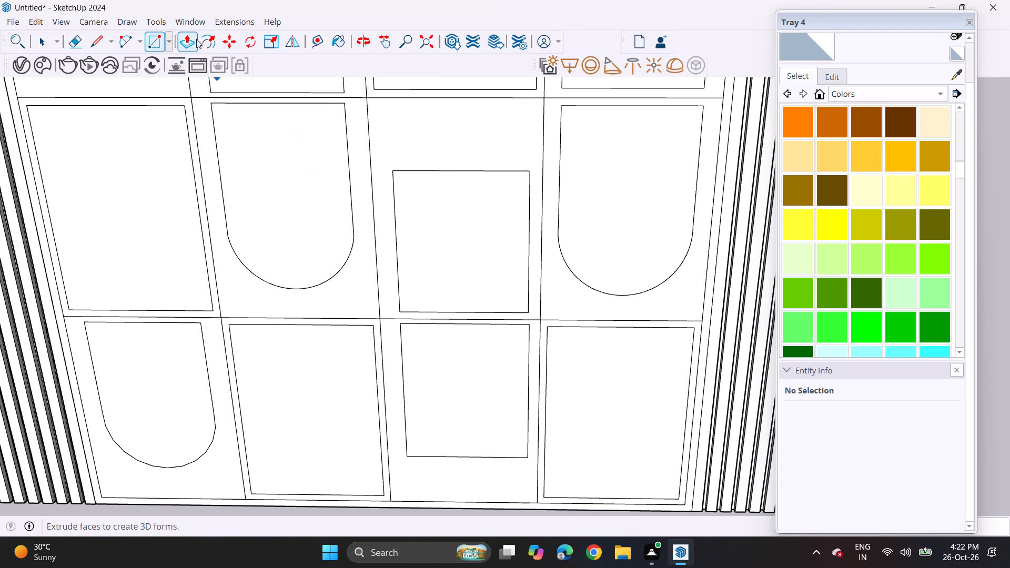
Draw two-point arcs between the new rectangles' sides, bulging above the row 3 column 3 top edge and below the row 4 column 3 lower edge.
{"action": "left_click", "coordinate": [123, 40]}
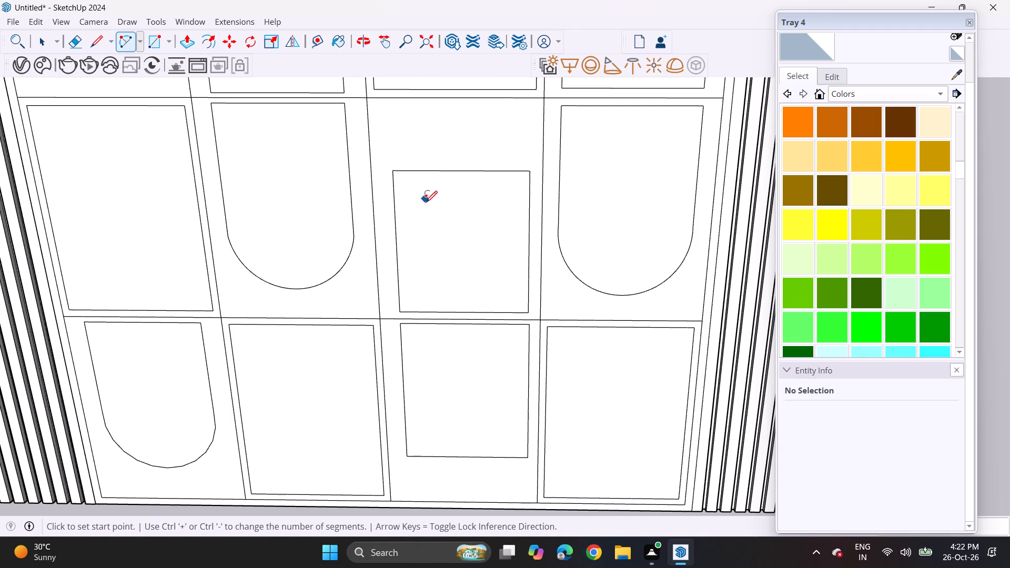
{"action": "left_click", "coordinate": [393, 213]}
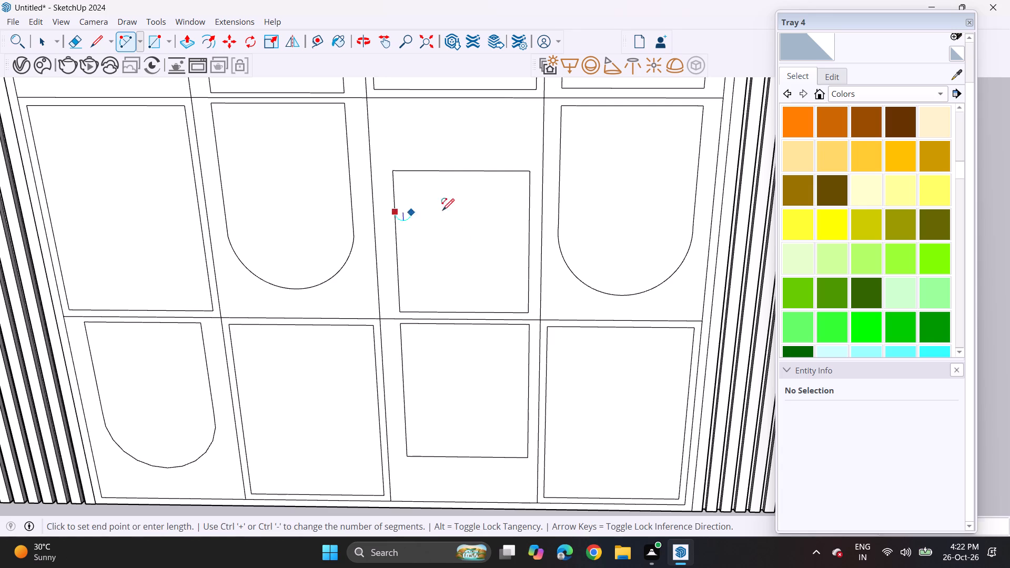
{"action": "left_click", "coordinate": [528, 212]}
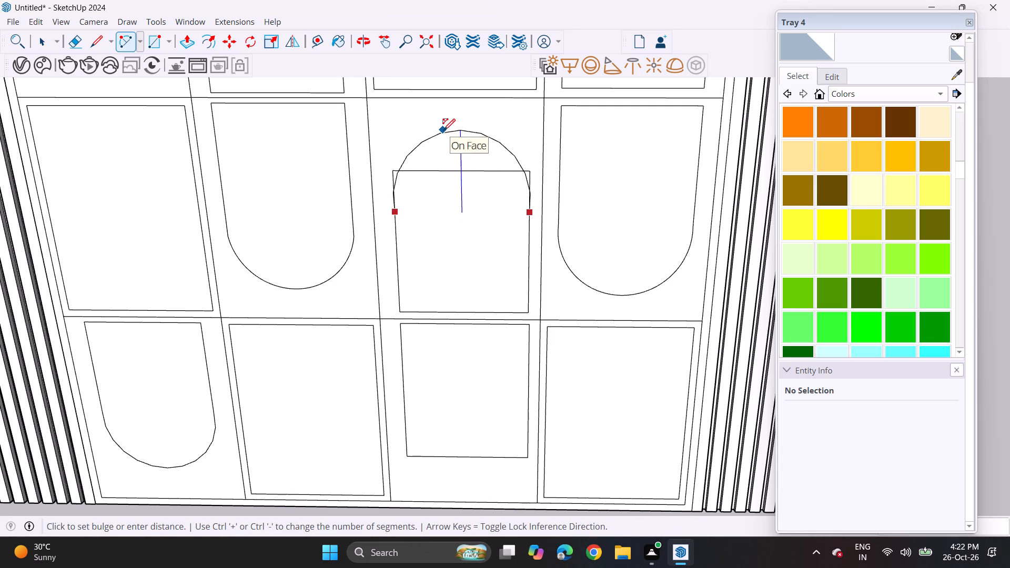
{"action": "left_click", "coordinate": [450, 137]}
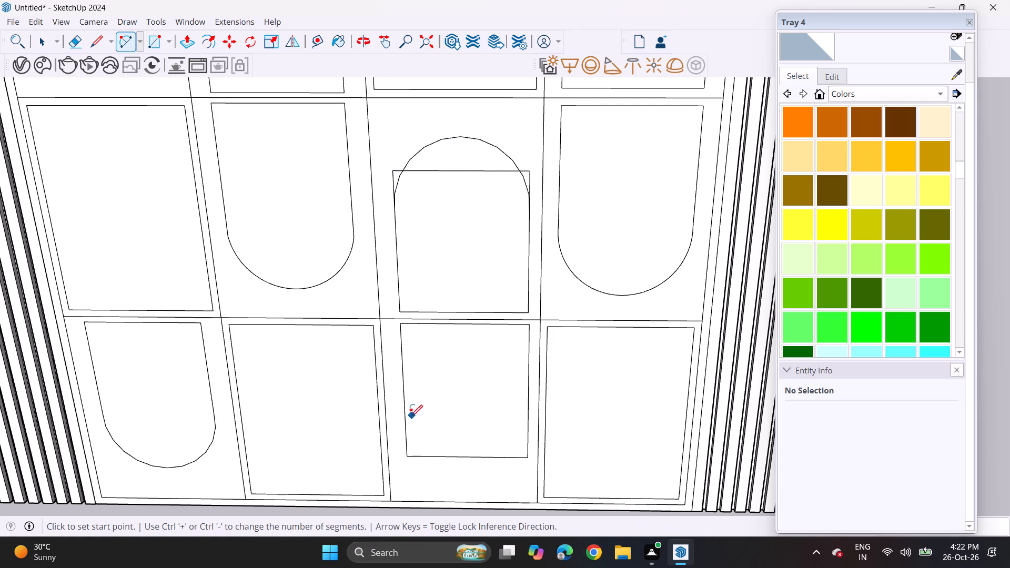
{"action": "left_click", "coordinate": [405, 421]}
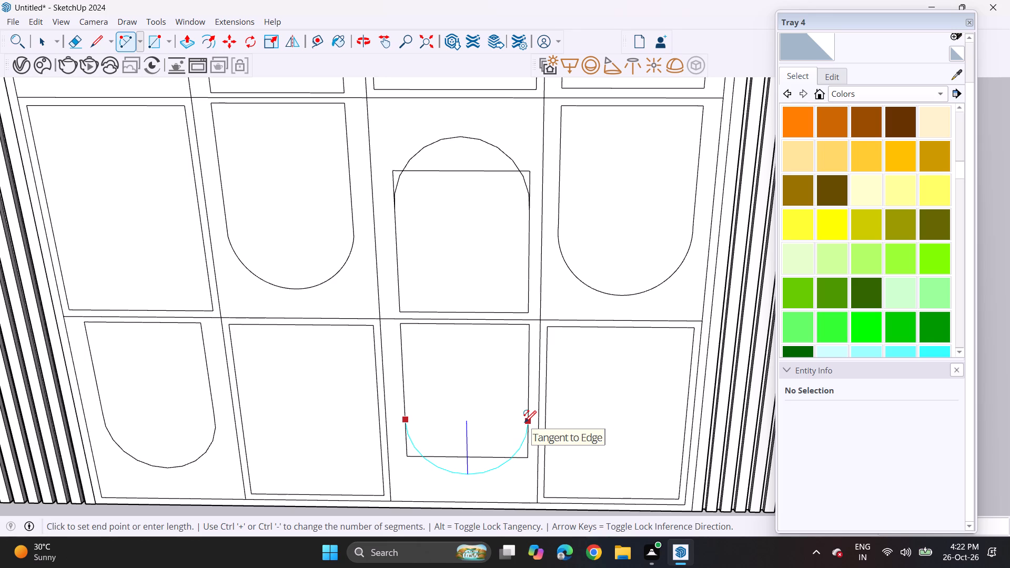
{"action": "left_click", "coordinate": [524, 422]}
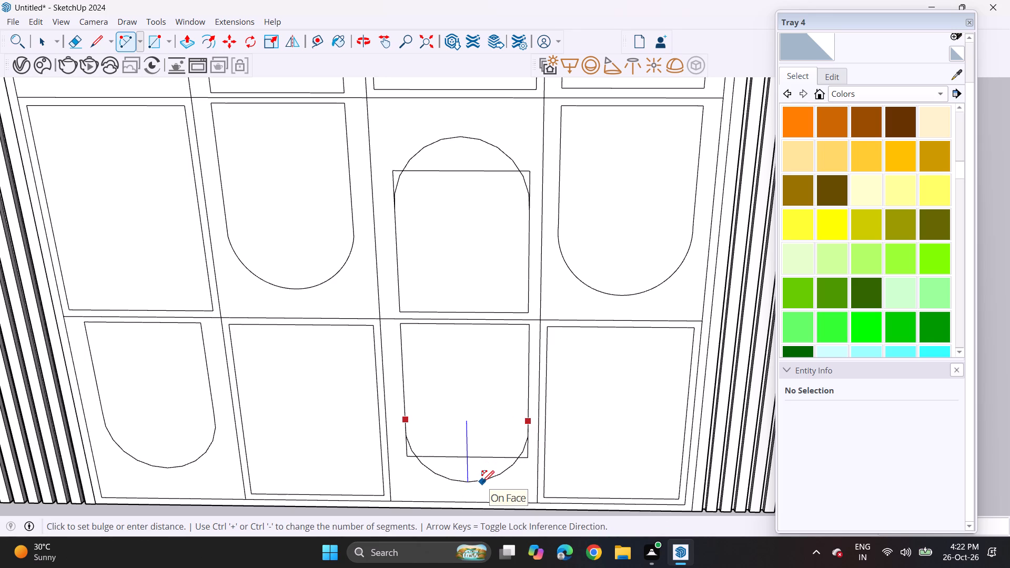
{"action": "left_click", "coordinate": [482, 482]}
Erase the rectangle's upper edge and both leftover corner pieces from the round-topped shape in the row 3 column 3 cell.
{"action": "left_click", "coordinate": [74, 32]}
{"action": "scroll", "coordinate": [369, 135], "scroll_direction": "up", "scroll_amount": 4}
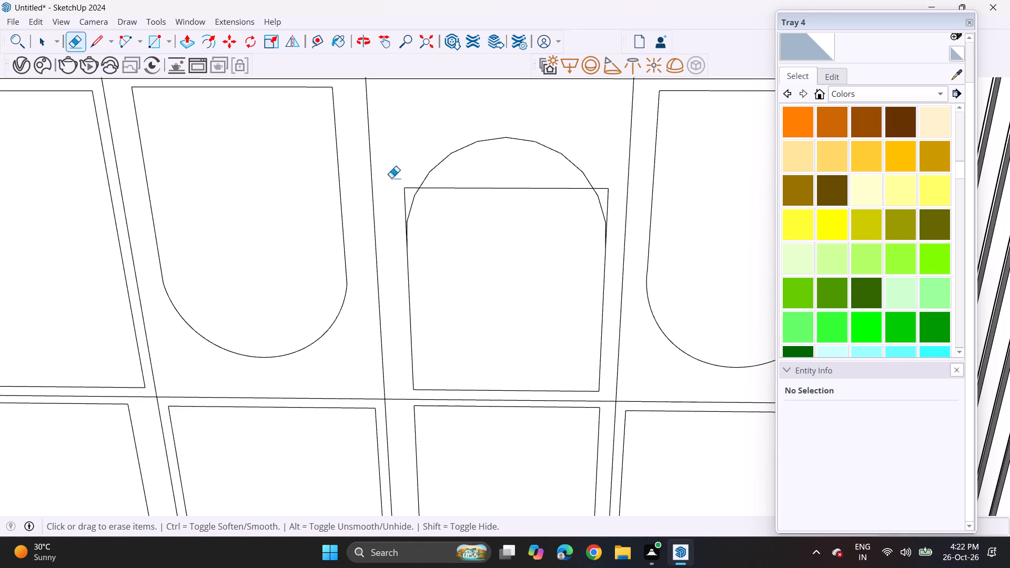
{"action": "left_click_drag", "start_coordinate": [406, 180], "coordinate": [404, 193]}
{"action": "left_click_drag", "start_coordinate": [444, 189], "coordinate": [443, 198]}
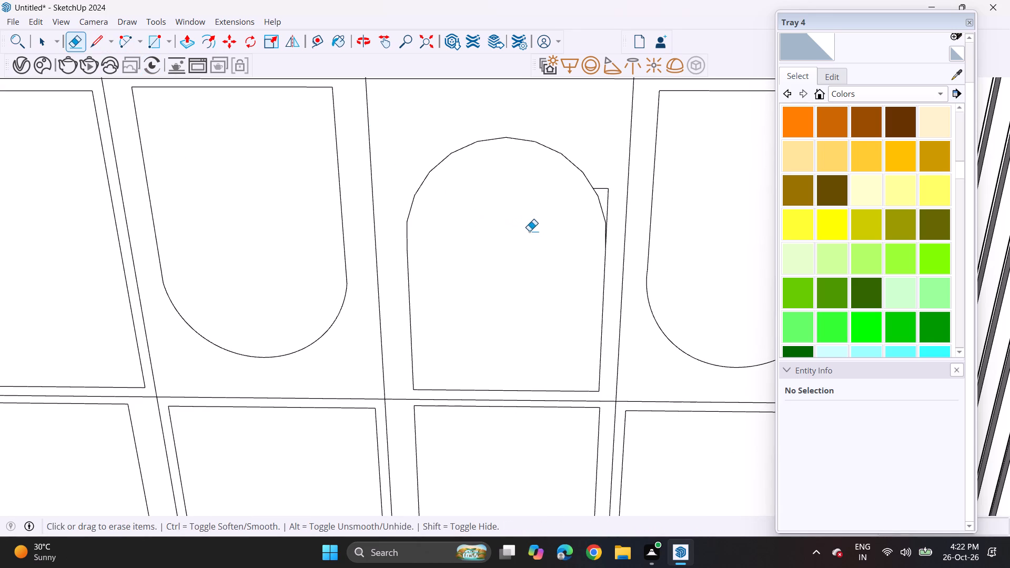
{"action": "scroll", "coordinate": [594, 209], "scroll_direction": "up", "scroll_amount": 1}
{"action": "left_click_drag", "start_coordinate": [607, 188], "coordinate": [612, 197]}
{"action": "left_click", "coordinate": [609, 186]}
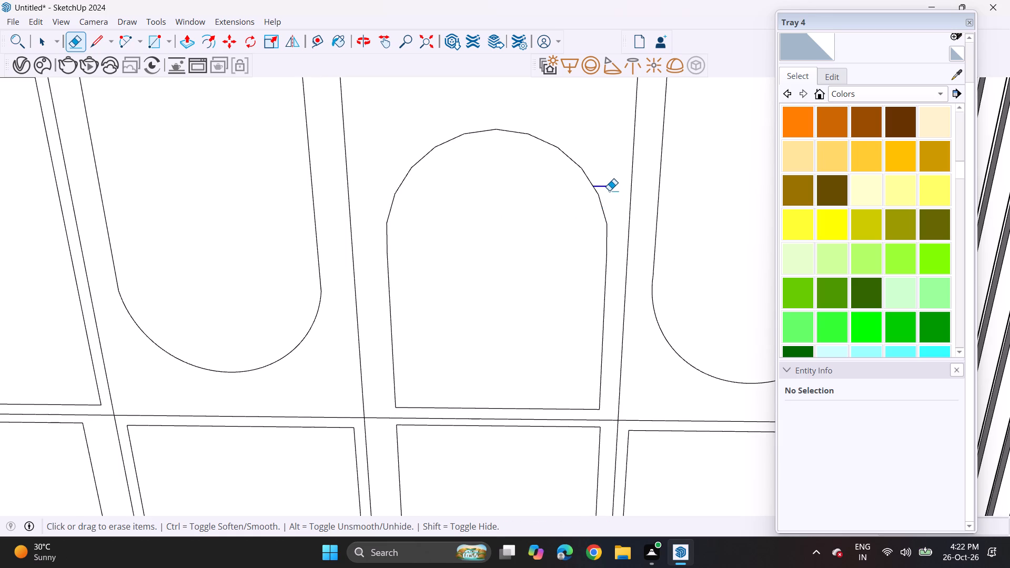
Erase the rectangle's lower edge and both leftover corner pieces from the round-bottomed shape in the row 4 column 3 cell.
{"action": "scroll", "coordinate": [591, 207], "scroll_direction": "down", "scroll_amount": 4}
{"action": "scroll", "coordinate": [556, 329], "scroll_direction": "down", "scroll_amount": 2}
{"action": "scroll", "coordinate": [555, 334], "scroll_direction": "up", "scroll_amount": 1}
{"action": "scroll", "coordinate": [553, 338], "scroll_direction": "down", "scroll_amount": 2}
{"action": "scroll", "coordinate": [559, 362], "scroll_direction": "up", "scroll_amount": 2}
{"action": "middle_click_drag", "start_coordinate": [548, 348], "coordinate": [484, 211], "text": "shift"}
{"action": "scroll", "coordinate": [488, 378], "scroll_direction": "up", "scroll_amount": 4}
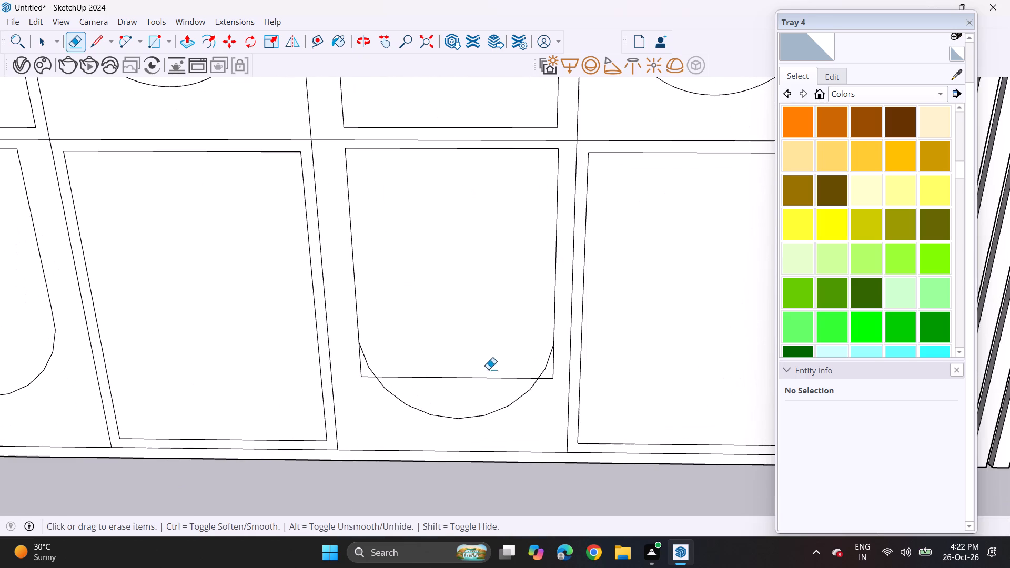
{"action": "left_click_drag", "start_coordinate": [466, 386], "coordinate": [467, 366]}
{"action": "scroll", "coordinate": [342, 382], "scroll_direction": "up", "scroll_amount": 6}
{"action": "scroll", "coordinate": [348, 379], "scroll_direction": "down", "scroll_amount": 1}
{"action": "left_click_drag", "start_coordinate": [375, 361], "coordinate": [379, 388]}
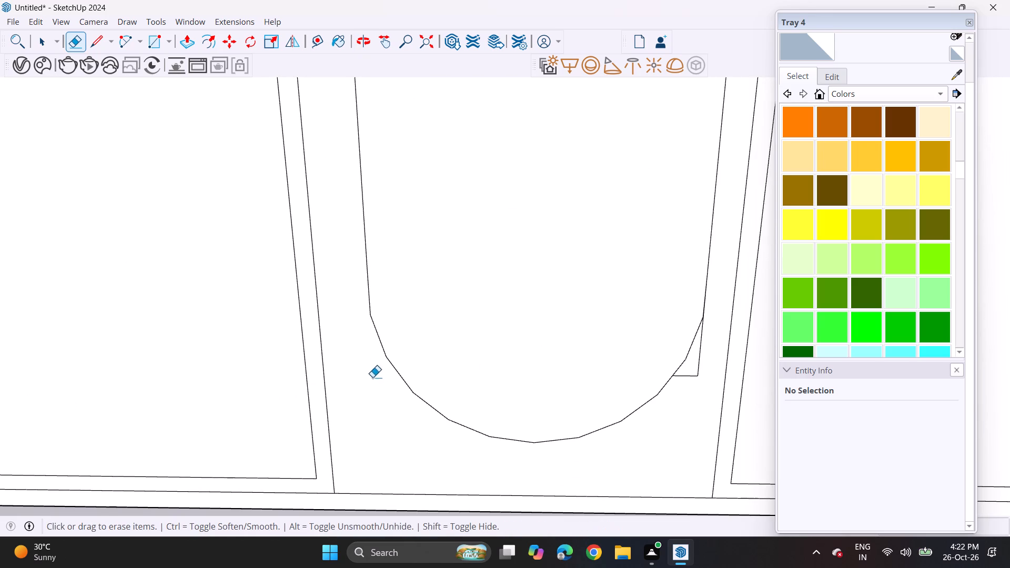
{"action": "scroll", "coordinate": [356, 394], "scroll_direction": "down", "scroll_amount": 6}
{"action": "left_click_drag", "start_coordinate": [553, 378], "coordinate": [549, 406]}
{"action": "scroll", "coordinate": [526, 388], "scroll_direction": "down", "scroll_amount": 6}
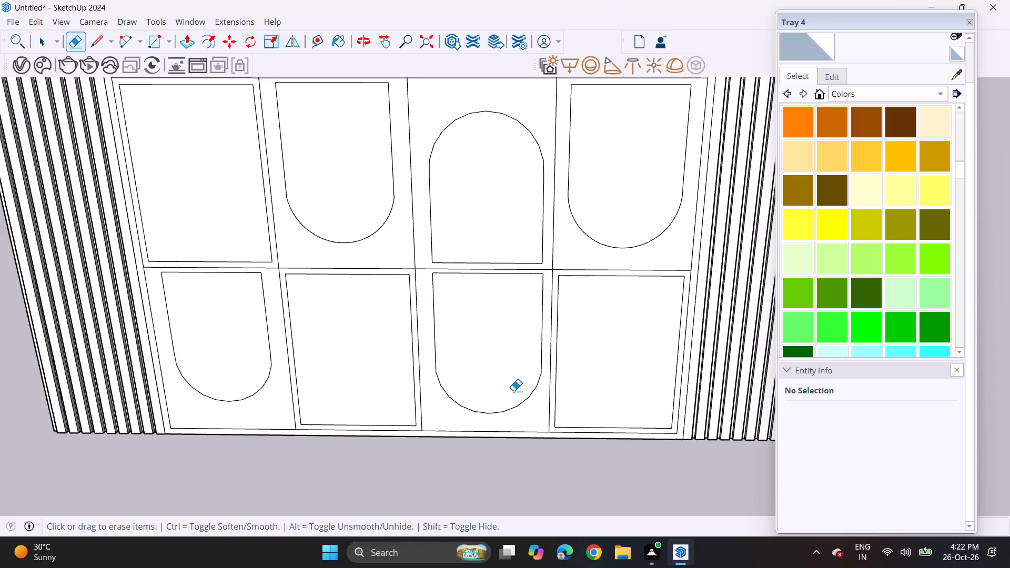
Set the arc of the round-bottomed shape in the row 4 column 3 cell to 60 segments.
{"action": "scroll", "coordinate": [513, 391], "scroll_direction": "down", "scroll_amount": 5}
{"action": "middle_click_drag", "start_coordinate": [506, 379], "coordinate": [553, 418], "text": "shift"}
{"action": "key", "text": "space"}
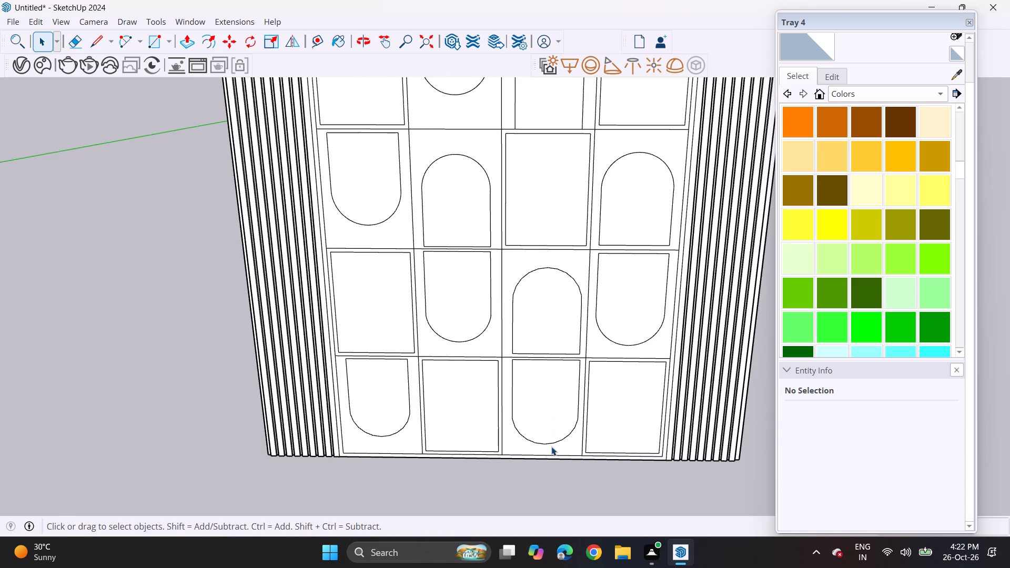
{"action": "left_click", "coordinate": [551, 447]}
{"action": "left_click", "coordinate": [555, 439]}
{"action": "left_click", "coordinate": [557, 441]}
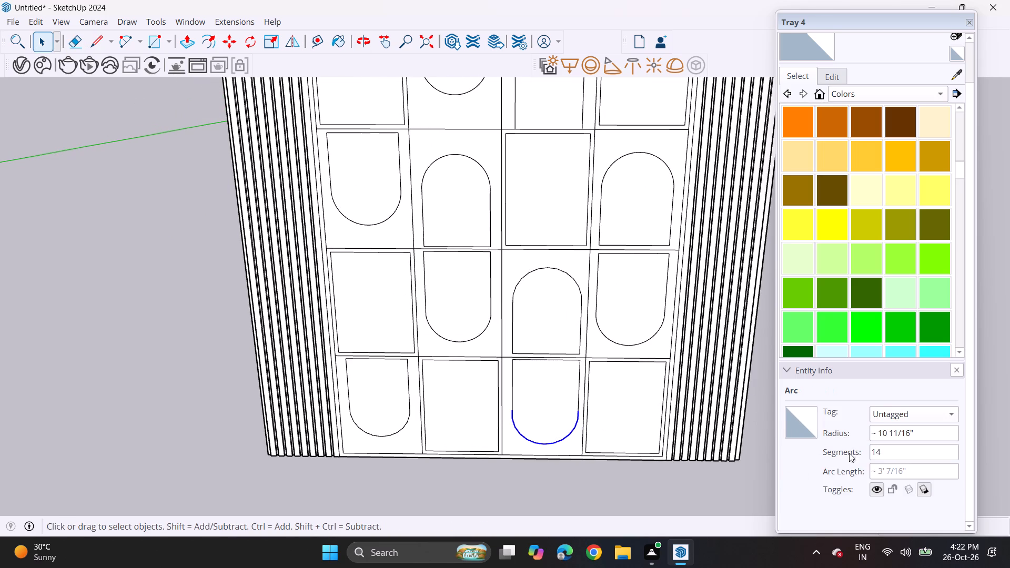
{"action": "left_click", "coordinate": [890, 451]}
{"action": "key", "text": "Delete"}
{"action": "key", "text": "BackSpace"}
{"action": "key", "text": "BackSpace"}
{"action": "key", "text": "BackSpace"}
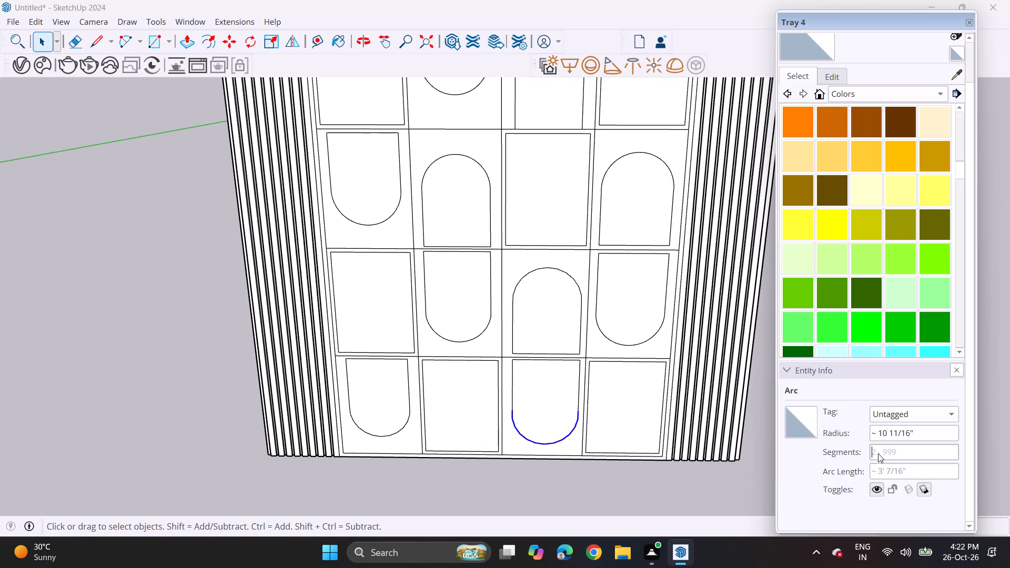
{"action": "type", "text": "60"}
{"action": "key", "text": "Return"}
Set the arc of the round-topped shape in the row 3 column 3 cell to 60 segments.
{"action": "left_click", "coordinate": [569, 273]}
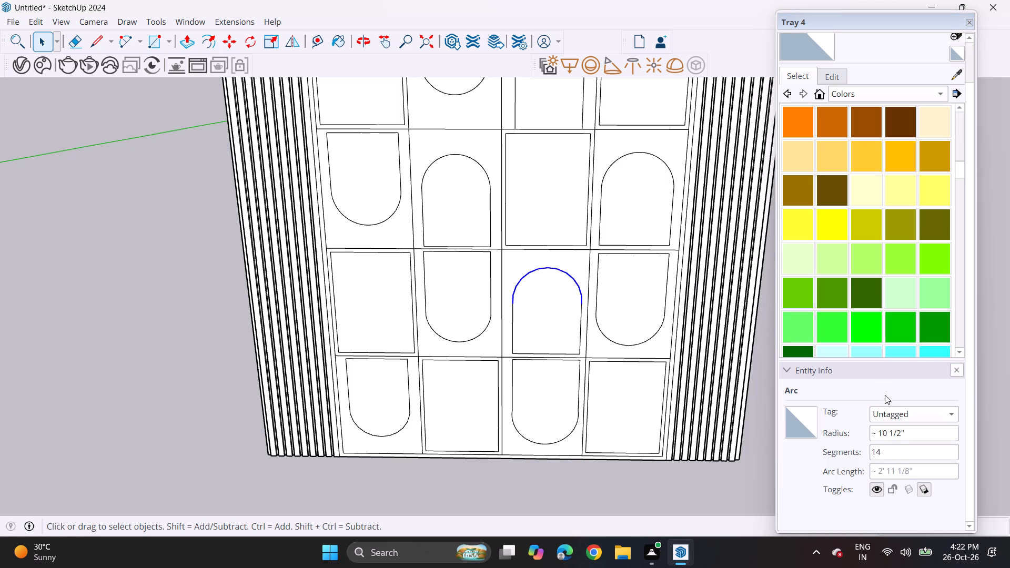
{"action": "left_click", "coordinate": [894, 457]}
{"action": "key", "text": "BackSpace"}
{"action": "key", "text": "BackSpace"}
{"action": "key", "text": "BackSpace"}
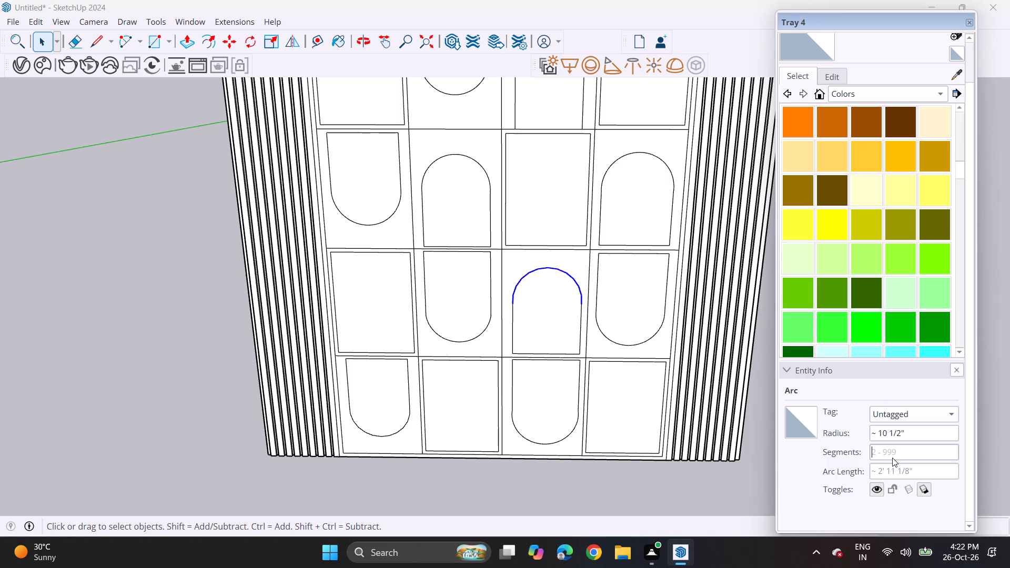
{"action": "type", "text": "60"}
{"action": "key", "text": "Return"}
{"action": "left_click", "coordinate": [149, 286]}
Push the rectangle face in the row 1 column 1 cell inward to form a recessed niche in the back wall's panel.
{"action": "scroll", "coordinate": [147, 286], "scroll_direction": "down", "scroll_amount": 4}
{"action": "middle_click_drag", "start_coordinate": [147, 286], "coordinate": [148, 286], "text": "shift"}
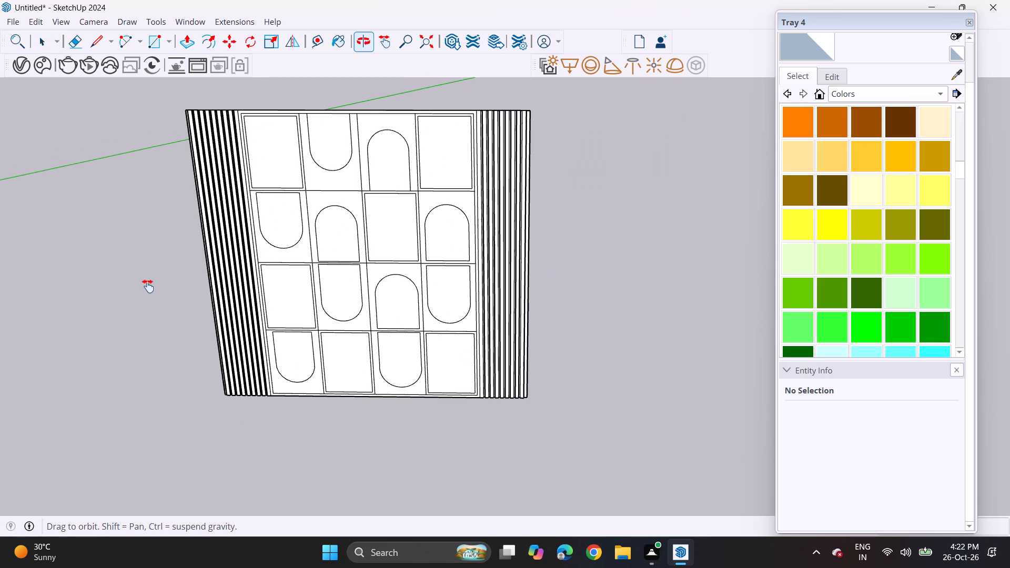
{"action": "middle_click_drag", "start_coordinate": [148, 286], "coordinate": [292, 335], "text": "shift"}
{"action": "middle_click_drag", "start_coordinate": [365, 202], "coordinate": [368, 239]}
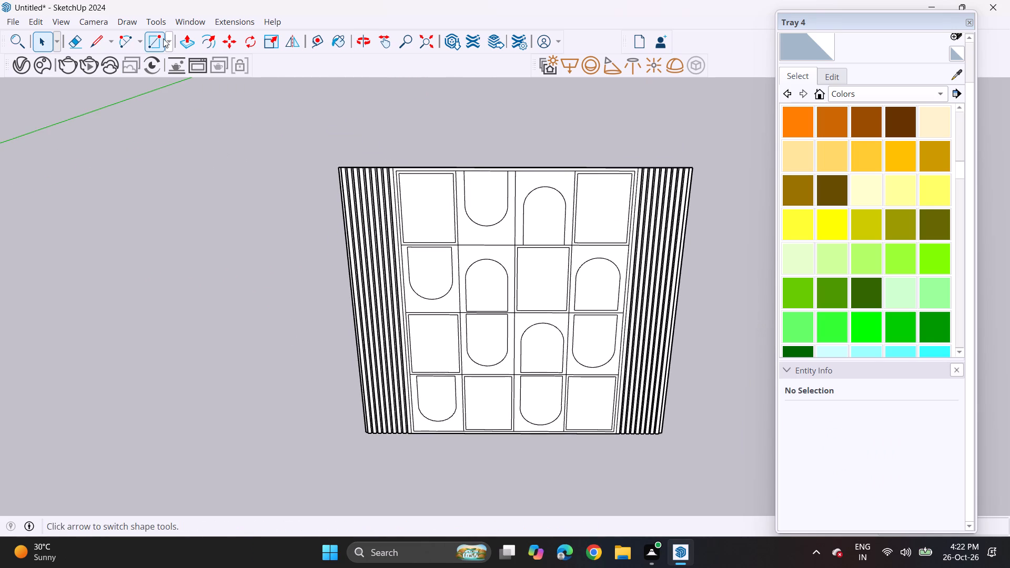
{"action": "left_click", "coordinate": [178, 40]}
{"action": "middle_click_drag", "start_coordinate": [460, 141], "coordinate": [444, 222]}
{"action": "scroll", "coordinate": [436, 233], "scroll_direction": "up", "scroll_amount": 3}
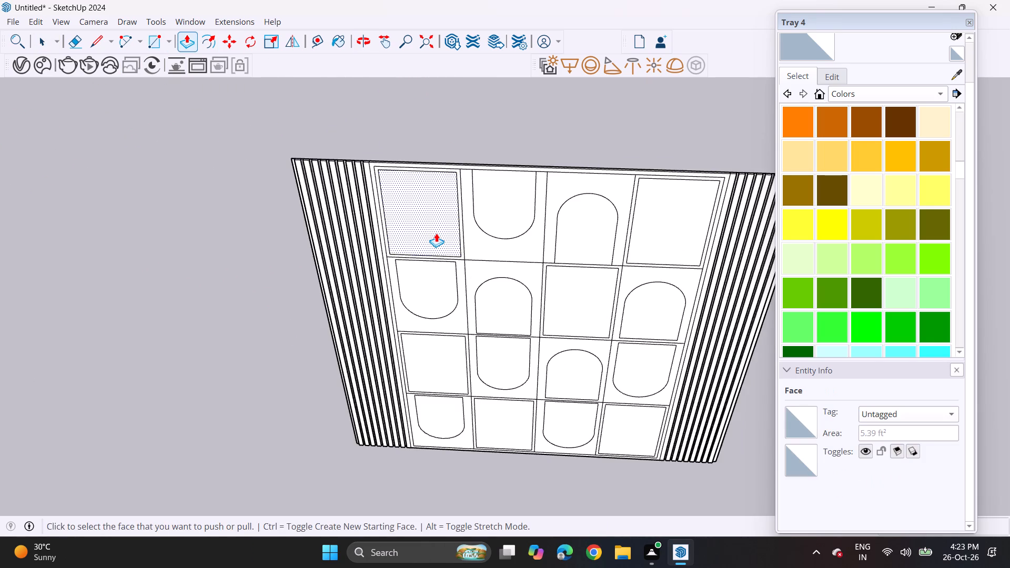
{"action": "scroll", "coordinate": [436, 233], "scroll_direction": "up", "scroll_amount": 3}
{"action": "scroll", "coordinate": [436, 233], "scroll_direction": "down", "scroll_amount": 1}
{"action": "scroll", "coordinate": [436, 233], "scroll_direction": "up", "scroll_amount": 2}
{"action": "left_click", "coordinate": [436, 233]}
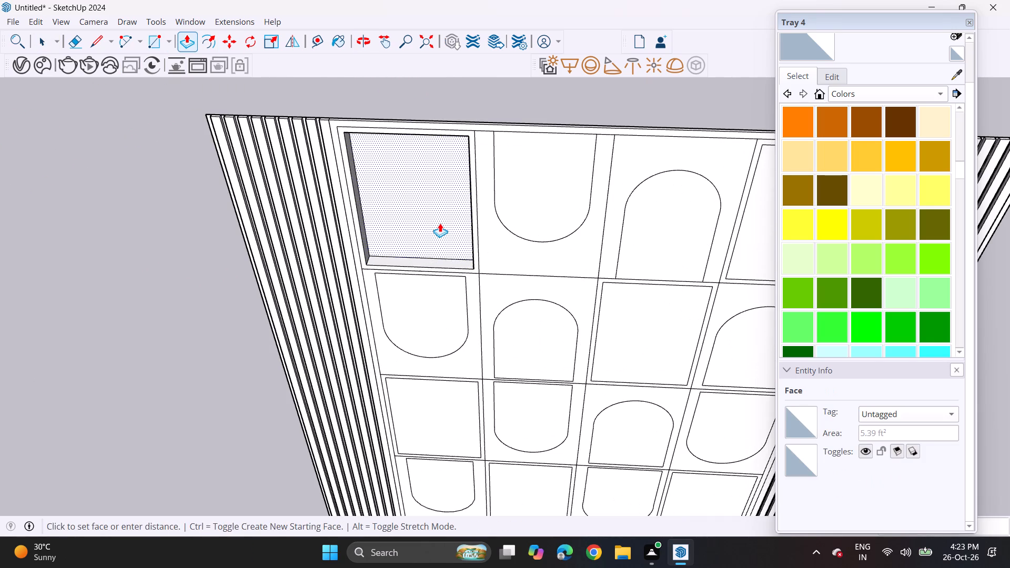
{"action": "left_click", "coordinate": [440, 223]}
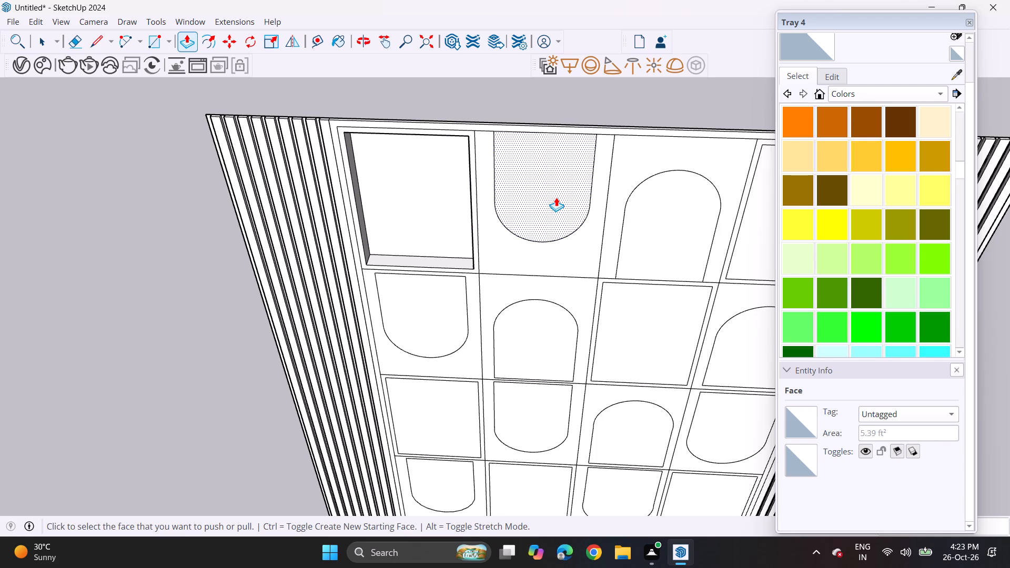
Push the round-bottomed face in the row 1 column 2 cell inward to match the depth of the row 1 column 1 niche.
{"action": "double_click", "coordinate": [556, 197]}
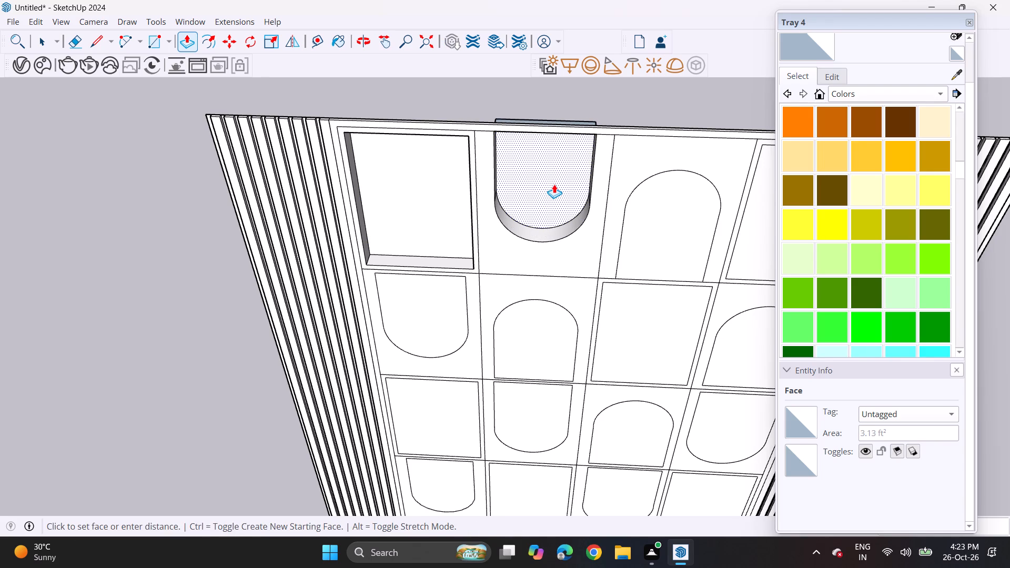
{"action": "left_click", "coordinate": [449, 192]}
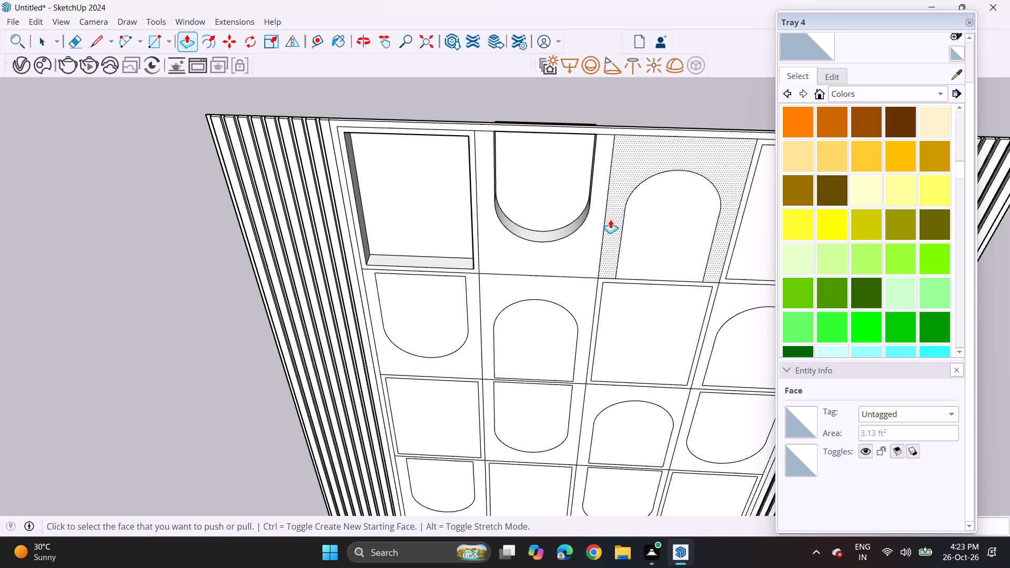
Push the round-topped face in row 1 column 3 and the rectangle in row 1 column 4 inward to the same depth as the existing niches.
{"action": "double_click", "coordinate": [642, 233]}
{"action": "scroll", "coordinate": [650, 238], "scroll_direction": "down", "scroll_amount": 4}
{"action": "scroll", "coordinate": [651, 242], "scroll_direction": "up", "scroll_amount": 1}
{"action": "middle_click_drag", "start_coordinate": [651, 242], "coordinate": [515, 225], "text": "shift"}
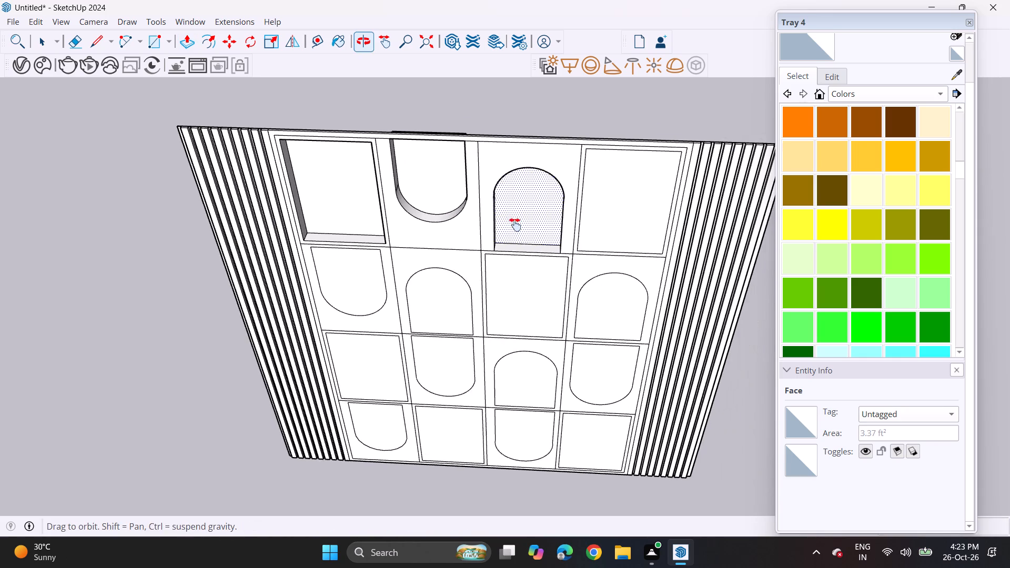
{"action": "middle_click_drag", "start_coordinate": [515, 225], "coordinate": [514, 225], "text": "shift"}
{"action": "double_click", "coordinate": [632, 214]}
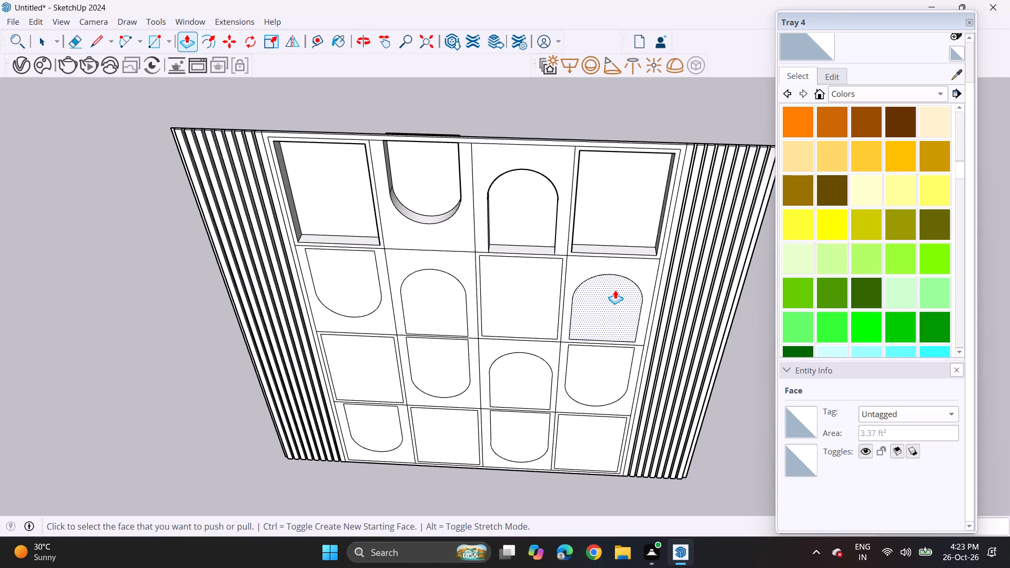
Push all four shape faces in row 2 of the panel inward to the same depth as the row 1 niches.
{"action": "double_click", "coordinate": [352, 287]}
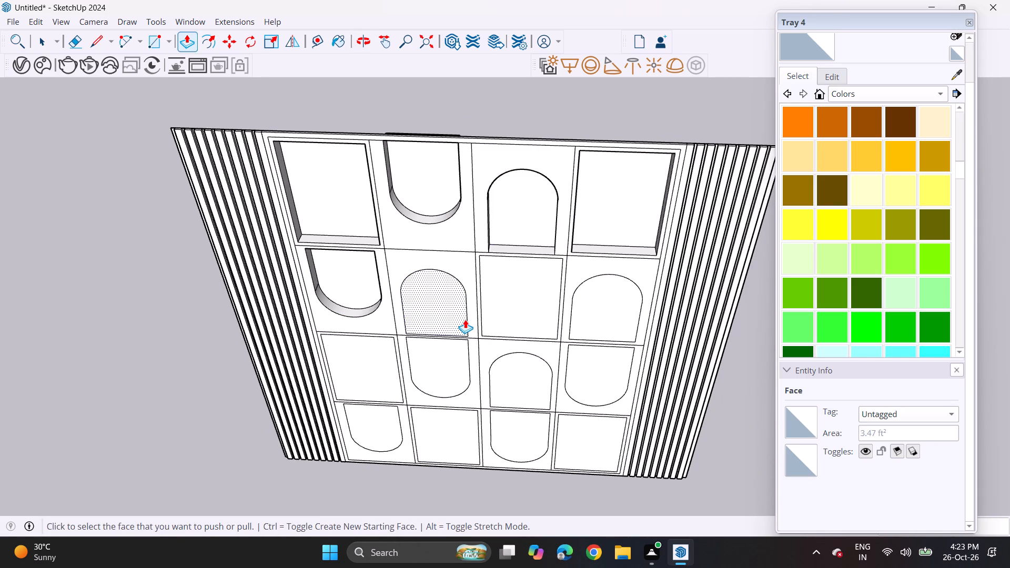
{"action": "double_click", "coordinate": [453, 306]}
{"action": "double_click", "coordinate": [536, 299]}
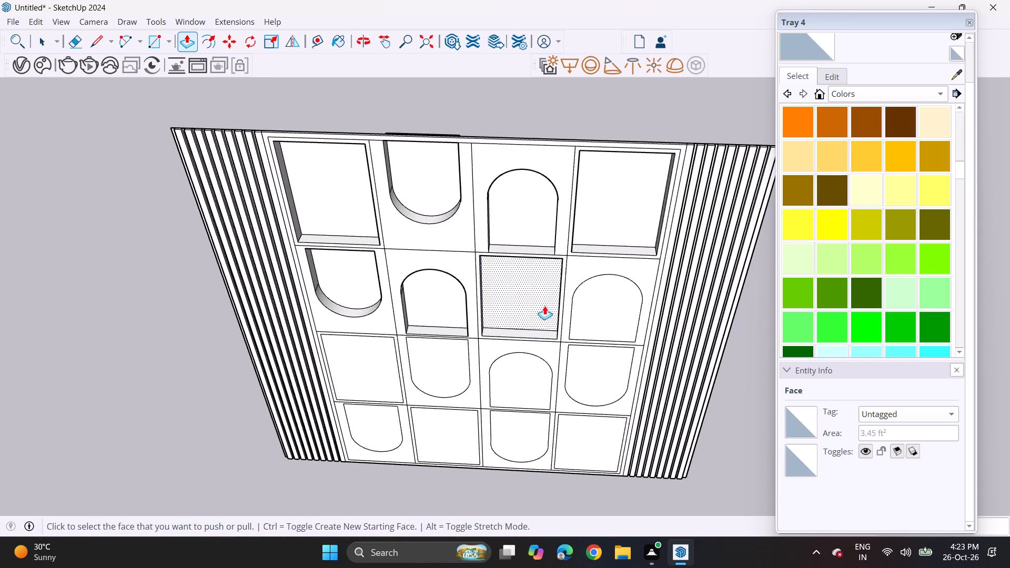
{"action": "double_click", "coordinate": [598, 307]}
Push all the rectangular and round-ended shape faces in rows 3 and 4 inward to match the depth of the upper niches.
{"action": "double_click", "coordinate": [589, 371]}
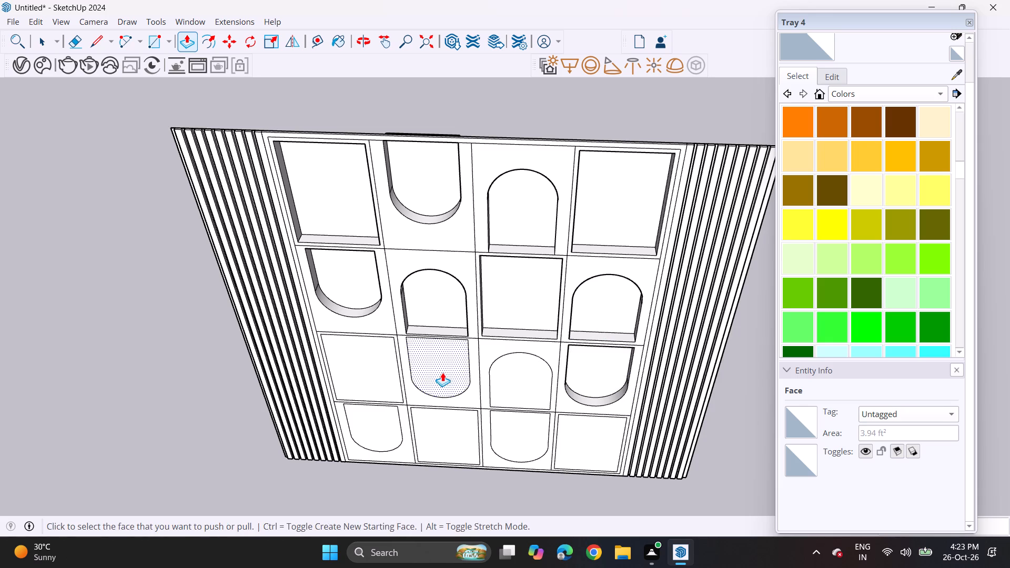
{"action": "double_click", "coordinate": [441, 372]}
{"action": "double_click", "coordinate": [528, 385]}
{"action": "double_click", "coordinate": [513, 437]}
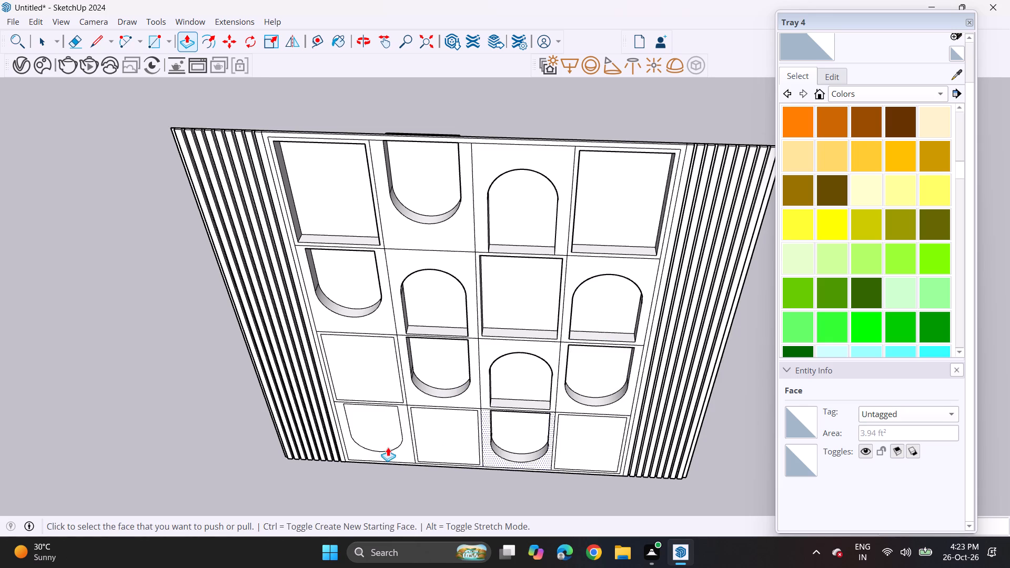
{"action": "double_click", "coordinate": [380, 421]}
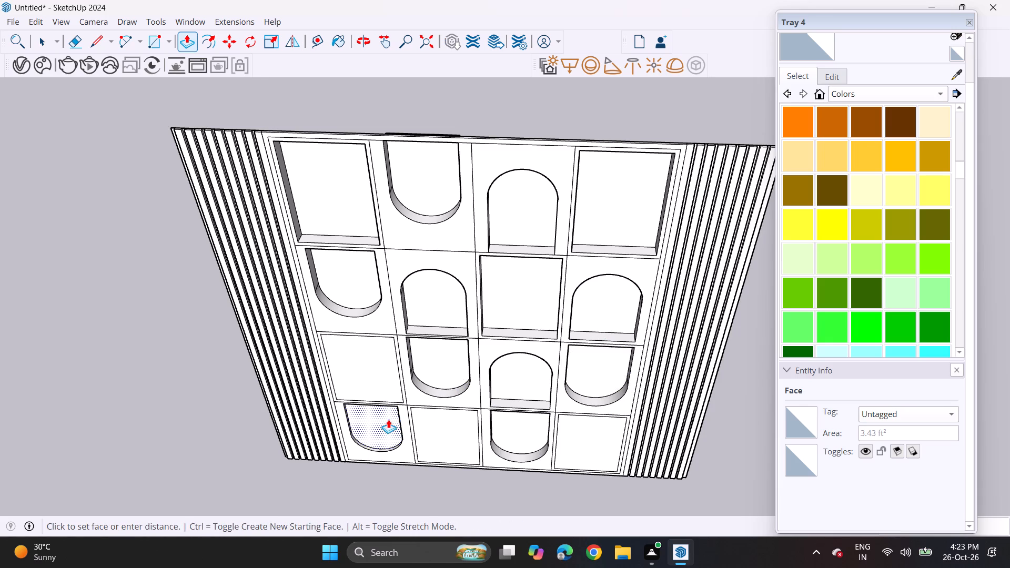
{"action": "left_click", "coordinate": [427, 358]}
{"action": "double_click", "coordinate": [377, 365]}
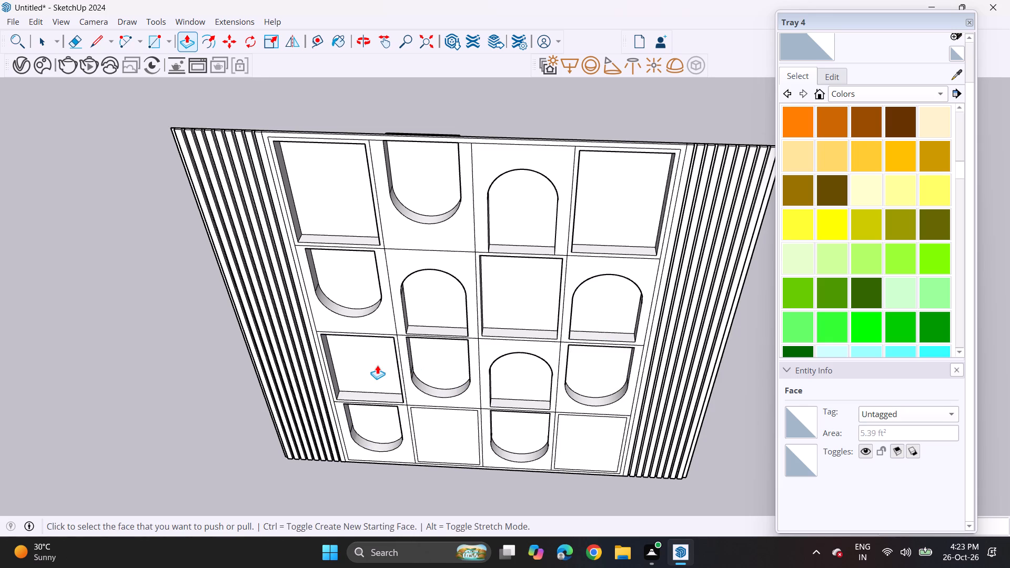
{"action": "double_click", "coordinate": [594, 437]}
{"action": "middle_click_drag", "start_coordinate": [585, 419], "coordinate": [608, 303]}
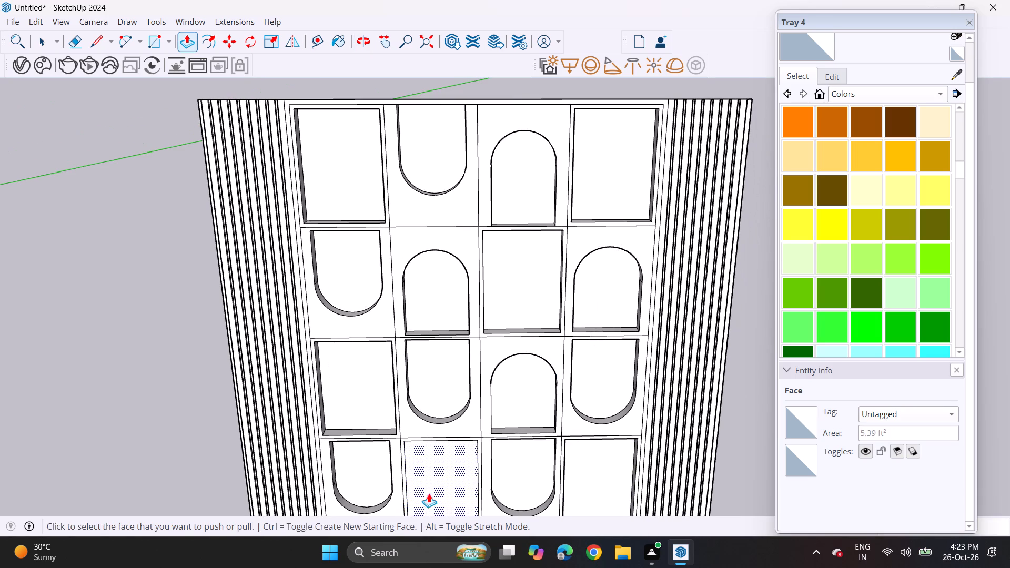
{"action": "double_click", "coordinate": [429, 491]}
Pull the back face of the row 1 column 1 niche outward to make the recess much shallower.
{"action": "scroll", "coordinate": [432, 483], "scroll_direction": "down", "scroll_amount": 4}
{"action": "scroll", "coordinate": [432, 483], "scroll_direction": "up", "scroll_amount": 1}
{"action": "scroll", "coordinate": [432, 483], "scroll_direction": "down", "scroll_amount": 1}
{"action": "middle_click_drag", "start_coordinate": [477, 447], "coordinate": [476, 390]}
{"action": "scroll", "coordinate": [476, 393], "scroll_direction": "up", "scroll_amount": 1}
{"action": "scroll", "coordinate": [482, 387], "scroll_direction": "down", "scroll_amount": 3}
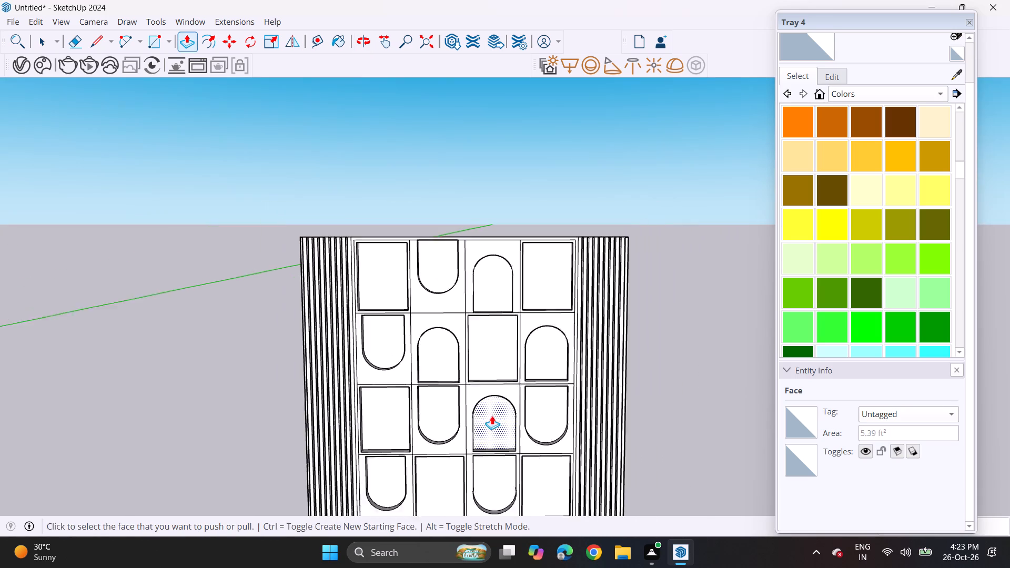
{"action": "middle_click_drag", "start_coordinate": [492, 417], "coordinate": [508, 319]}
{"action": "middle_click_drag", "start_coordinate": [508, 319], "coordinate": [504, 312]}
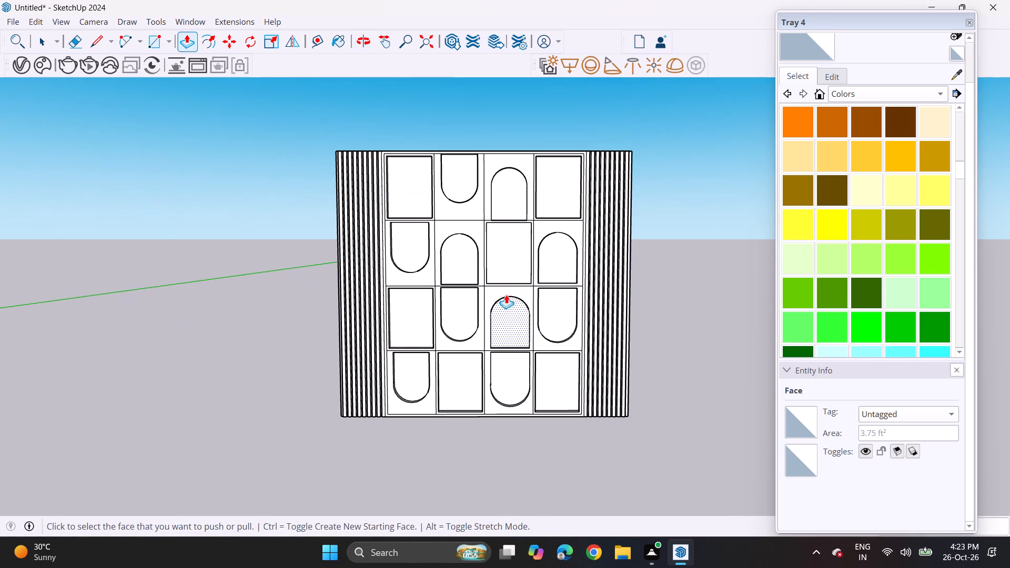
{"action": "middle_click_drag", "start_coordinate": [503, 206], "coordinate": [391, 334]}
{"action": "scroll", "coordinate": [403, 199], "scroll_direction": "up", "scroll_amount": 3}
{"action": "scroll", "coordinate": [403, 199], "scroll_direction": "down", "scroll_amount": 1}
{"action": "scroll", "coordinate": [403, 199], "scroll_direction": "up", "scroll_amount": 4}
{"action": "scroll", "coordinate": [405, 199], "scroll_direction": "down", "scroll_amount": 1}
{"action": "scroll", "coordinate": [405, 199], "scroll_direction": "up", "scroll_amount": 2}
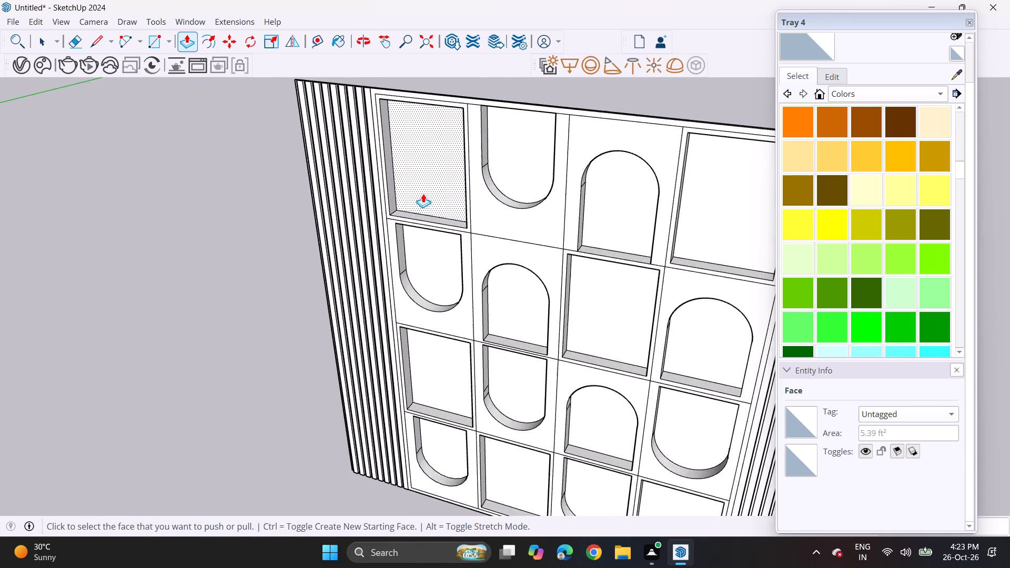
{"action": "scroll", "coordinate": [423, 194], "scroll_direction": "up", "scroll_amount": 5}
{"action": "left_click", "coordinate": [423, 194]}
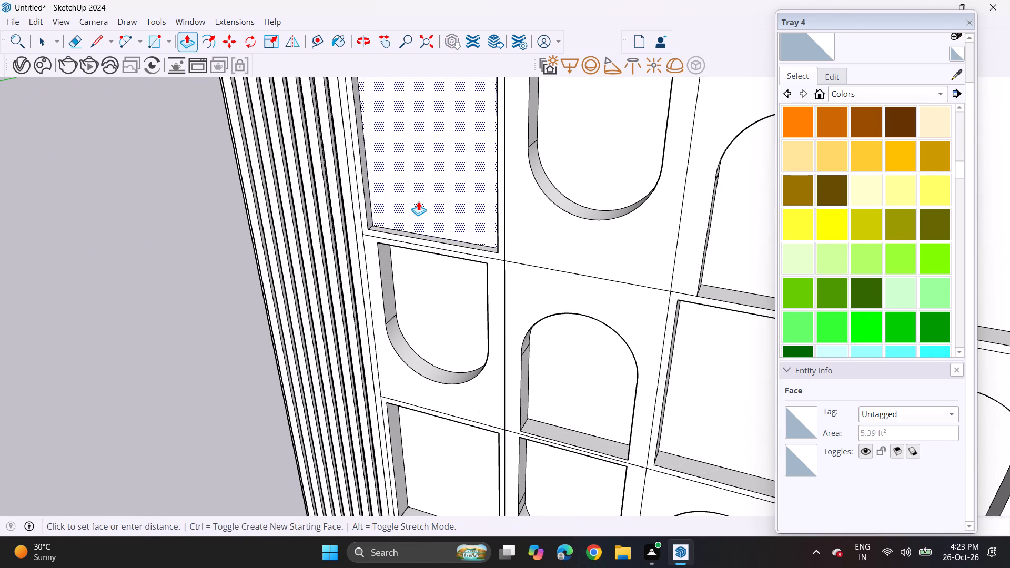
{"action": "left_click", "coordinate": [418, 201]}
Pull the back faces of the row 1 niches in columns 2, 3 and 4 outward by the same distance as column 1.
{"action": "double_click", "coordinate": [592, 161]}
{"action": "scroll", "coordinate": [582, 171], "scroll_direction": "down", "scroll_amount": 8}
{"action": "double_click", "coordinate": [670, 213]}
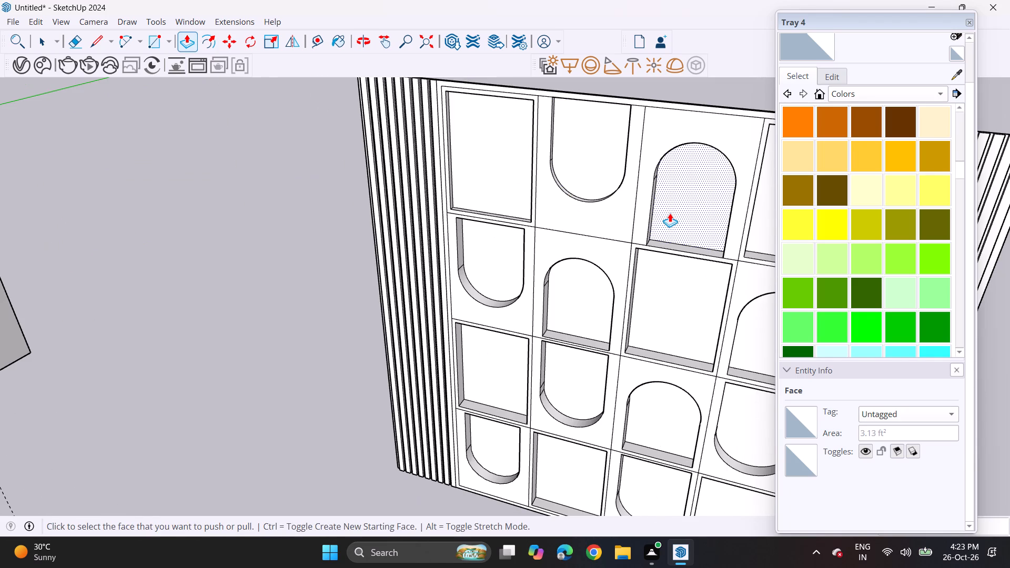
{"action": "scroll", "coordinate": [652, 230], "scroll_direction": "down", "scroll_amount": 3}
{"action": "middle_click_drag", "start_coordinate": [642, 239], "coordinate": [444, 244], "text": "shift"}
{"action": "double_click", "coordinate": [572, 224]}
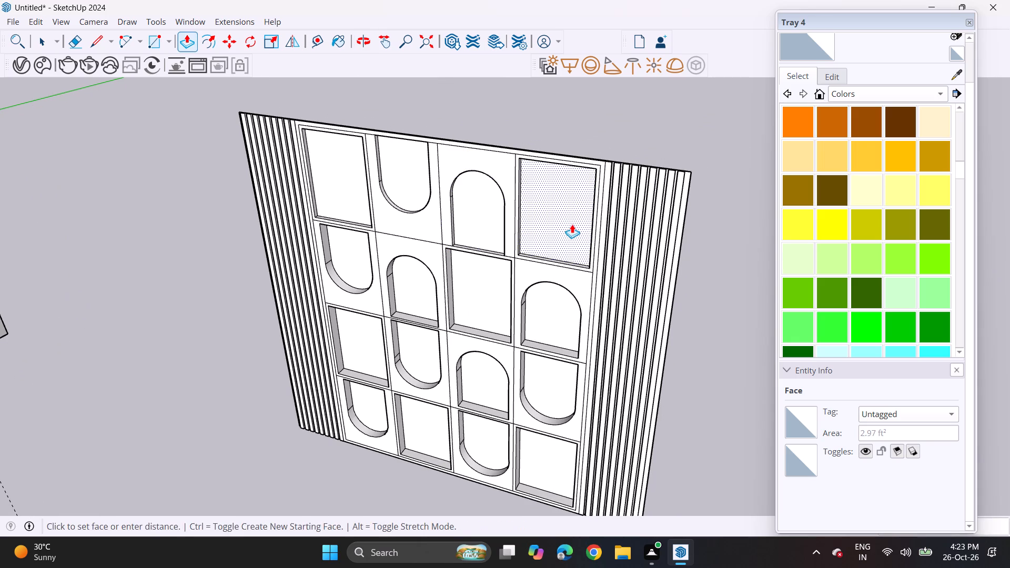
Pull the niche back faces in rows 2 to 4 outward by the same distance, except row 2 column 3 and row 4 column 4.
{"action": "double_click", "coordinate": [549, 302]}
{"action": "double_click", "coordinate": [529, 389]}
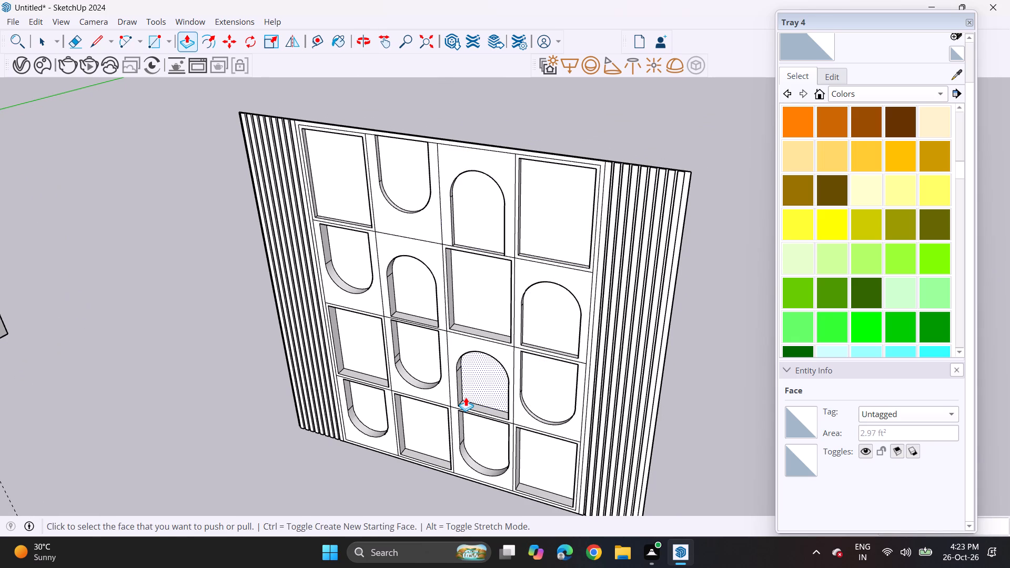
{"action": "double_click", "coordinate": [472, 390]}
{"action": "double_click", "coordinate": [477, 440]}
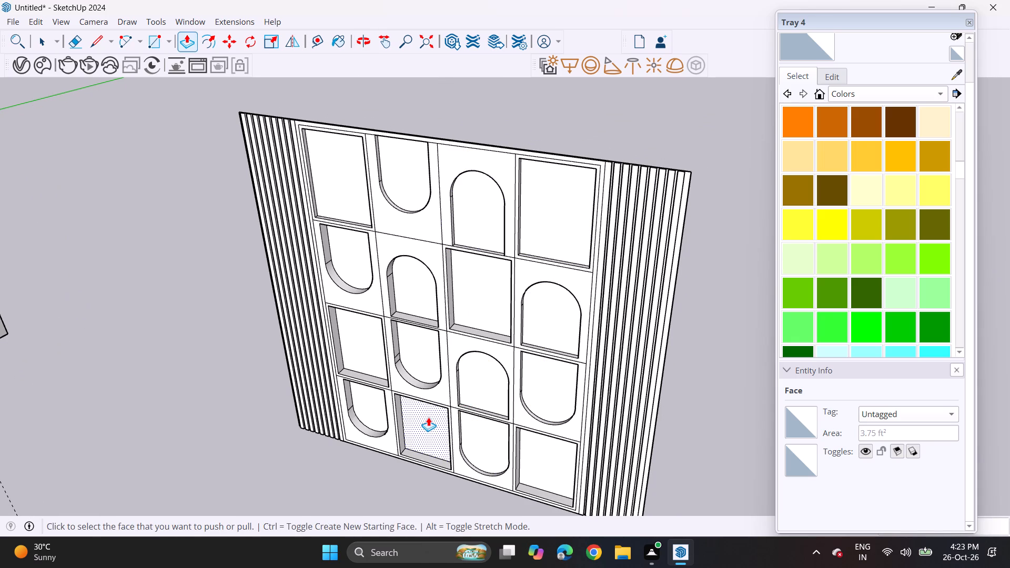
{"action": "double_click", "coordinate": [427, 417]}
{"action": "double_click", "coordinate": [372, 403]}
{"action": "double_click", "coordinate": [362, 339]}
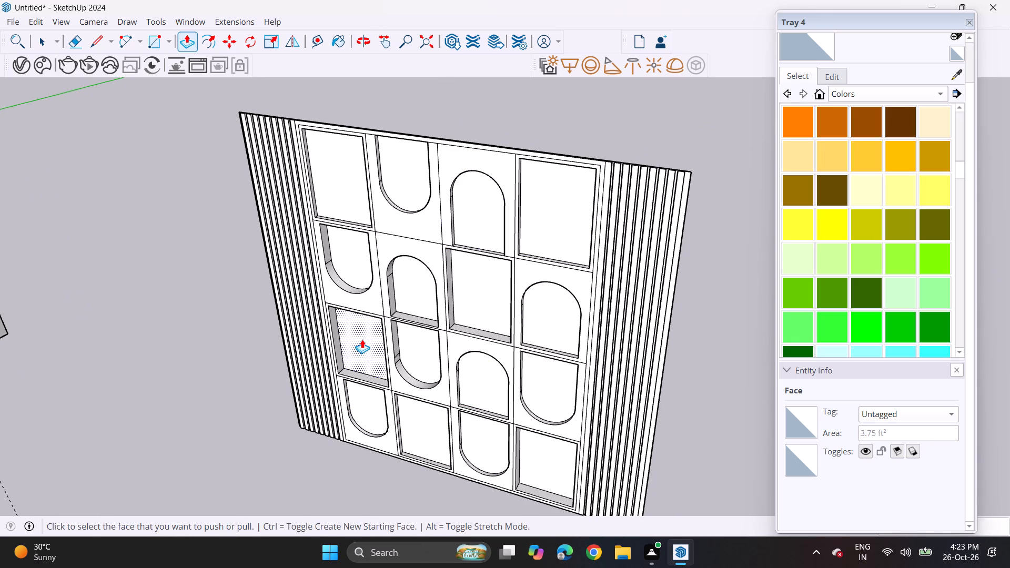
{"action": "double_click", "coordinate": [359, 259]}
{"action": "double_click", "coordinate": [412, 291]}
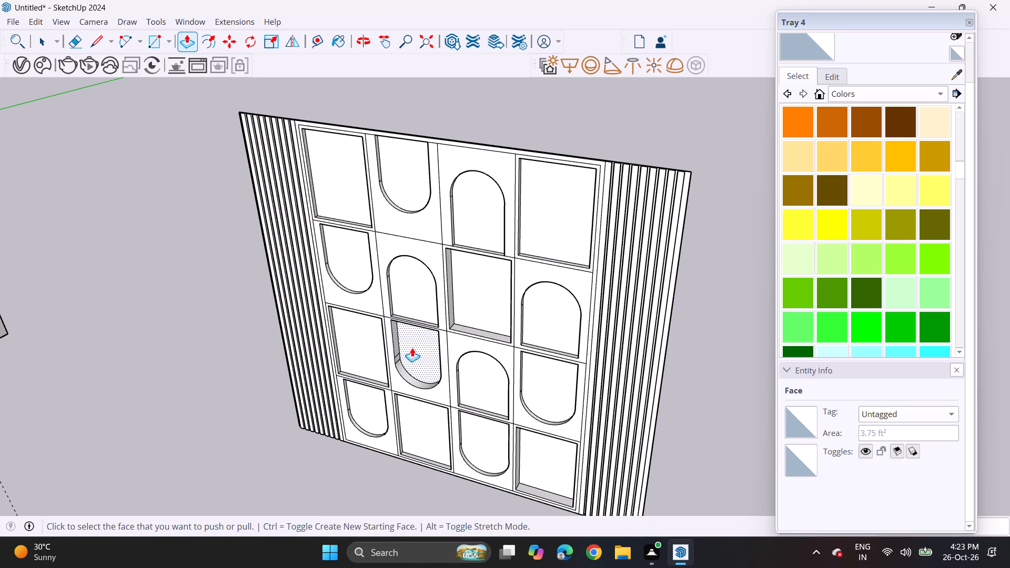
{"action": "double_click", "coordinate": [412, 348]}
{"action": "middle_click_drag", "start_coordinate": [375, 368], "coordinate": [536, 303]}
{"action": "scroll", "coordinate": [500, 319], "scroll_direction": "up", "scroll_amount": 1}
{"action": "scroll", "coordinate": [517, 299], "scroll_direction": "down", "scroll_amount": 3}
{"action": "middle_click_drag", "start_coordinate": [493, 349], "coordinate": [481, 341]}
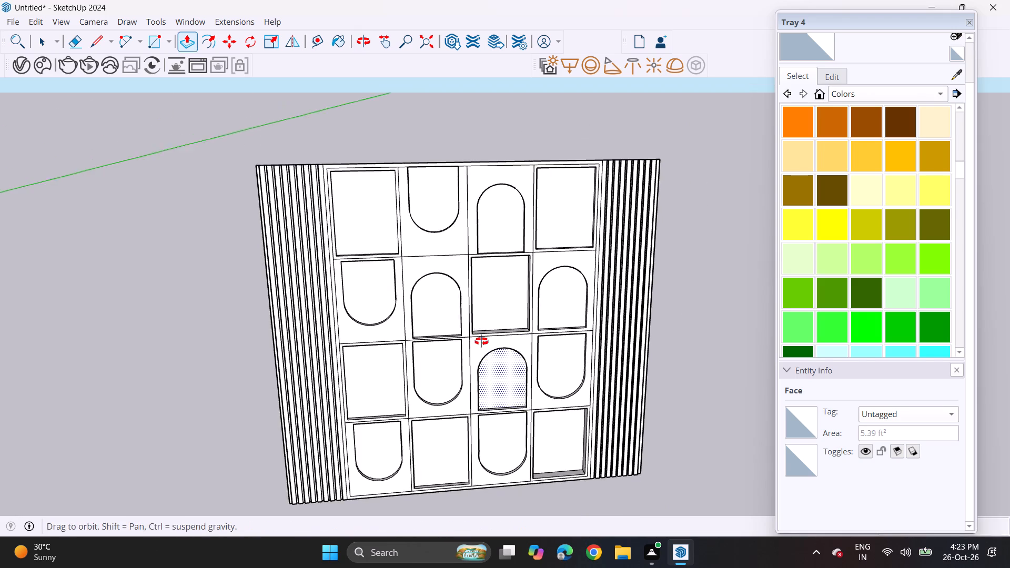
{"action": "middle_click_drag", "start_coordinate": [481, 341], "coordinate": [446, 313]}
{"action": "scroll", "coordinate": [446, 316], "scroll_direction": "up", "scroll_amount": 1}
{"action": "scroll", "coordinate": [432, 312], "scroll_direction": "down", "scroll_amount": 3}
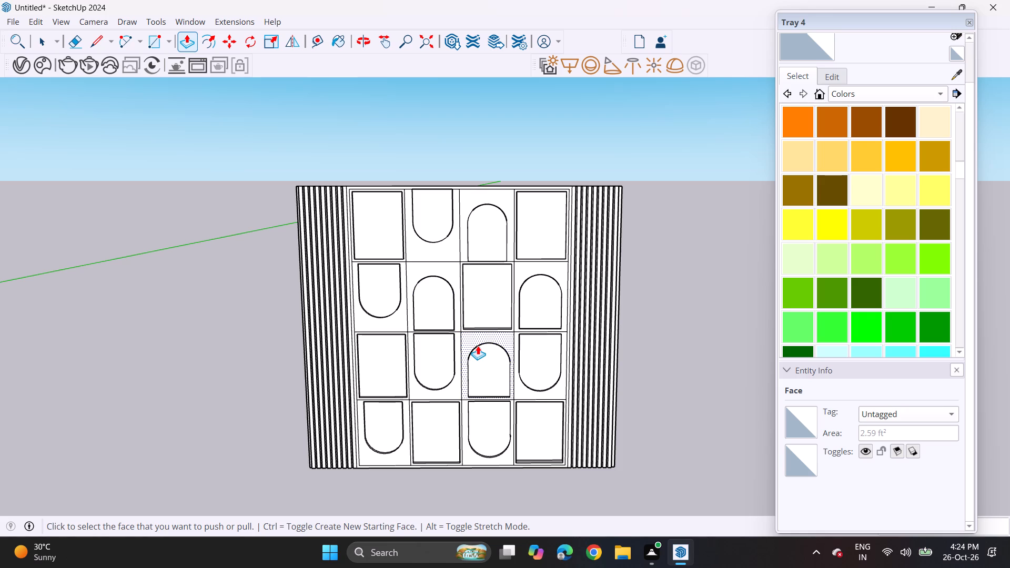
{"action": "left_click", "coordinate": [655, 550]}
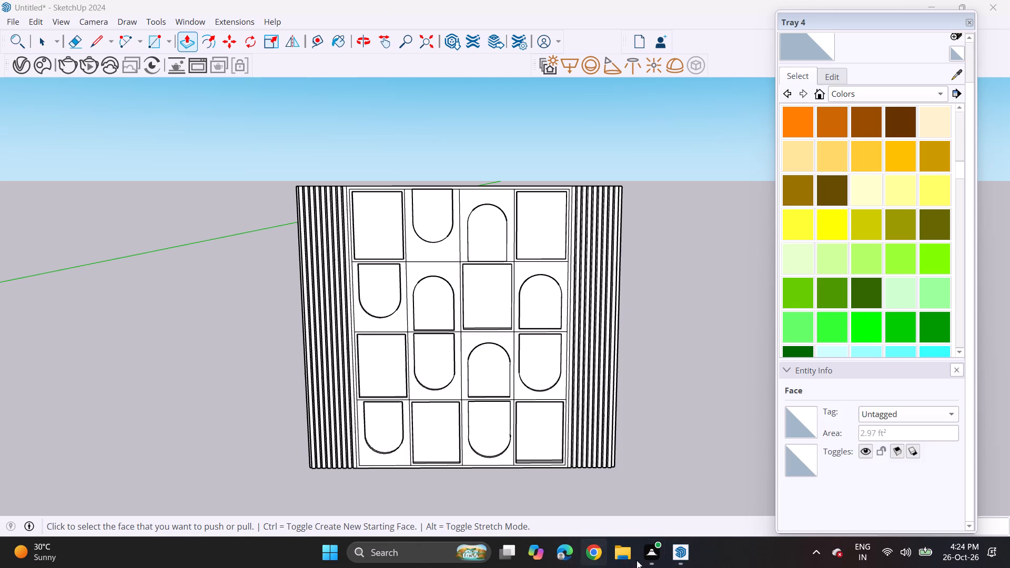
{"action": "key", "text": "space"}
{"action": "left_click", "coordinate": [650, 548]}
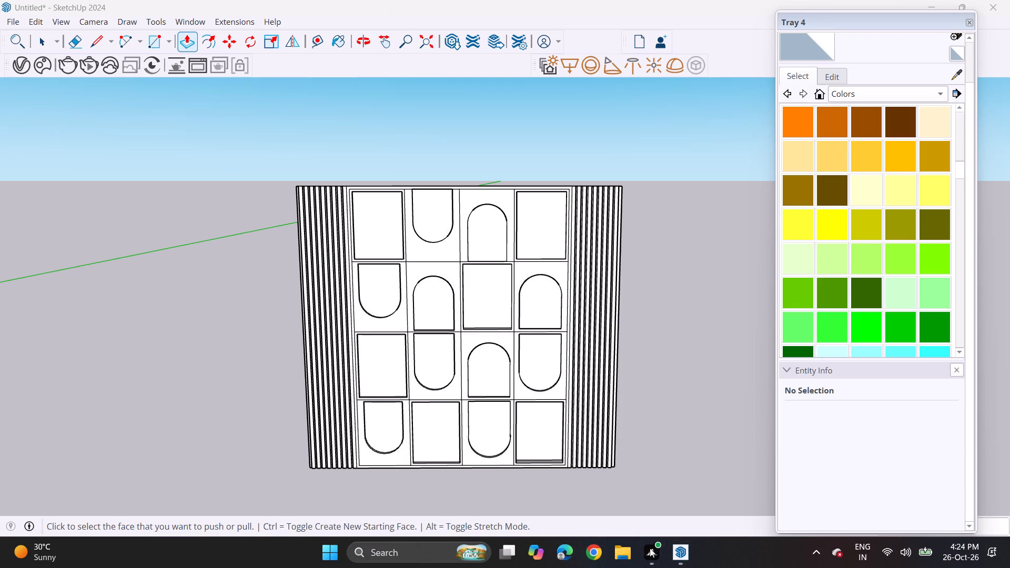
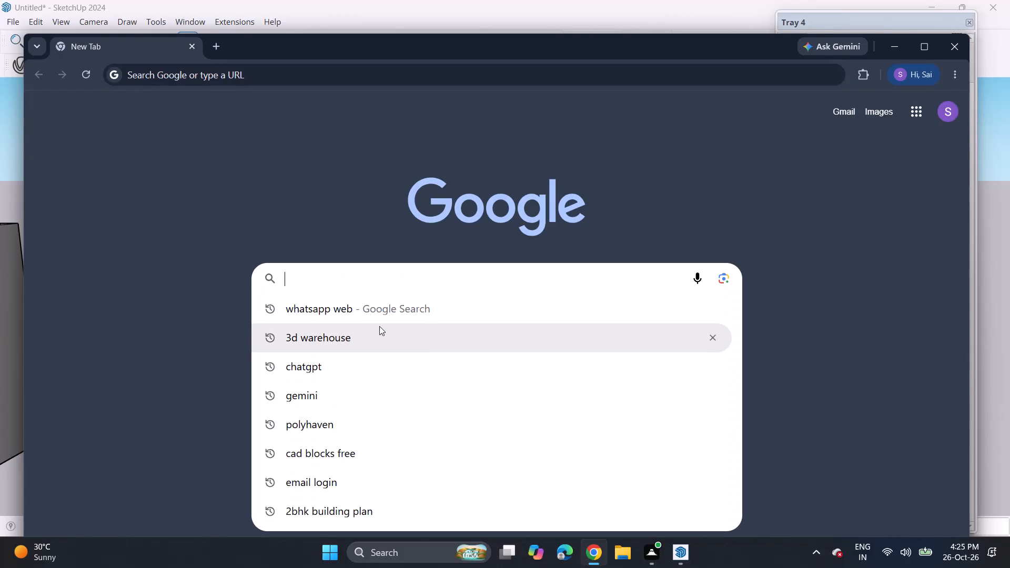
Search Google for "3d warehouse" in Chrome to reach the SketchUp model library.
{"action": "left_click", "coordinate": [377, 327]}
{"action": "left_click", "coordinate": [371, 338]}
{"action": "left_click", "coordinate": [320, 338]}
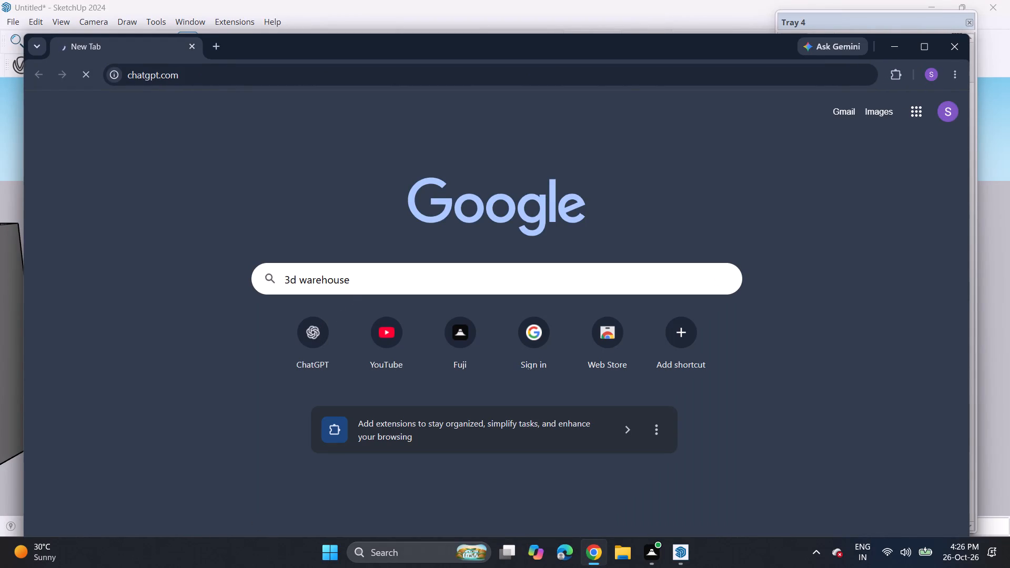
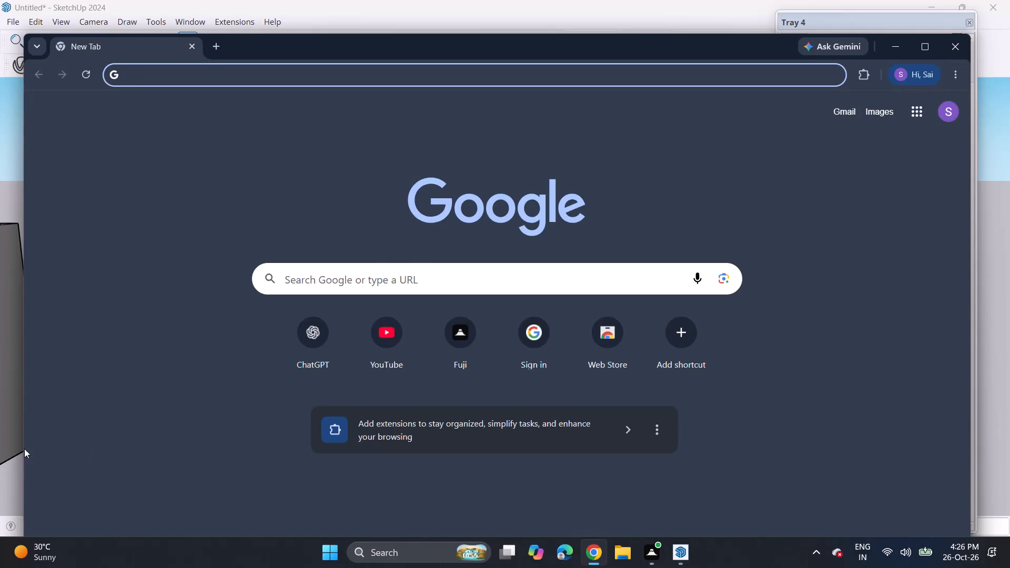
Open the 3D Warehouse site from a Google search for "3d warehouse" in Chrome and dismiss the security alert banner.
{"action": "left_click", "coordinate": [12, 483]}
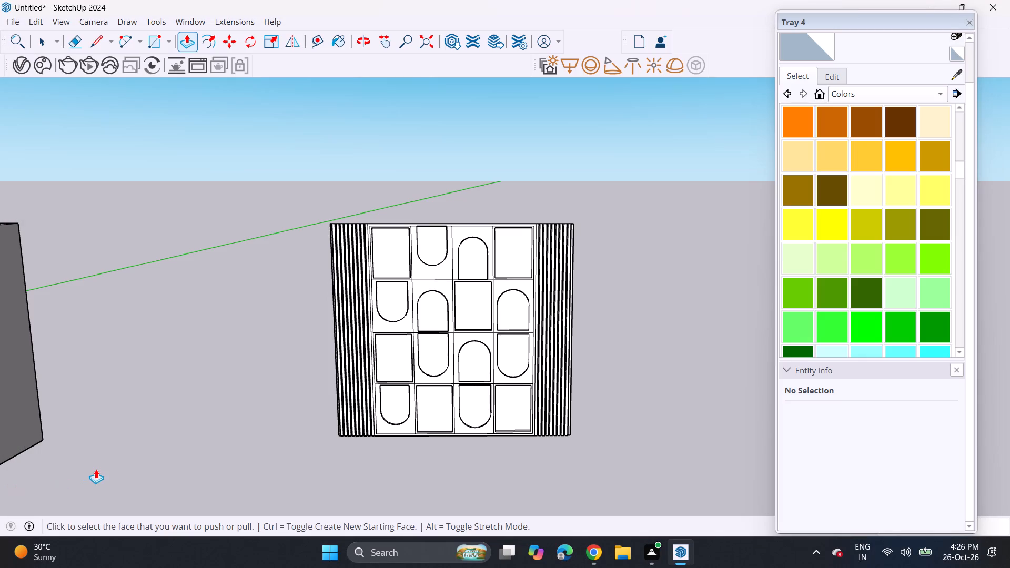
{"action": "left_click", "coordinate": [588, 557]}
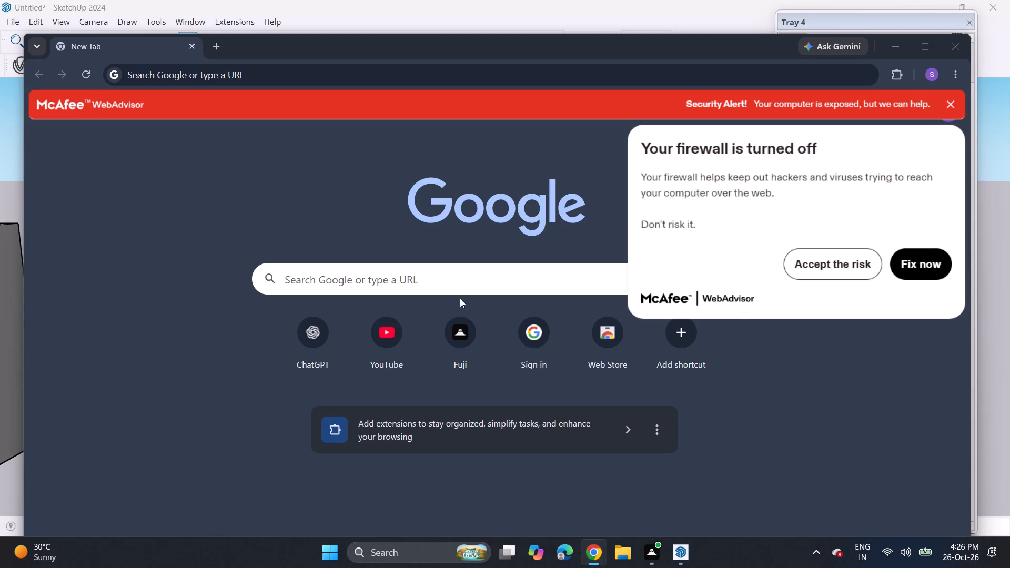
{"action": "left_click", "coordinate": [451, 280]}
{"action": "left_click", "coordinate": [355, 343]}
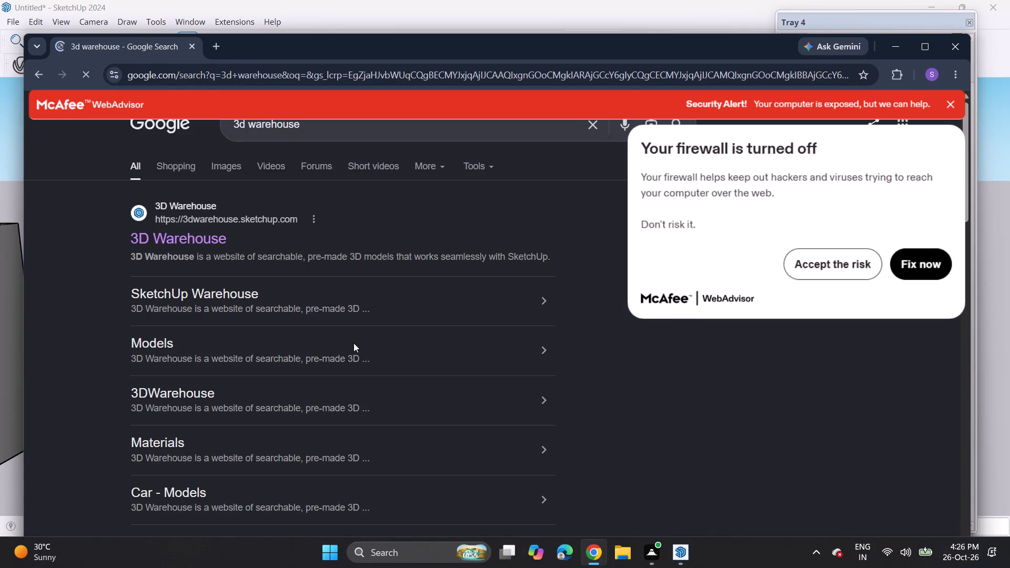
{"action": "left_click", "coordinate": [204, 245]}
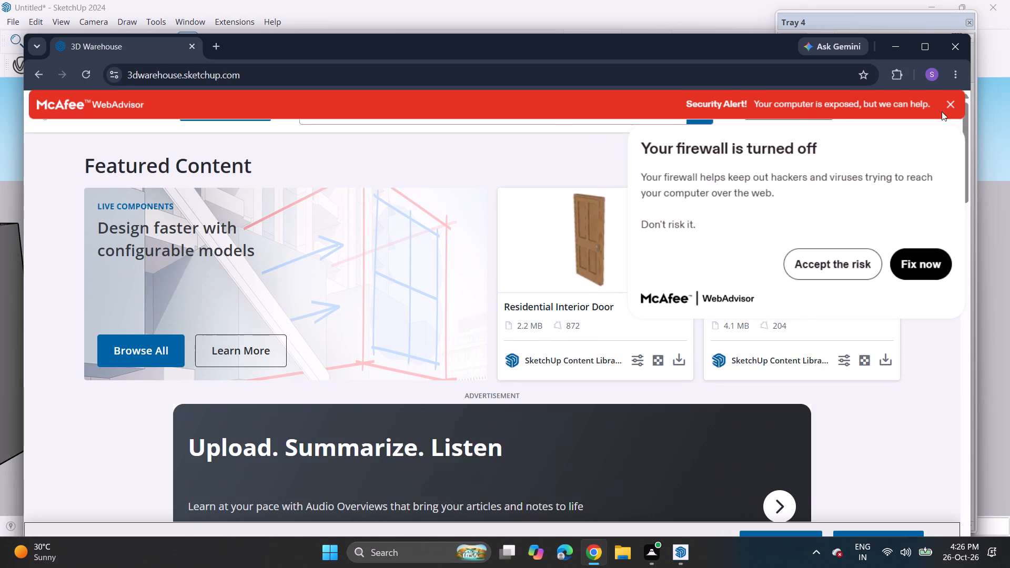
{"action": "left_click", "coordinate": [951, 105]}
Search 3D Warehouse for "round mirror".
{"action": "scroll", "coordinate": [664, 257], "scroll_direction": "down", "scroll_amount": 4}
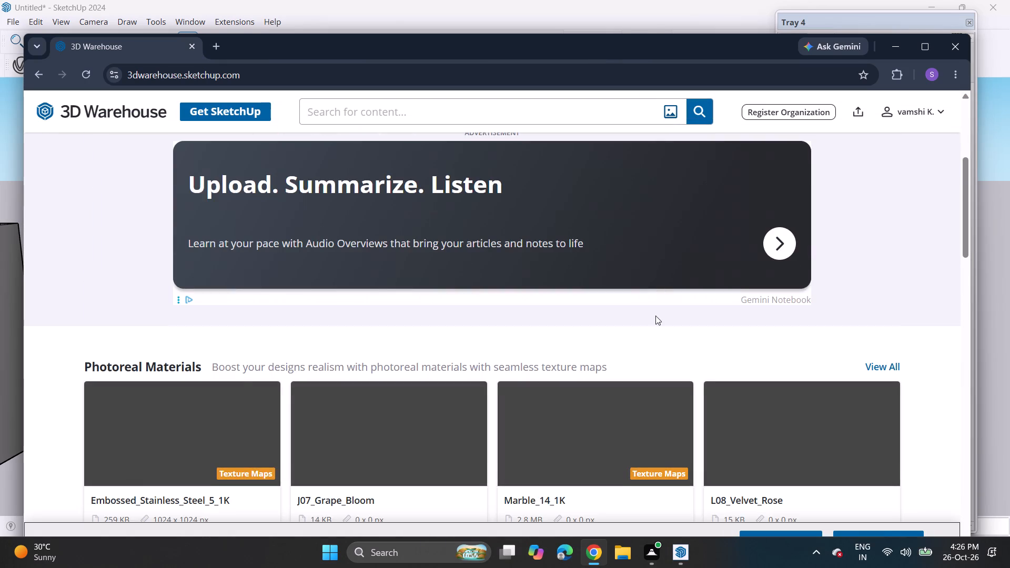
{"action": "scroll", "coordinate": [655, 316], "scroll_direction": "down", "scroll_amount": 7}
{"action": "scroll", "coordinate": [661, 325], "scroll_direction": "up", "scroll_amount": 1}
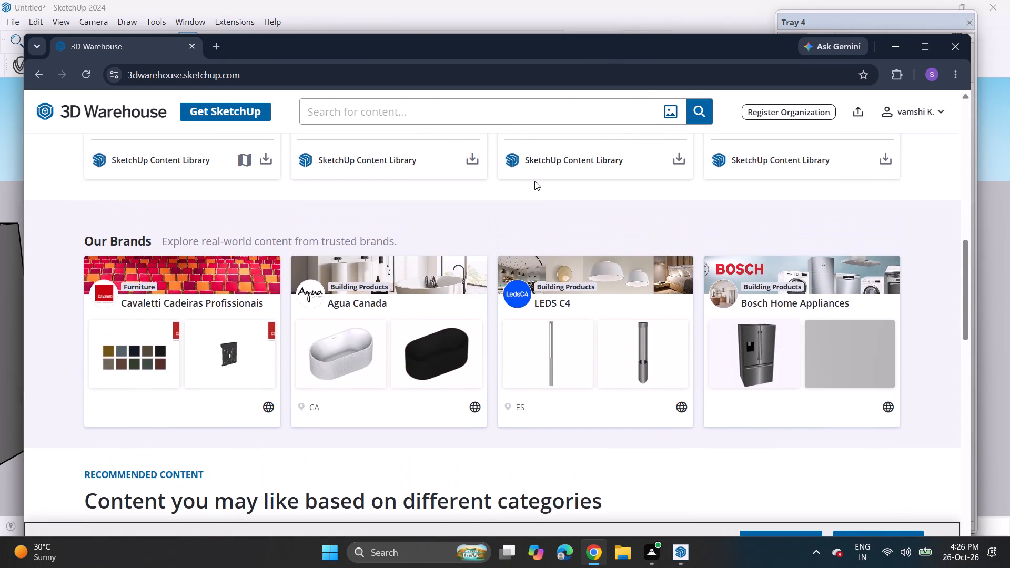
{"action": "left_click", "coordinate": [509, 118]}
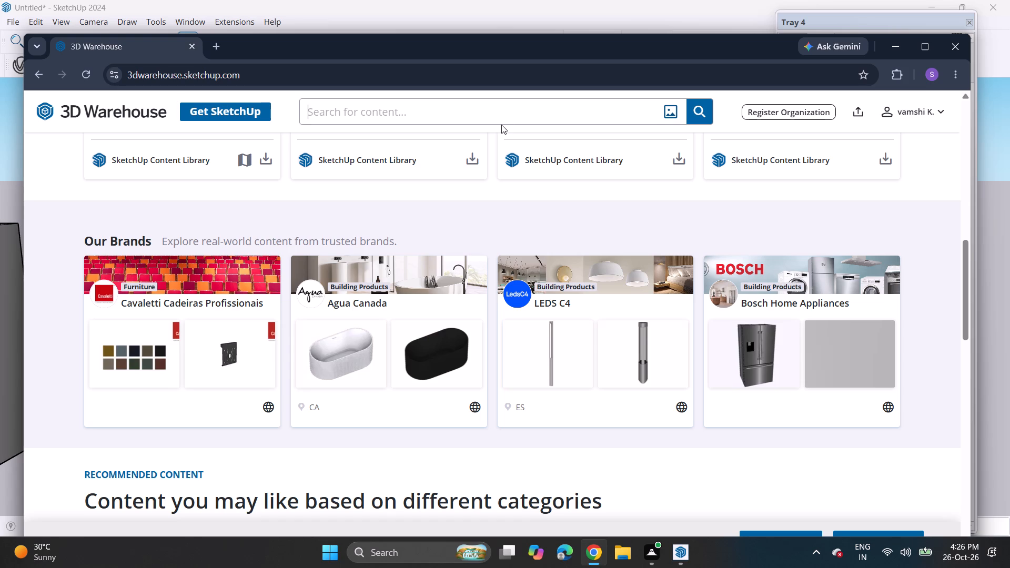
{"action": "type", "text": "roun"}
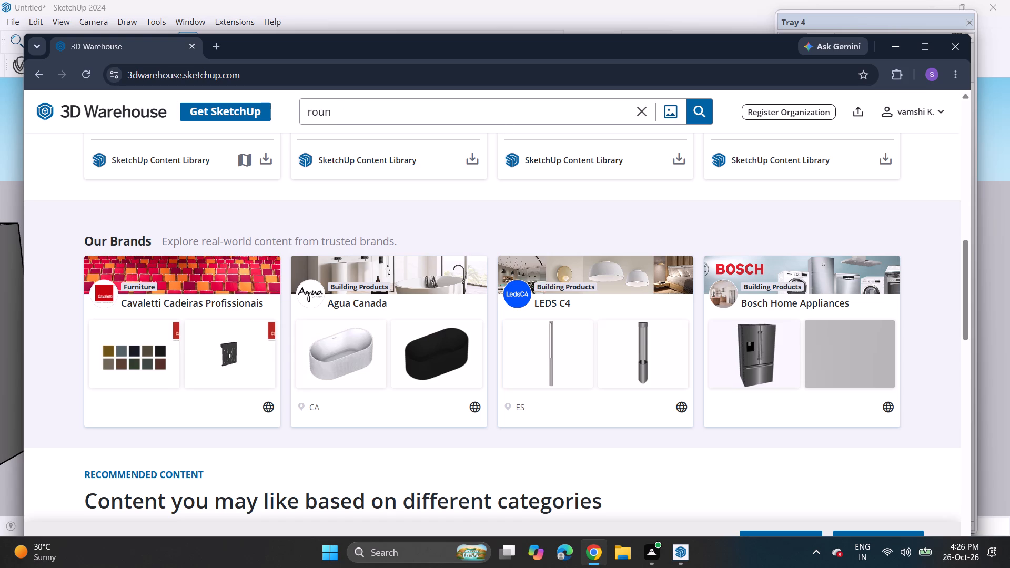
{"action": "type", "text": "d"}
{"action": "key", "text": "space"}
{"action": "type", "text": "mirror"}
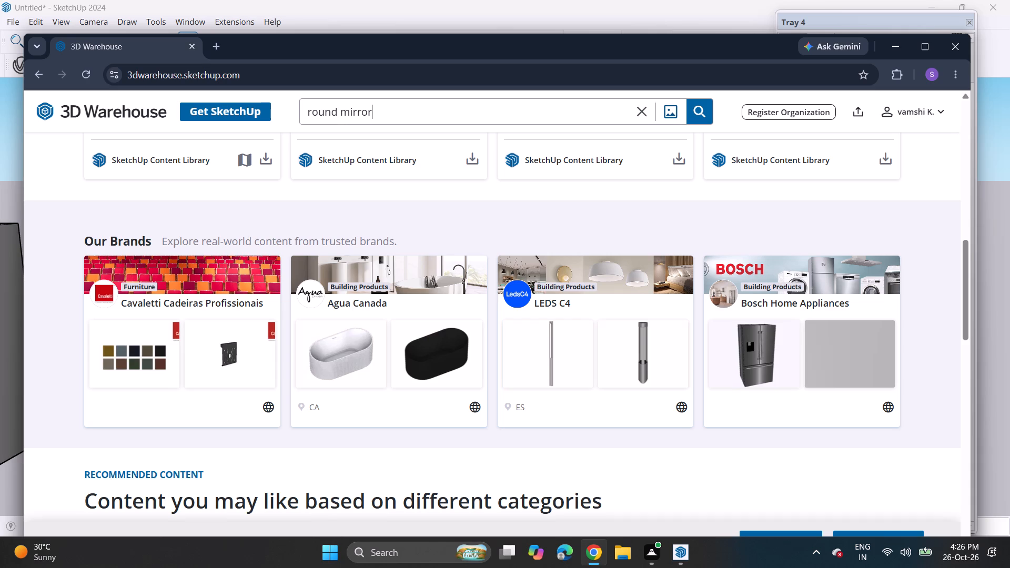
{"action": "key", "text": "Return"}
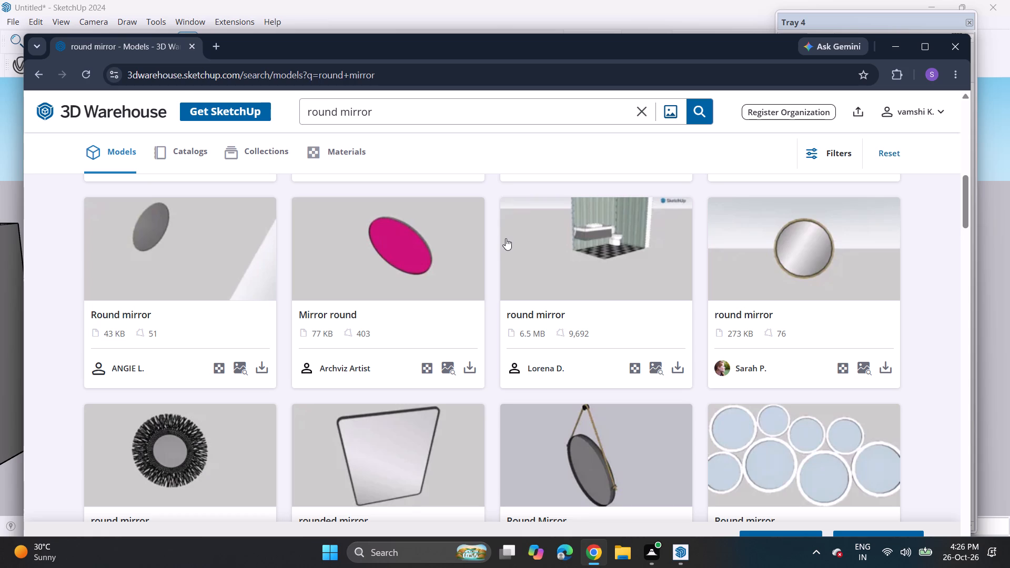
Look through the round mirror models to the end of the results and load more of them.
{"action": "scroll", "coordinate": [505, 245], "scroll_direction": "down", "scroll_amount": 2}
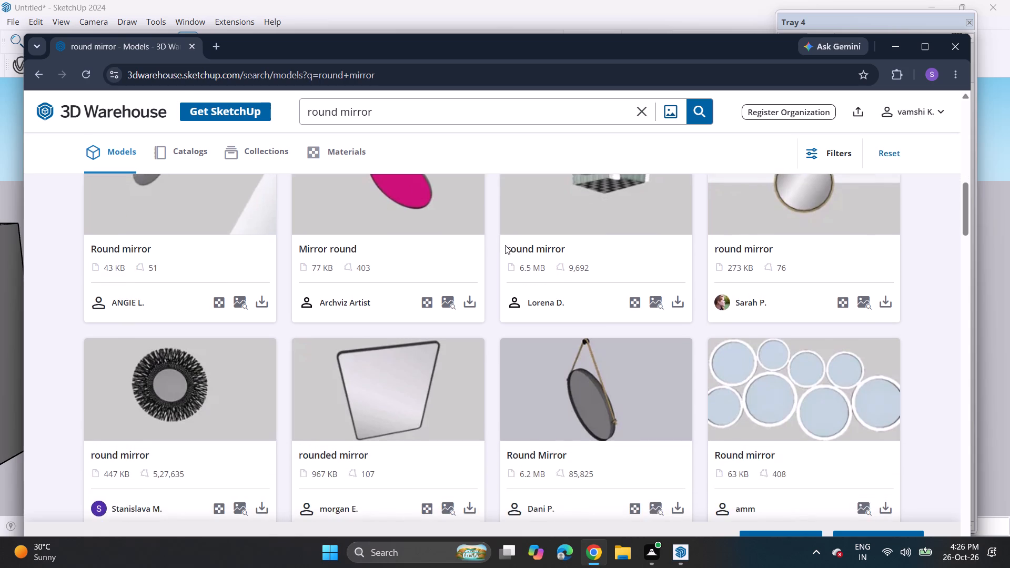
{"action": "scroll", "coordinate": [505, 245], "scroll_direction": "down", "scroll_amount": 4}
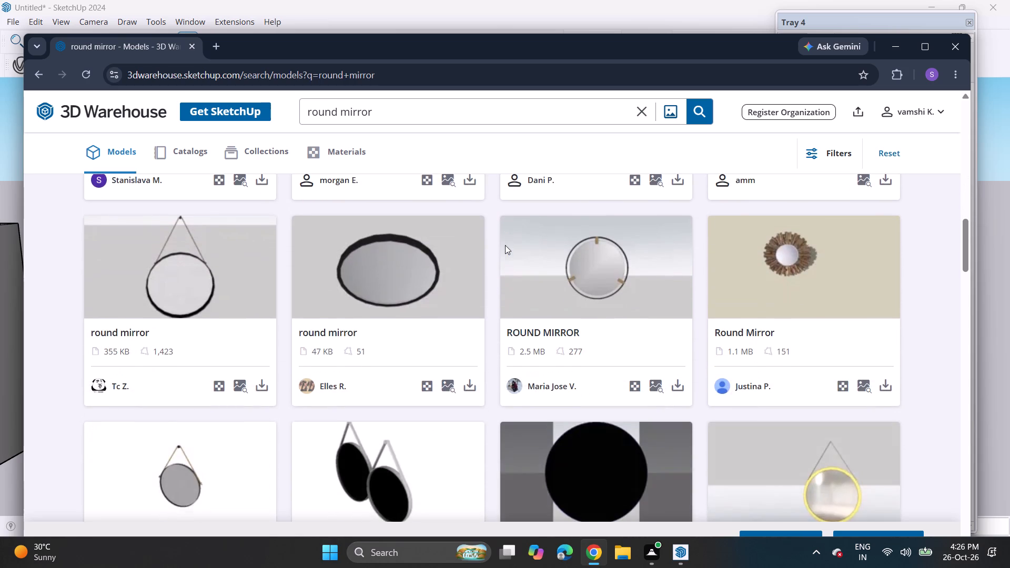
{"action": "scroll", "coordinate": [505, 245], "scroll_direction": "down", "scroll_amount": 6}
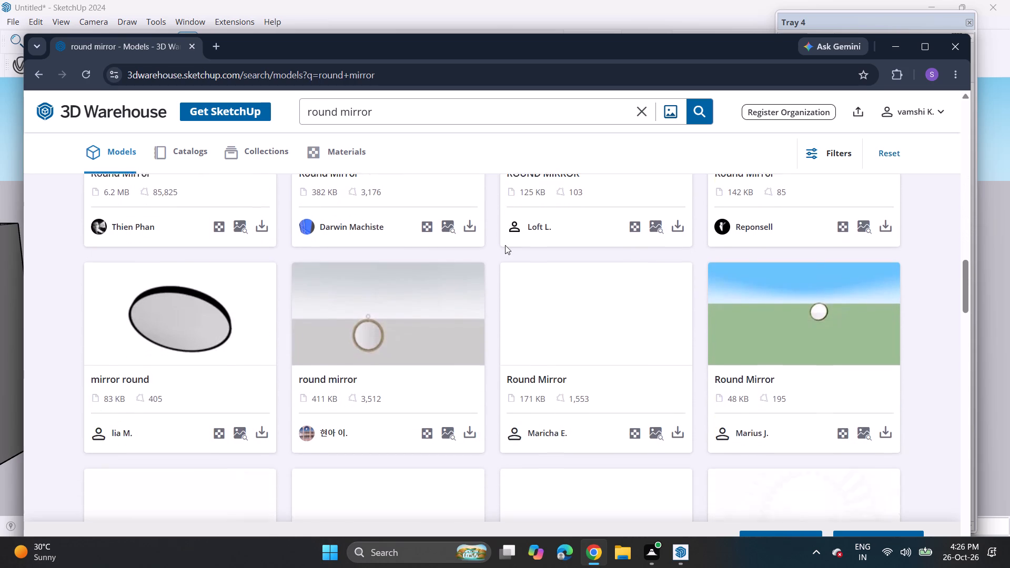
{"action": "scroll", "coordinate": [505, 245], "scroll_direction": "down", "scroll_amount": 5}
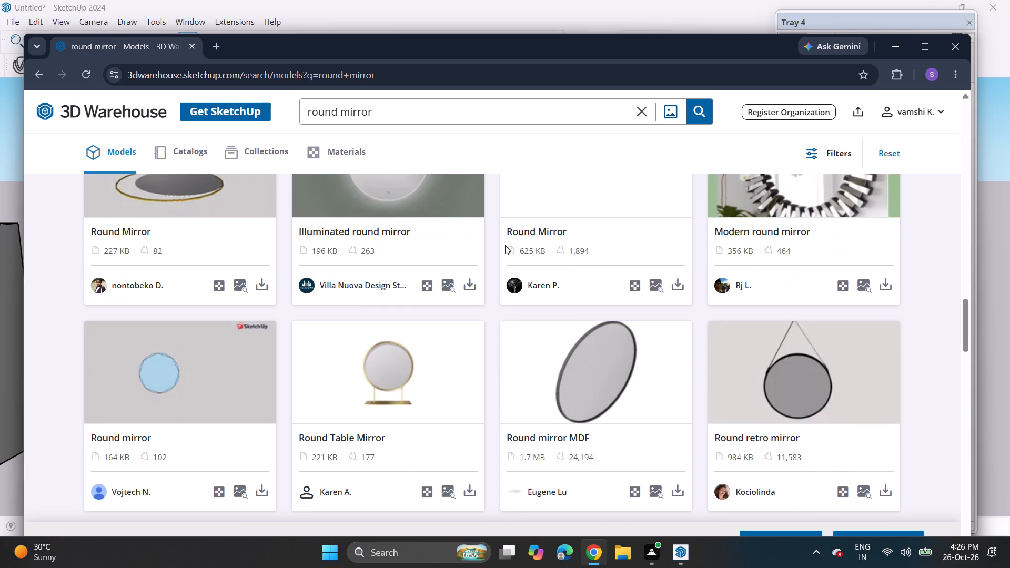
{"action": "scroll", "coordinate": [505, 245], "scroll_direction": "down", "scroll_amount": 12}
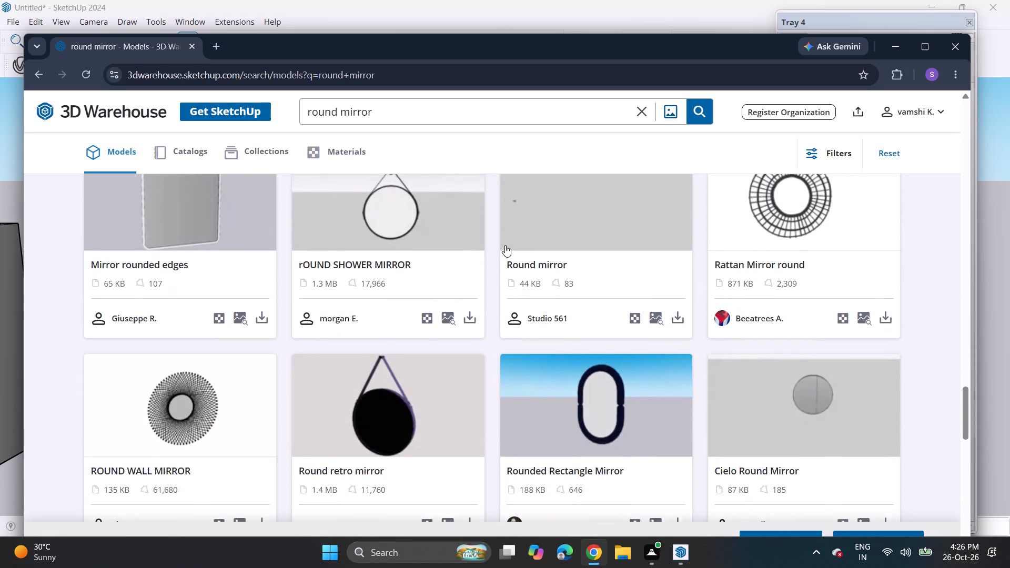
{"action": "scroll", "coordinate": [505, 245], "scroll_direction": "down", "scroll_amount": 10}
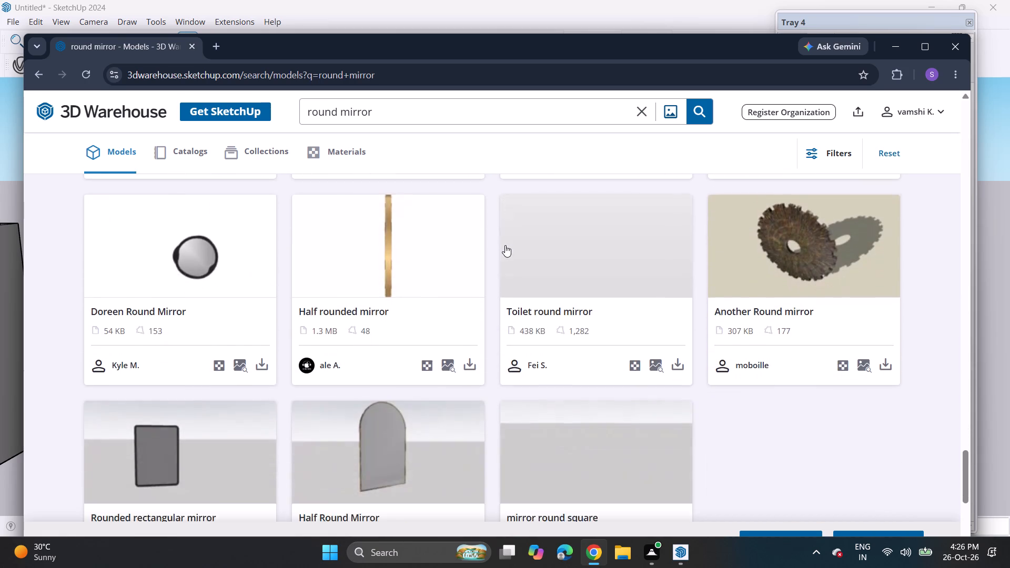
{"action": "scroll", "coordinate": [505, 245], "scroll_direction": "down", "scroll_amount": 7}
{"action": "scroll", "coordinate": [505, 245], "scroll_direction": "up", "scroll_amount": 1}
{"action": "left_click", "coordinate": [499, 240]}
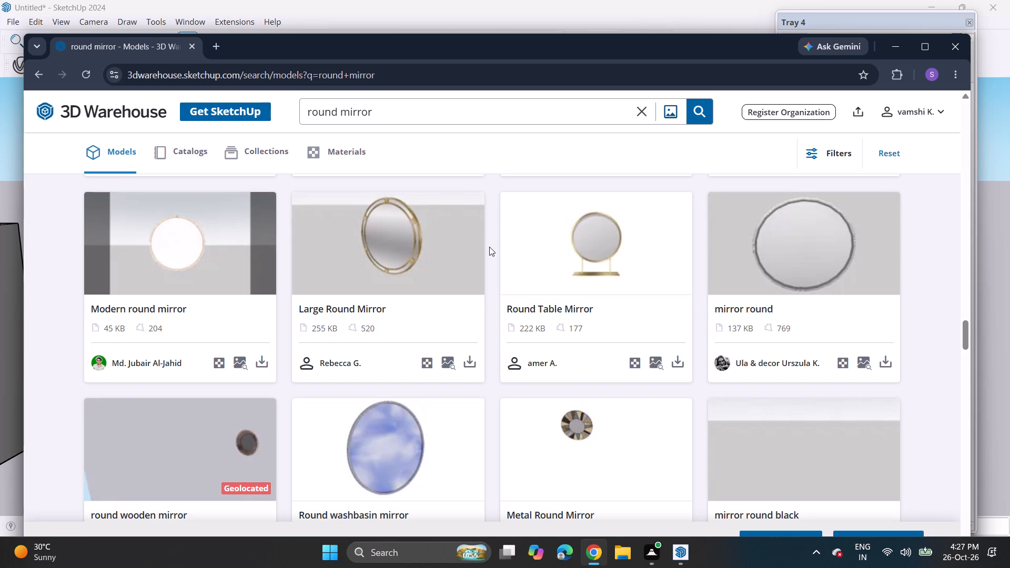
Download the "reglin round mirror" model as a SketchUp file.
{"action": "scroll", "coordinate": [488, 248], "scroll_direction": "up", "scroll_amount": 3}
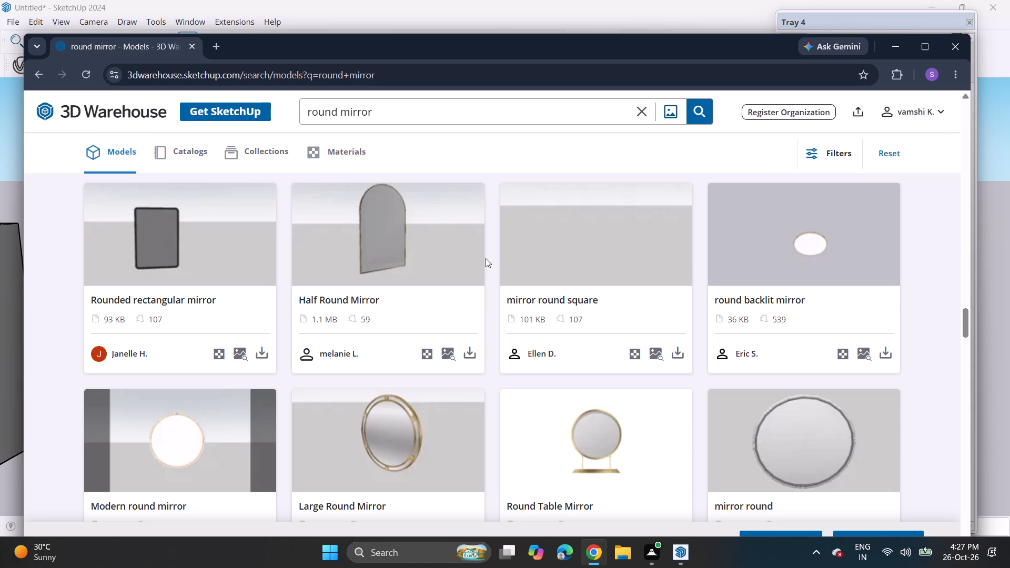
{"action": "scroll", "coordinate": [652, 287], "scroll_direction": "down", "scroll_amount": 5}
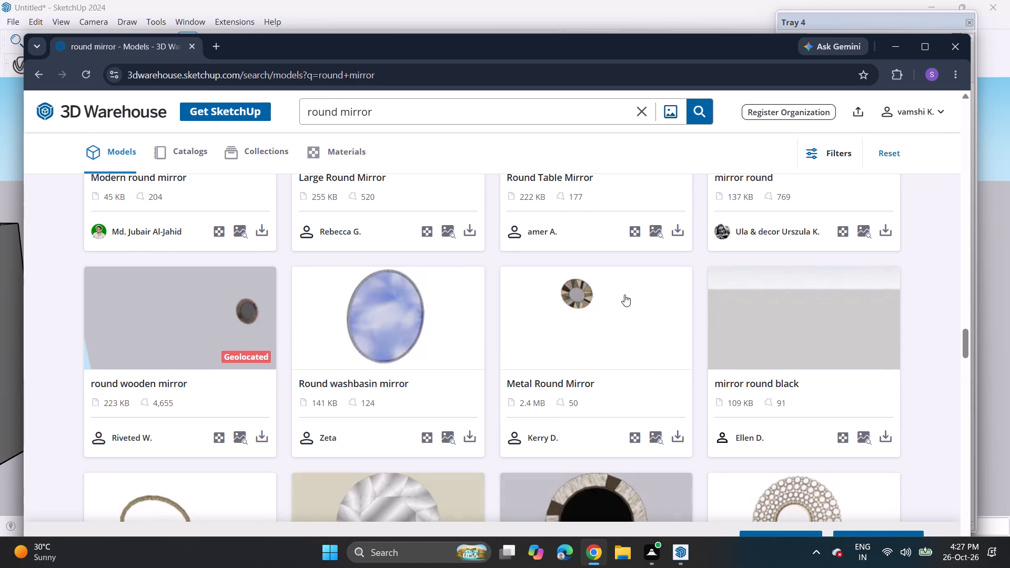
{"action": "scroll", "coordinate": [610, 303], "scroll_direction": "down", "scroll_amount": 4}
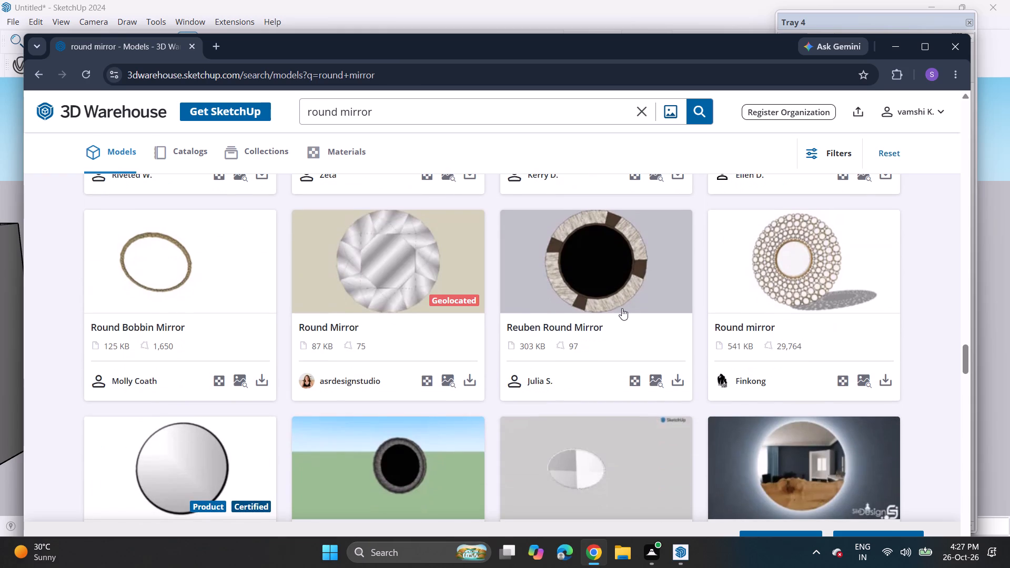
{"action": "scroll", "coordinate": [557, 334], "scroll_direction": "down", "scroll_amount": 2}
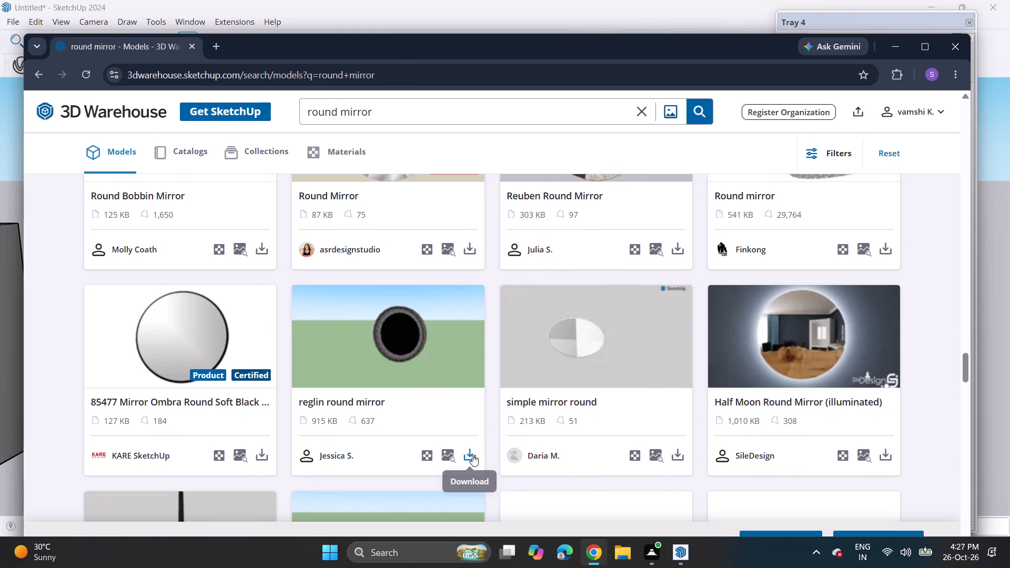
{"action": "left_click", "coordinate": [472, 454]}
{"action": "left_click", "coordinate": [512, 486]}
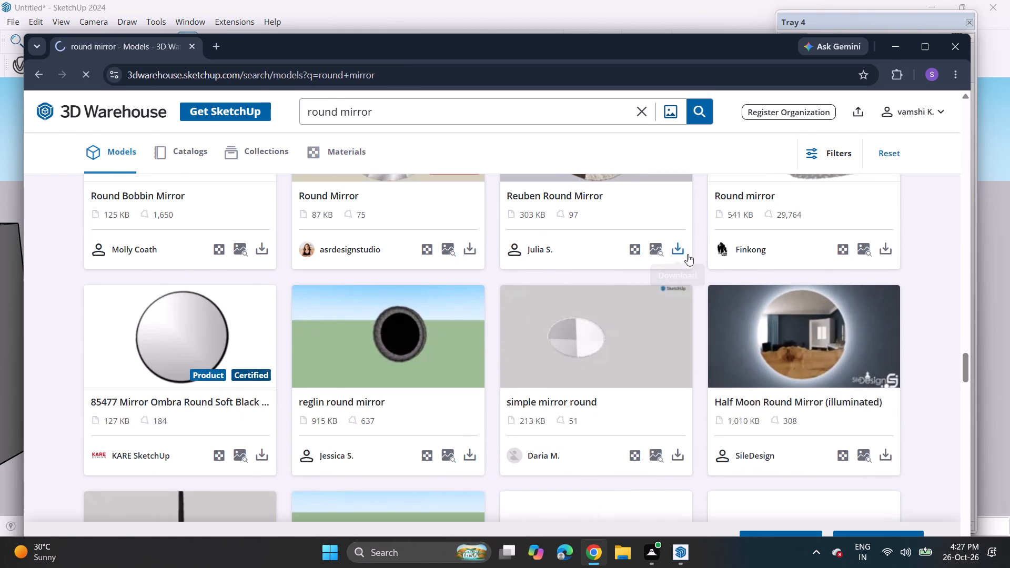
Download the "Reuben Round Mirror" model as a SketchUp file.
{"action": "left_click", "coordinate": [680, 247]}
{"action": "left_click", "coordinate": [692, 280]}
Examine the remaining round mirror models for other suitable designs and load a further batch of results.
{"action": "scroll", "coordinate": [521, 294], "scroll_direction": "down", "scroll_amount": 4}
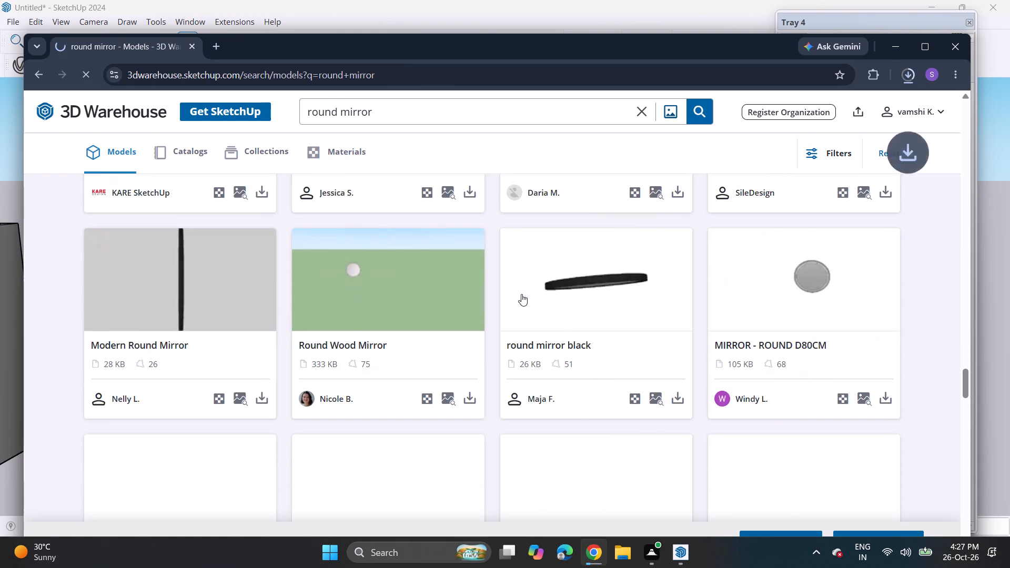
{"action": "scroll", "coordinate": [521, 294], "scroll_direction": "down", "scroll_amount": 9}
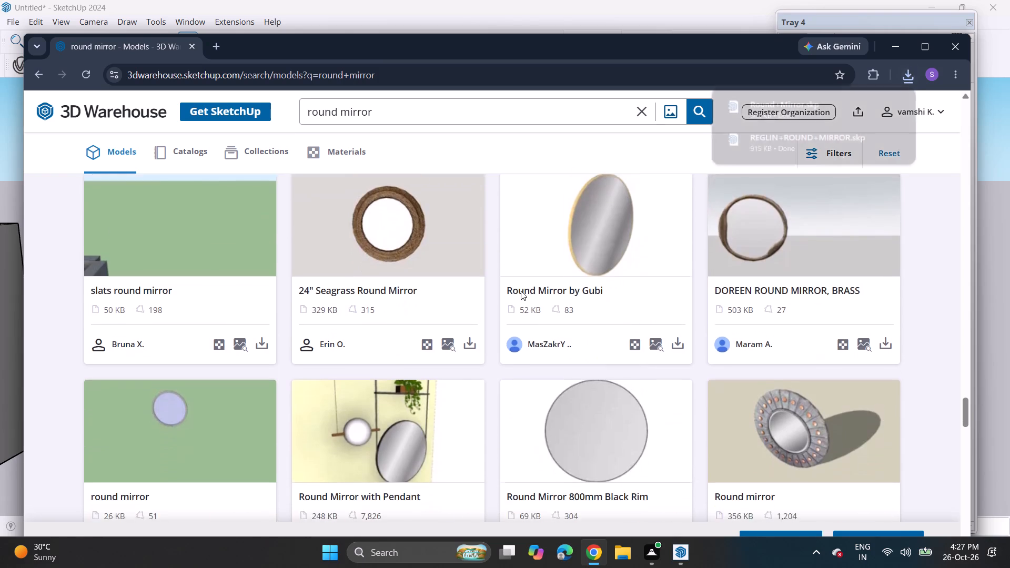
{"action": "scroll", "coordinate": [521, 291], "scroll_direction": "down", "scroll_amount": 6}
{"action": "scroll", "coordinate": [521, 291], "scroll_direction": "up", "scroll_amount": 1}
{"action": "scroll", "coordinate": [521, 291], "scroll_direction": "down", "scroll_amount": 2}
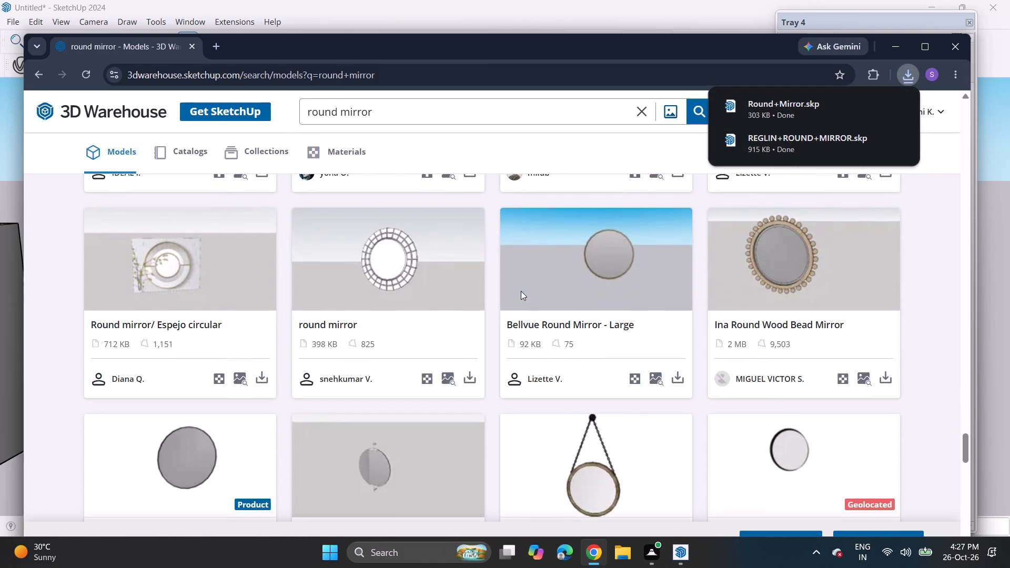
{"action": "scroll", "coordinate": [521, 291], "scroll_direction": "down", "scroll_amount": 9}
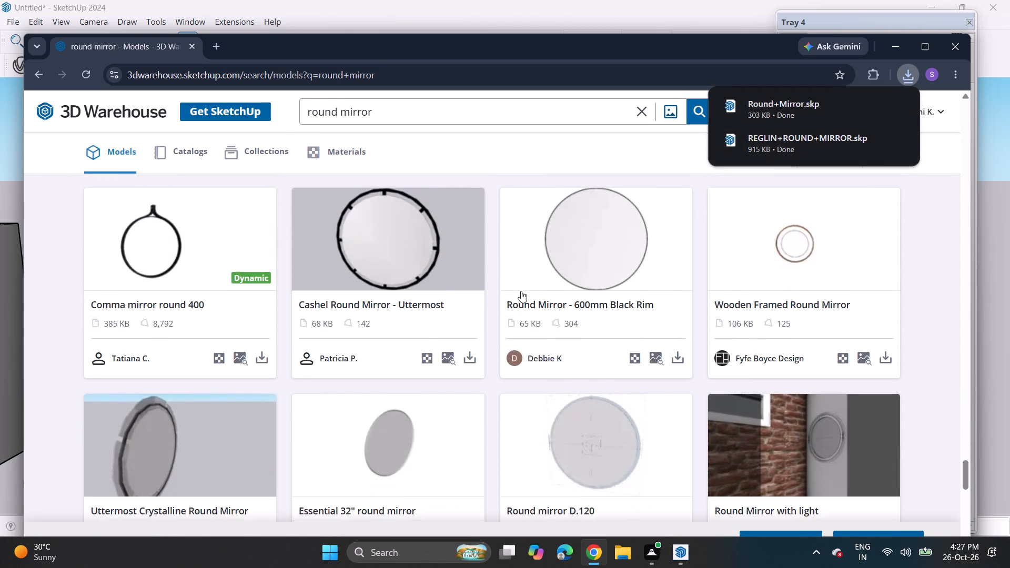
{"action": "scroll", "coordinate": [521, 291], "scroll_direction": "down", "scroll_amount": 5}
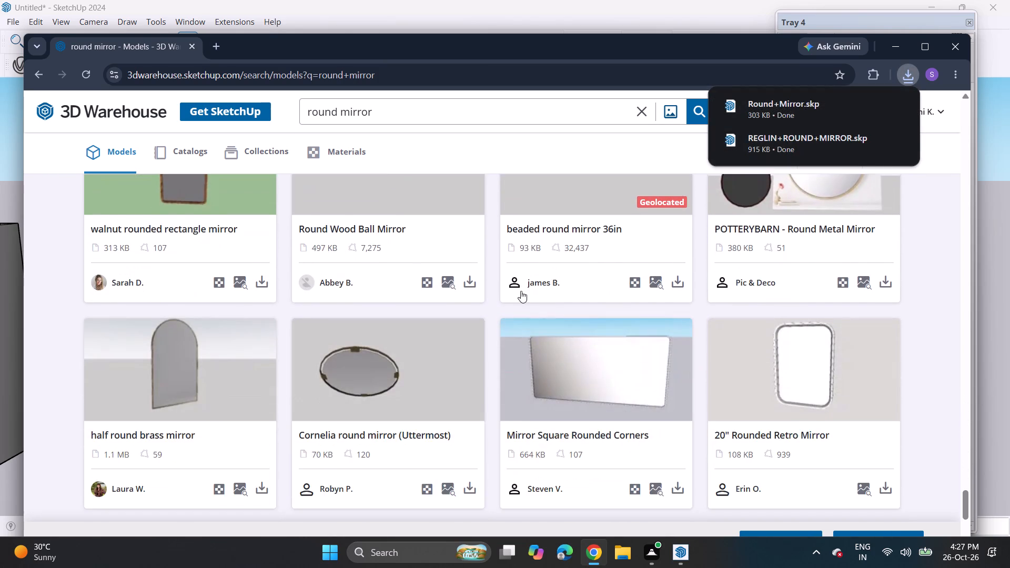
{"action": "scroll", "coordinate": [521, 291], "scroll_direction": "down", "scroll_amount": 4}
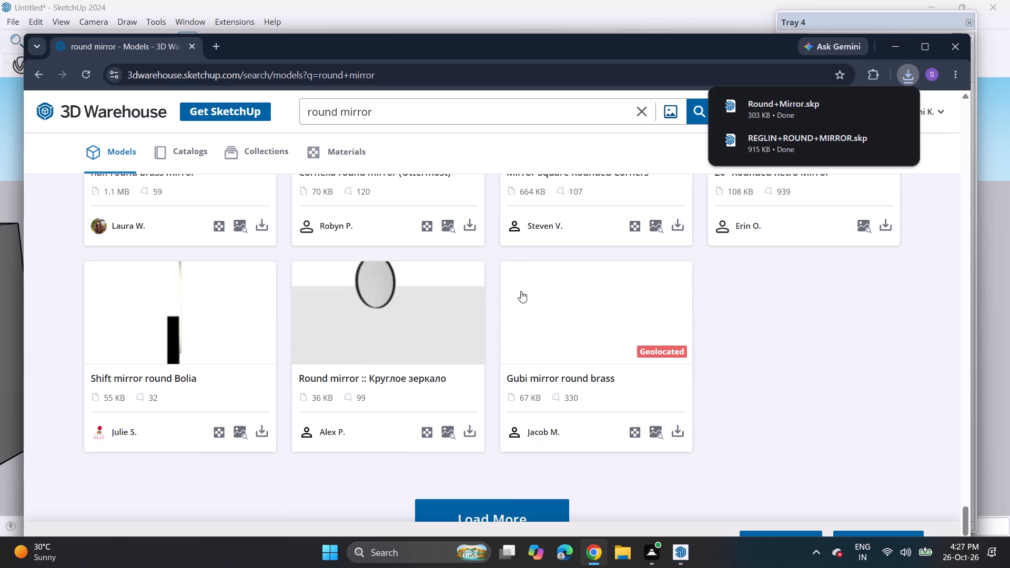
{"action": "scroll", "coordinate": [521, 291], "scroll_direction": "down", "scroll_amount": 1}
{"action": "left_click", "coordinate": [514, 449]}
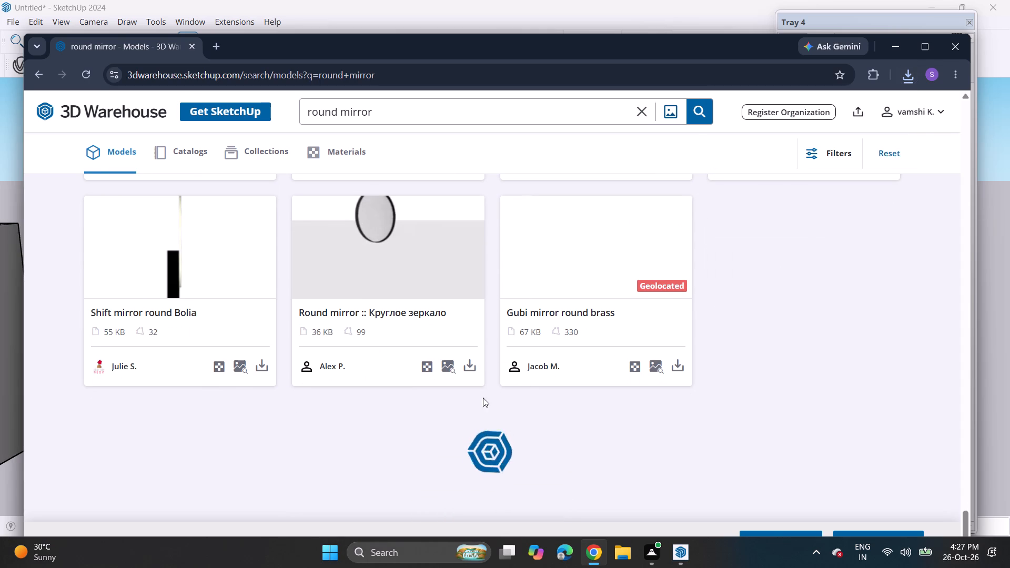
Search 3D Warehouse for "round frame" models.
{"action": "left_click", "coordinate": [385, 112]}
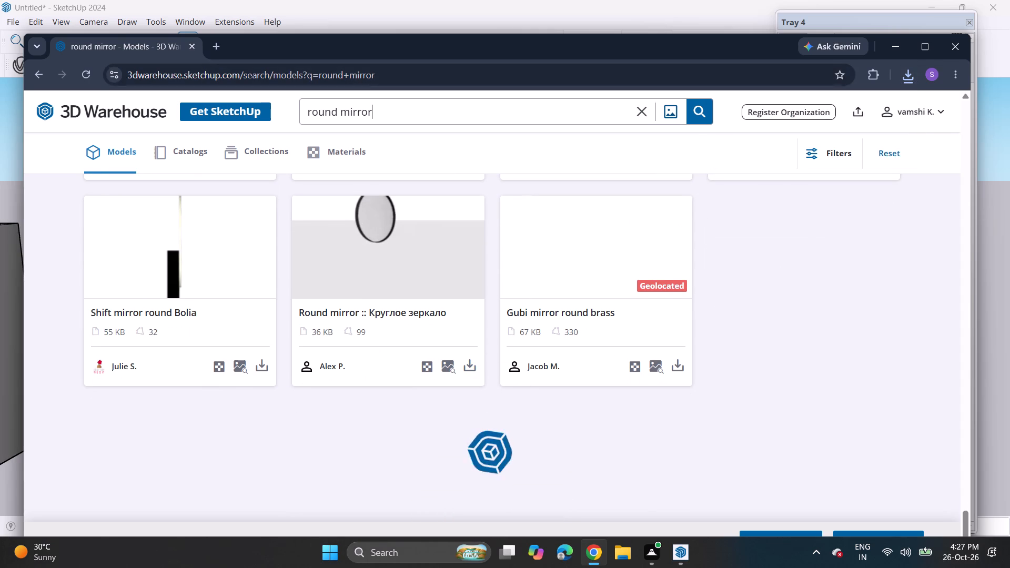
{"action": "key", "text": "BackSpace"}
{"action": "key", "text": "BackSpace"}
{"action": "key", "text": "BackSpace"}
{"action": "key", "text": "BackSpace"}
{"action": "key", "text": "BackSpace"}
{"action": "key", "text": "BackSpace"}
{"action": "key", "text": "BackSpace"}
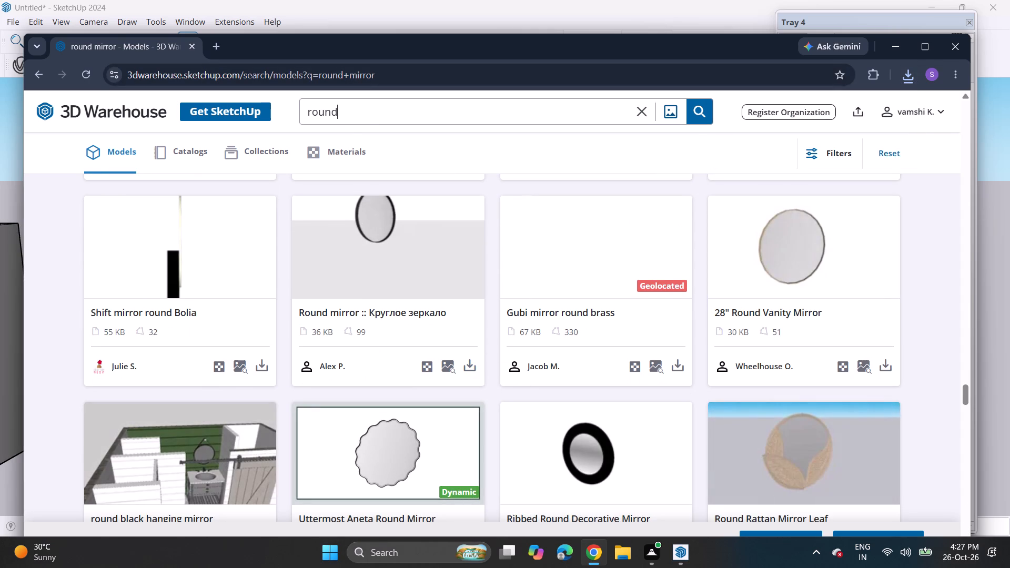
{"action": "left_click", "coordinate": [350, 131]}
{"action": "type", "text": "fra"}
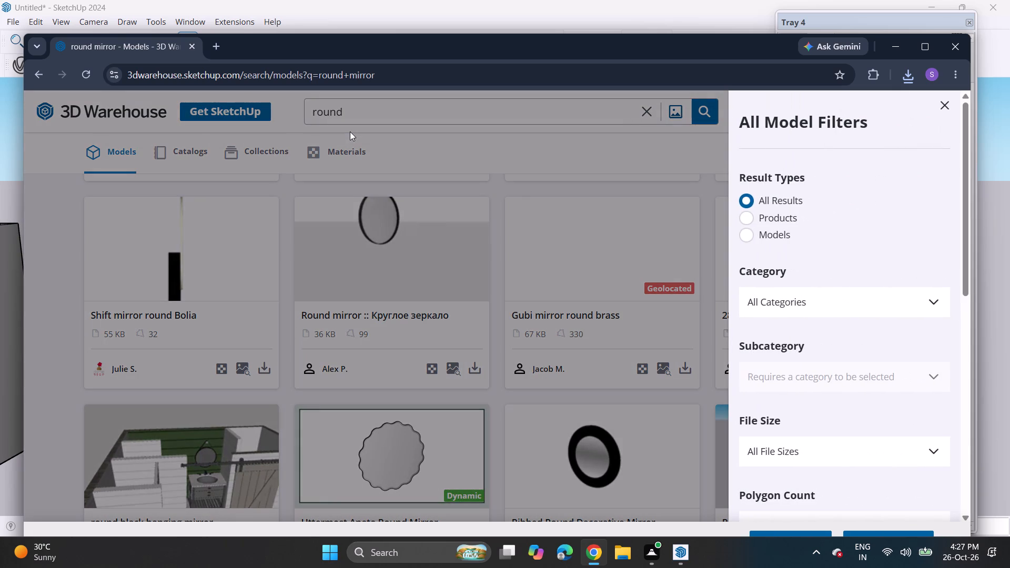
{"action": "left_click", "coordinate": [460, 172]}
{"action": "left_click", "coordinate": [452, 119]}
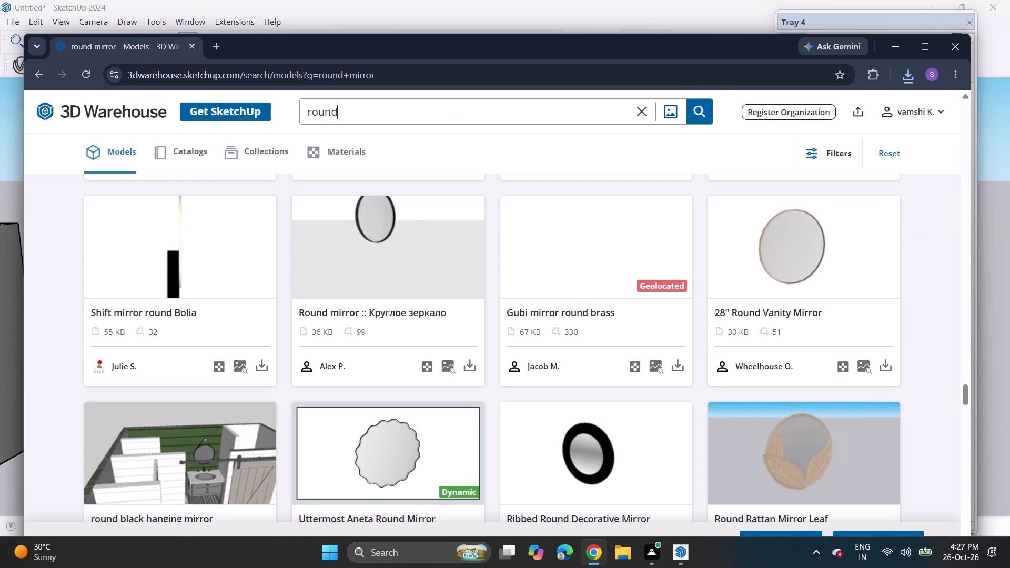
{"action": "key", "text": "space"}
{"action": "type", "text": "f"}
{"action": "type", "text": "rame"}
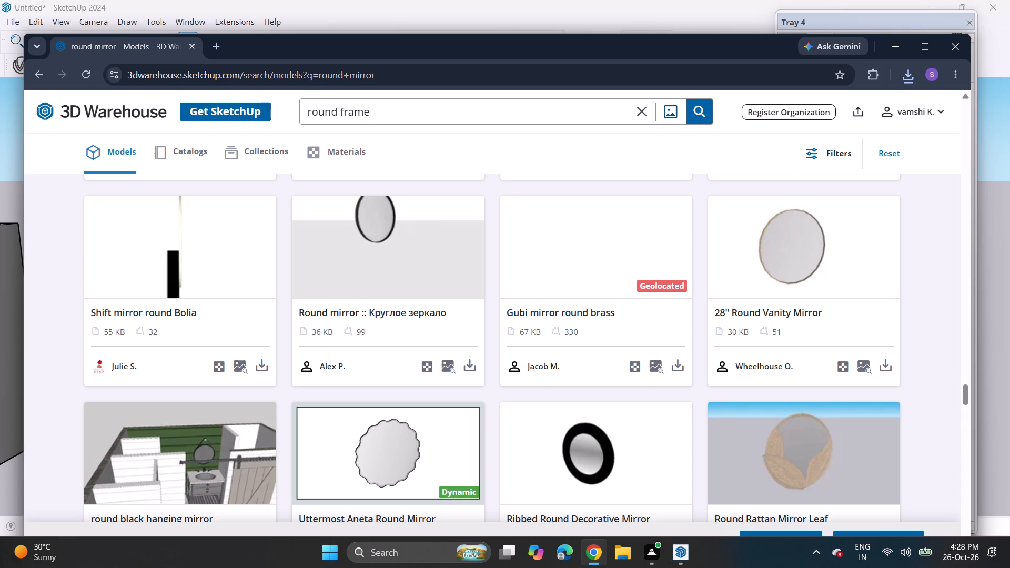
{"action": "key", "text": "Return"}
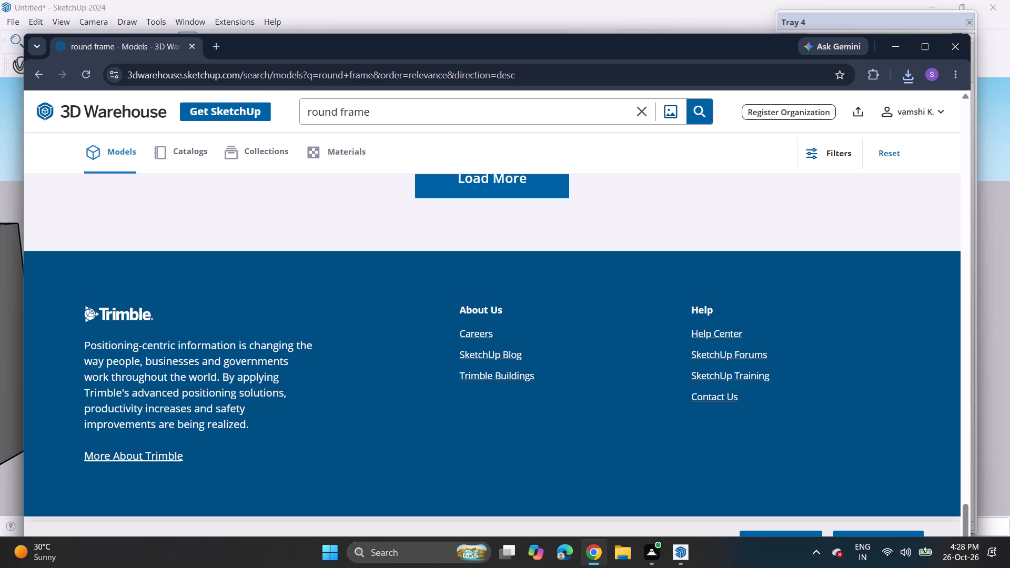
Look through the round frame results for decor pieces that suit the wall niches.
{"action": "scroll", "coordinate": [372, 277], "scroll_direction": "up", "scroll_amount": 9}
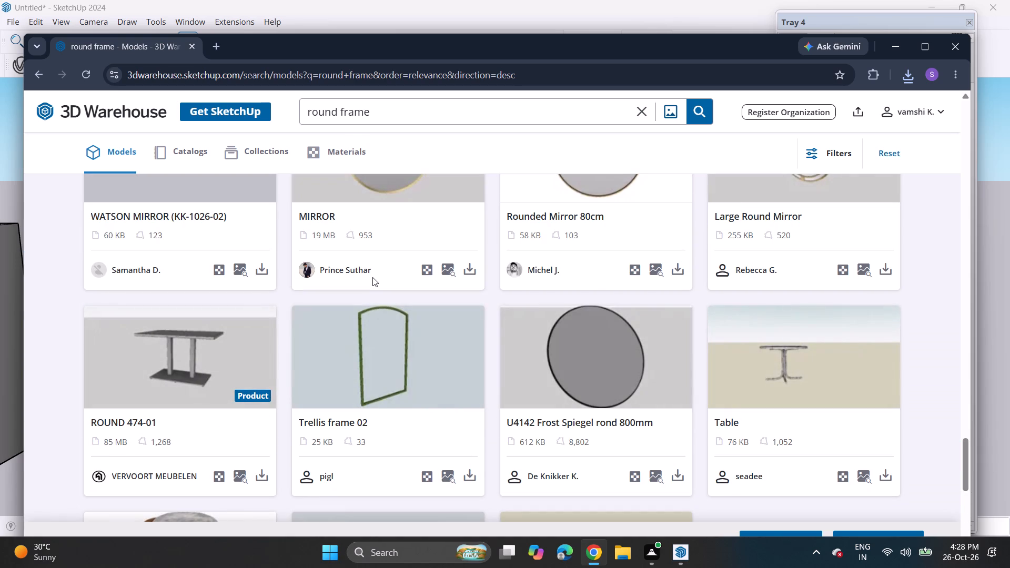
{"action": "scroll", "coordinate": [372, 277], "scroll_direction": "up", "scroll_amount": 10}
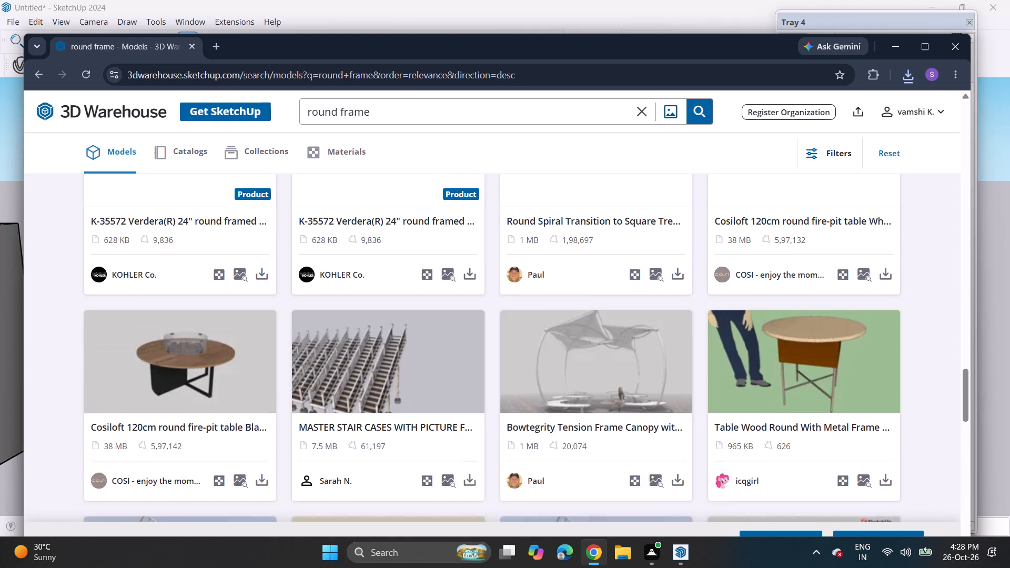
{"action": "scroll", "coordinate": [371, 277], "scroll_direction": "up", "scroll_amount": 5}
{"action": "scroll", "coordinate": [371, 277], "scroll_direction": "down", "scroll_amount": 1}
{"action": "scroll", "coordinate": [371, 277], "scroll_direction": "up", "scroll_amount": 4}
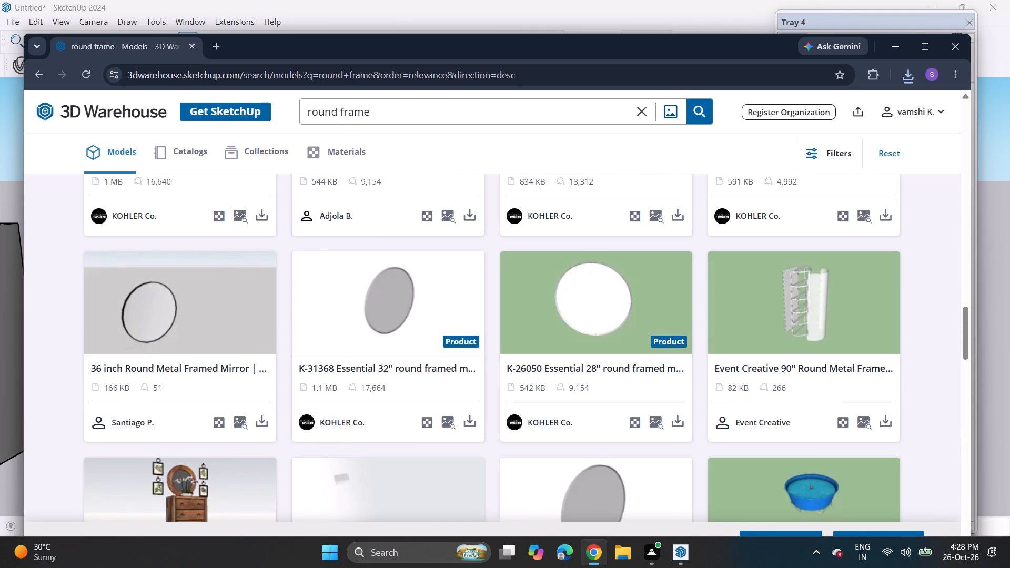
Broaden the model search to just "frame".
{"action": "left_click", "coordinate": [336, 107]}
{"action": "key", "text": "BackSpace"}
{"action": "key", "text": "BackSpace"}
{"action": "key", "text": "BackSpace"}
{"action": "key", "text": "BackSpace"}
{"action": "key", "text": "BackSpace"}
{"action": "key", "text": "BackSpace"}
{"action": "key", "text": "BackSpace"}
{"action": "key", "text": "BackSpace"}
{"action": "key", "text": "BackSpace"}
{"action": "key", "text": "BackSpace"}
{"action": "key", "text": "BackSpace"}
{"action": "key", "text": "BackSpace"}
{"action": "key", "text": "BackSpace"}
{"action": "key", "text": "BackSpace"}
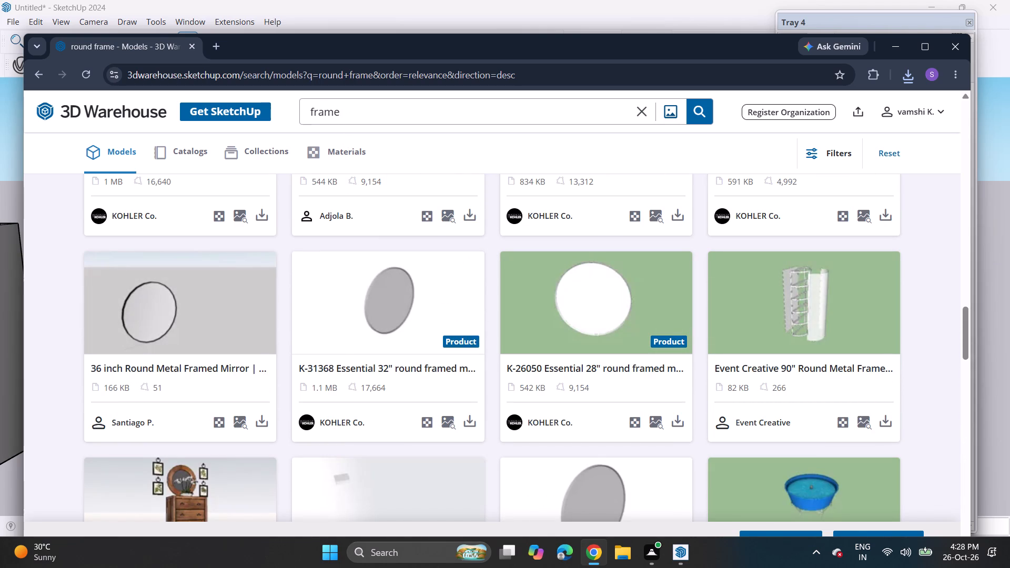
{"action": "left_click", "coordinate": [361, 113]}
{"action": "key", "text": "Return"}
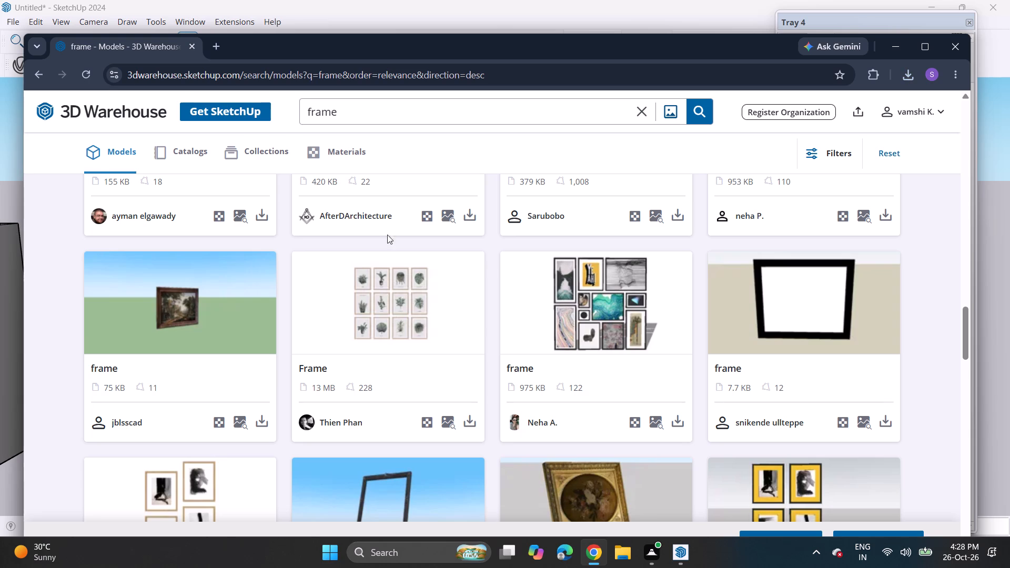
Examine the frame models further down the results for suitable wall decor.
{"action": "scroll", "coordinate": [387, 247], "scroll_direction": "down", "scroll_amount": 8}
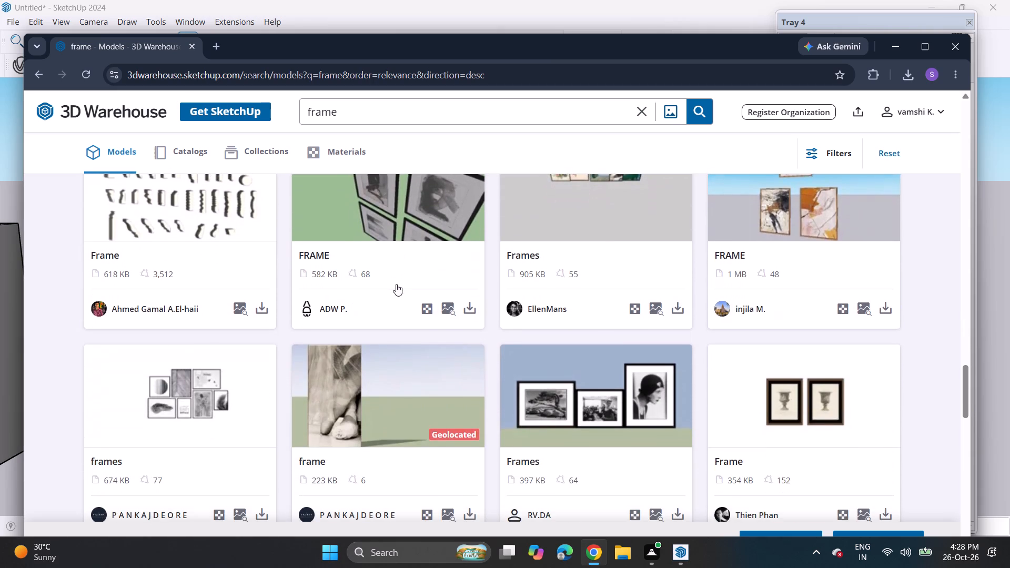
{"action": "scroll", "coordinate": [396, 284], "scroll_direction": "down", "scroll_amount": 6}
{"action": "scroll", "coordinate": [396, 284], "scroll_direction": "up", "scroll_amount": 1}
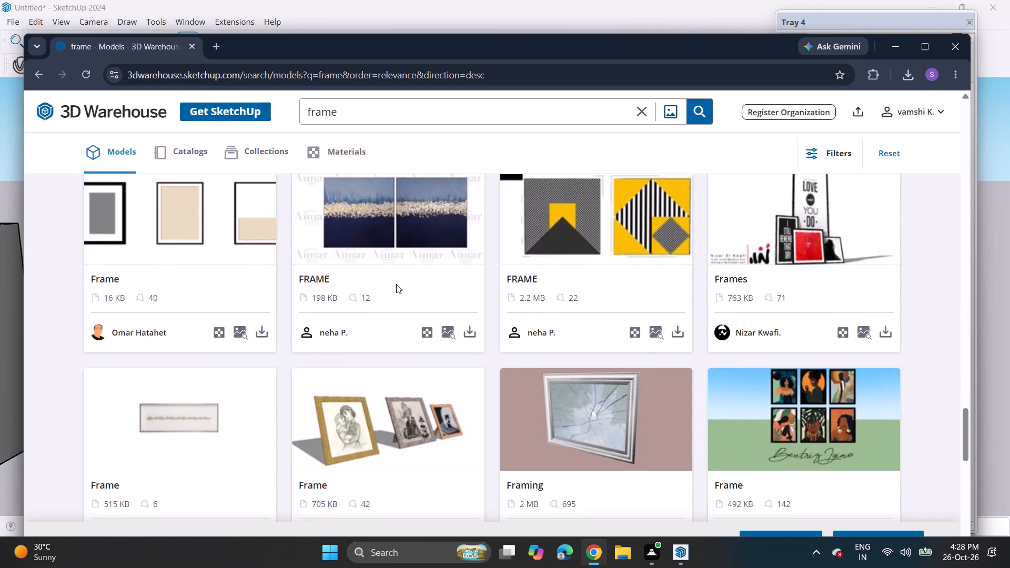
{"action": "scroll", "coordinate": [396, 284], "scroll_direction": "down", "scroll_amount": 6}
{"action": "scroll", "coordinate": [396, 284], "scroll_direction": "up", "scroll_amount": 2}
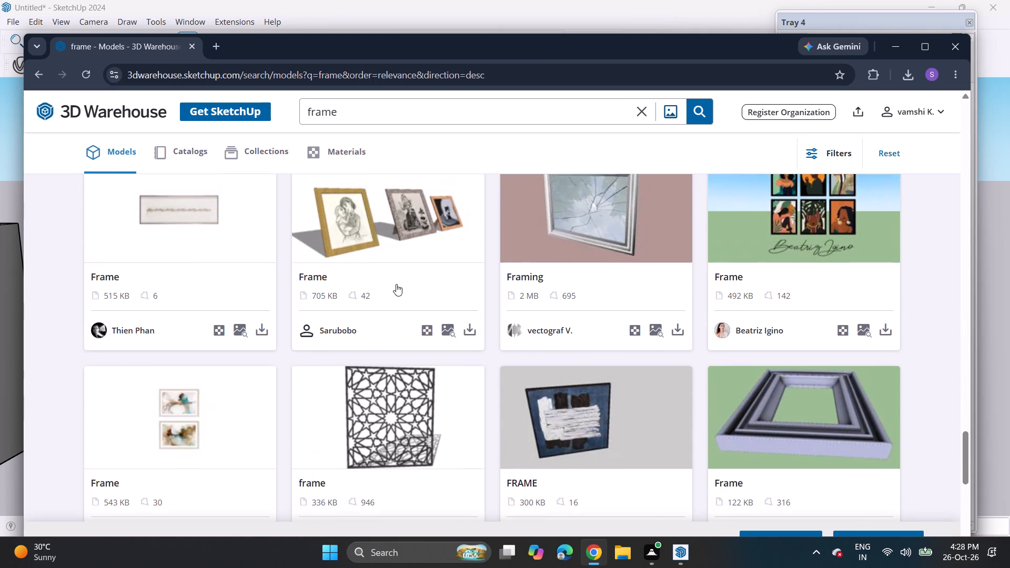
Download the 8.9 MB "FRAME" model showing five round dark plates as a SketchUp file.
{"action": "scroll", "coordinate": [396, 284], "scroll_direction": "up", "scroll_amount": 6}
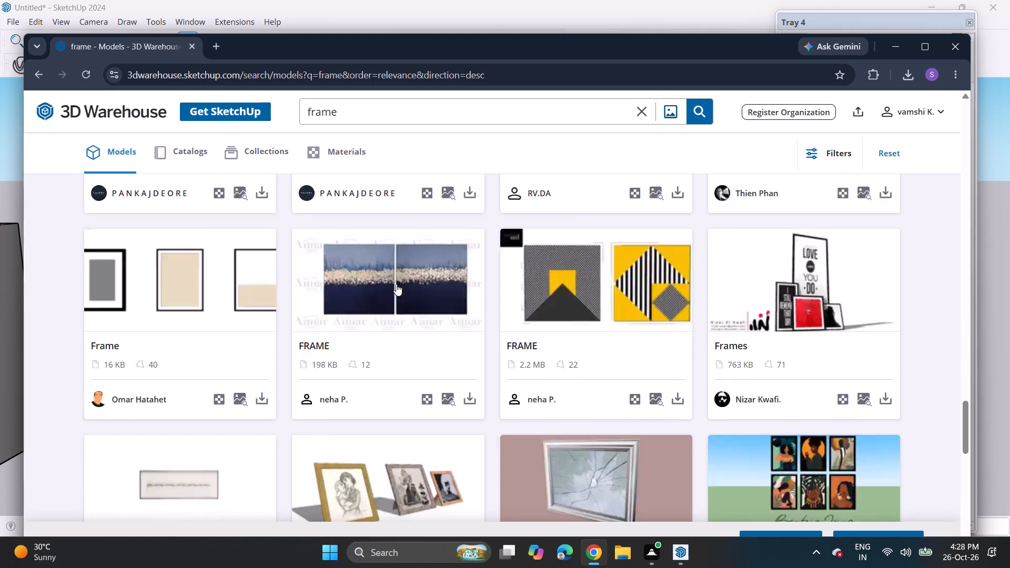
{"action": "scroll", "coordinate": [396, 284], "scroll_direction": "up", "scroll_amount": 10}
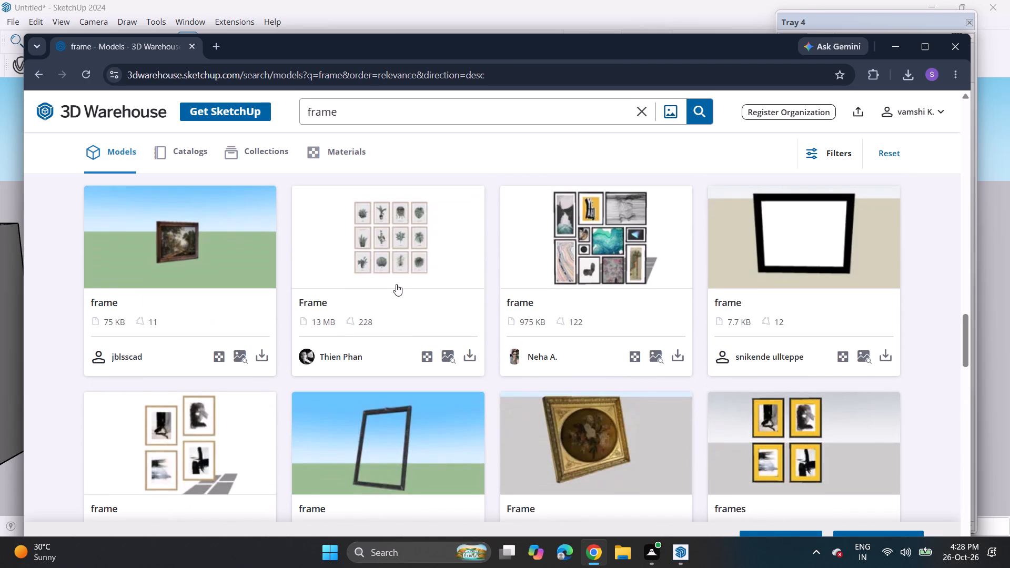
{"action": "scroll", "coordinate": [396, 284], "scroll_direction": "up", "scroll_amount": 4}
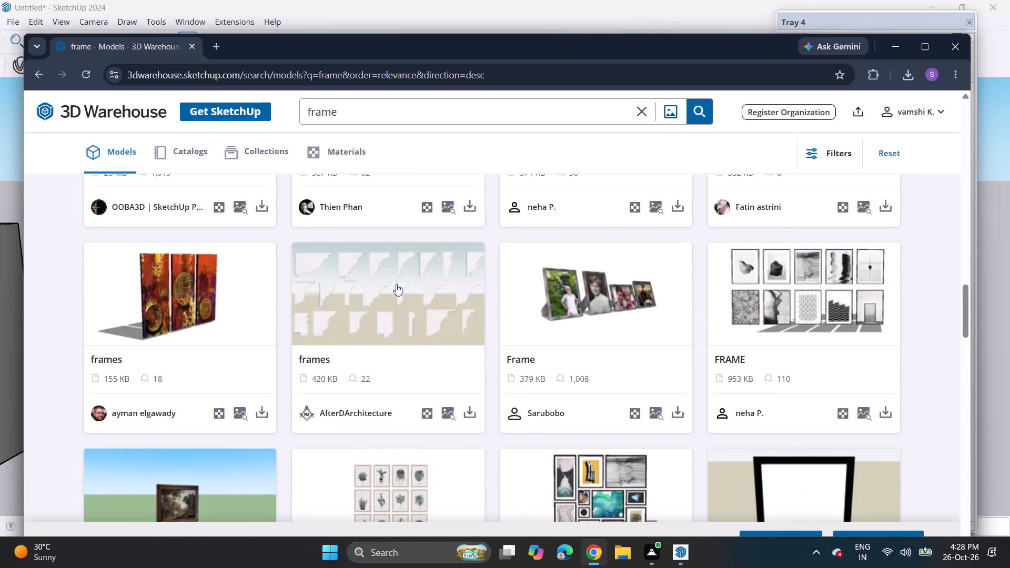
{"action": "scroll", "coordinate": [396, 284], "scroll_direction": "up", "scroll_amount": 5}
{"action": "scroll", "coordinate": [396, 284], "scroll_direction": "down", "scroll_amount": 1}
{"action": "scroll", "coordinate": [396, 284], "scroll_direction": "up", "scroll_amount": 3}
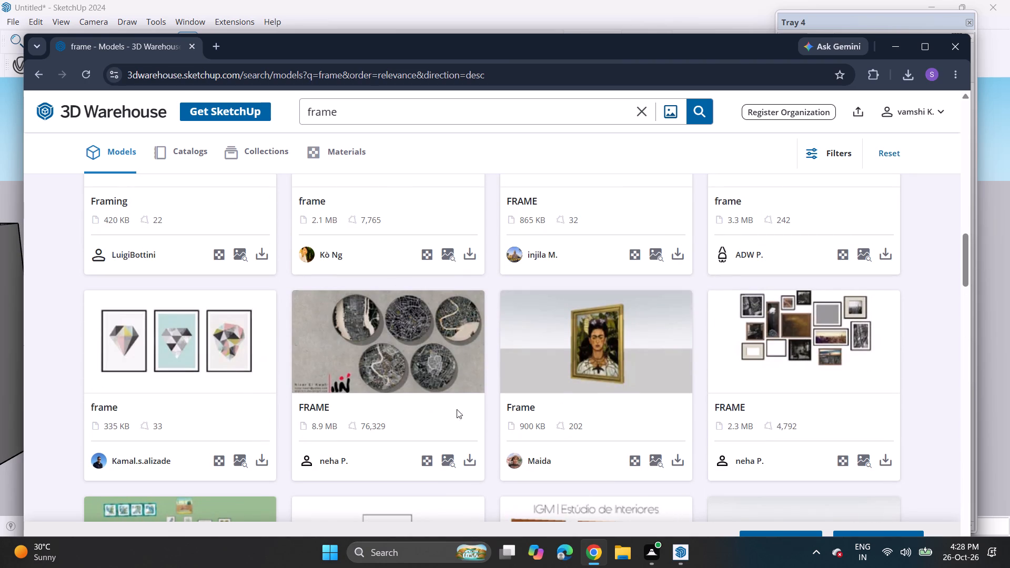
{"action": "left_click", "coordinate": [468, 457]}
{"action": "left_click", "coordinate": [490, 352]}
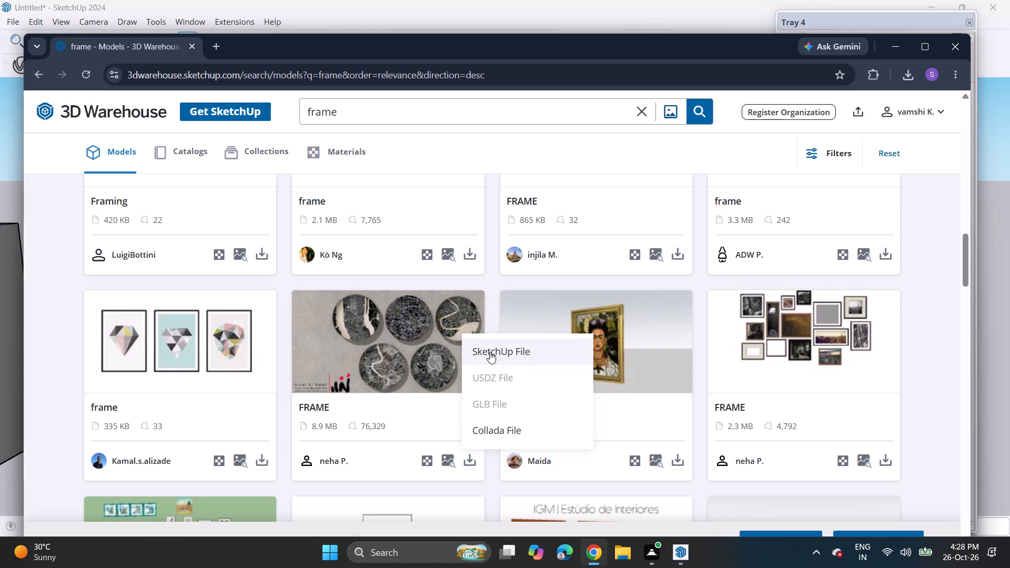
Download the 578 KB "frAME" model of two round hanging mirrors as a SketchUp file.
{"action": "scroll", "coordinate": [490, 352], "scroll_direction": "up", "scroll_amount": 7}
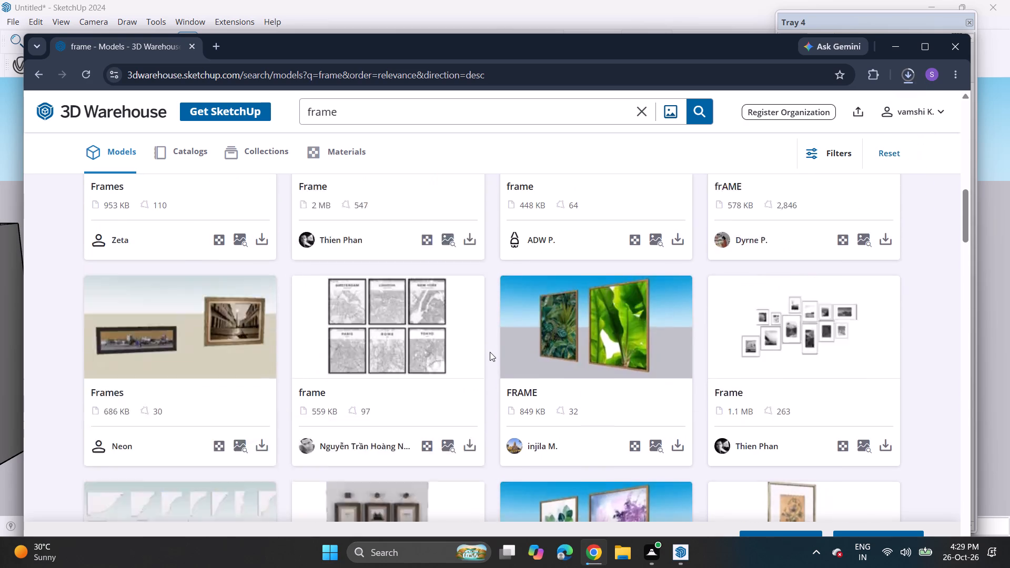
{"action": "scroll", "coordinate": [490, 352], "scroll_direction": "up", "scroll_amount": 4}
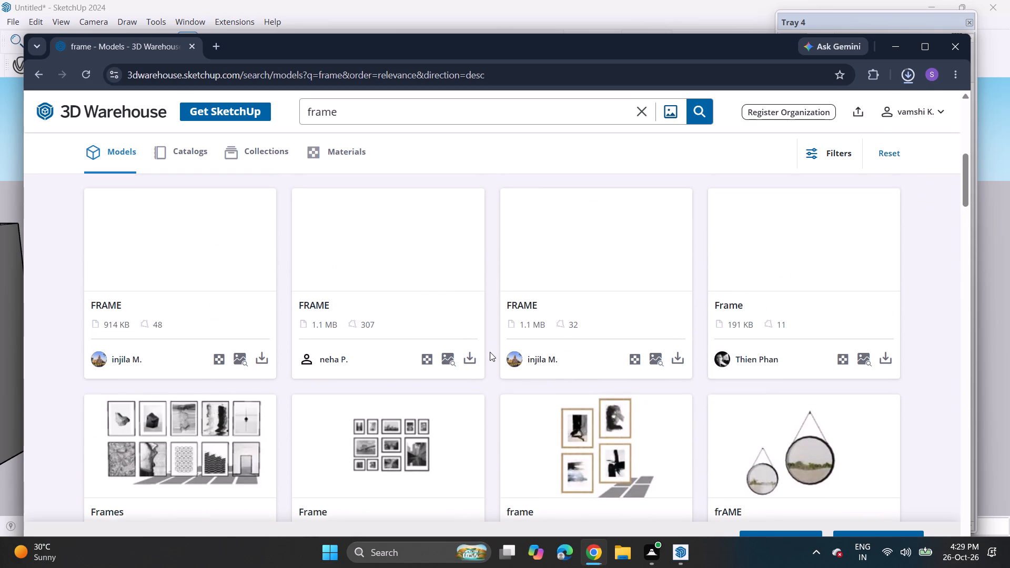
{"action": "scroll", "coordinate": [490, 352], "scroll_direction": "down", "scroll_amount": 2}
{"action": "left_click", "coordinate": [877, 427]}
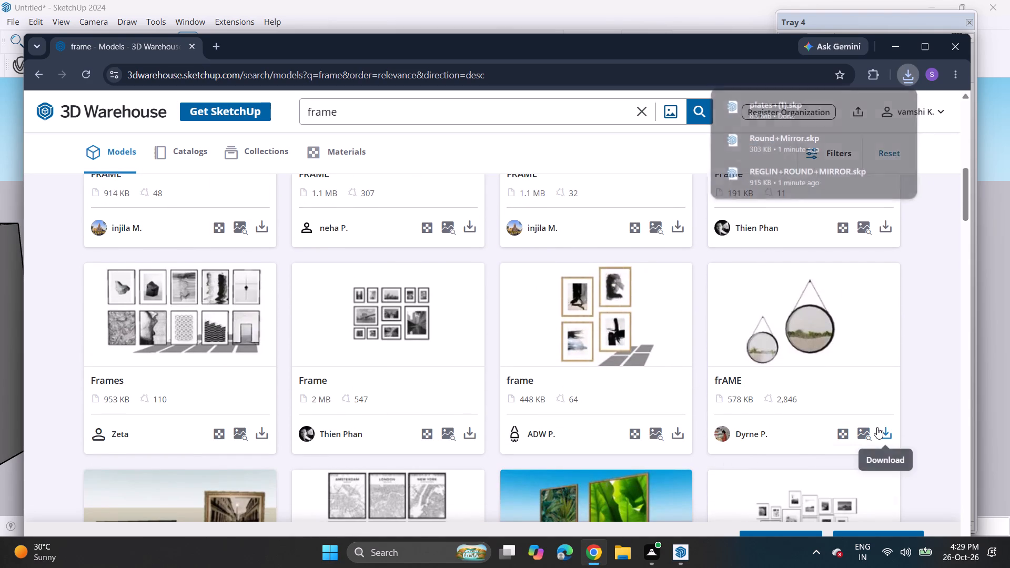
{"action": "left_click", "coordinate": [844, 463]}
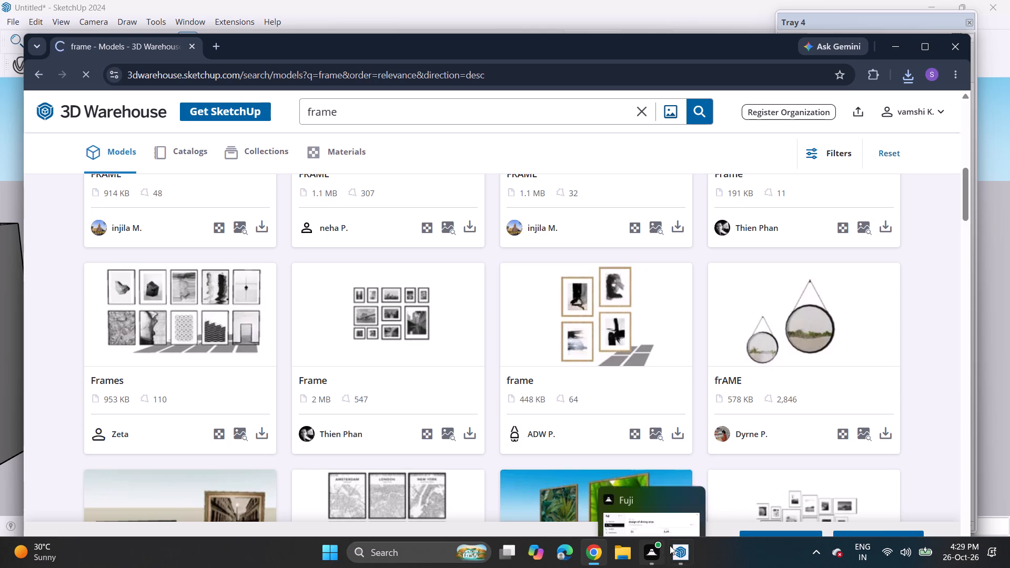
Switch back to the niche wall model in SketchUp.
{"action": "left_click", "coordinate": [675, 550]}
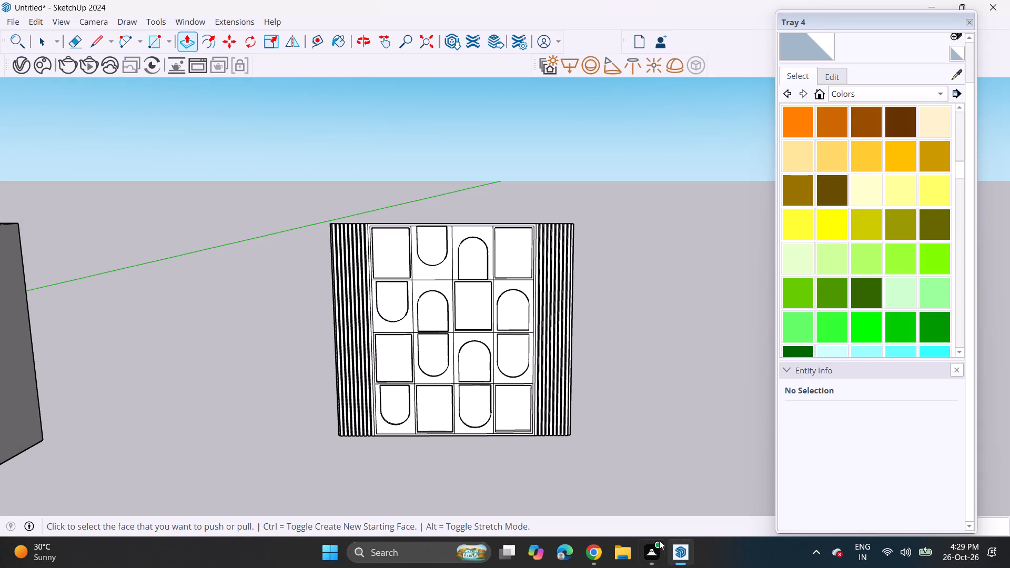
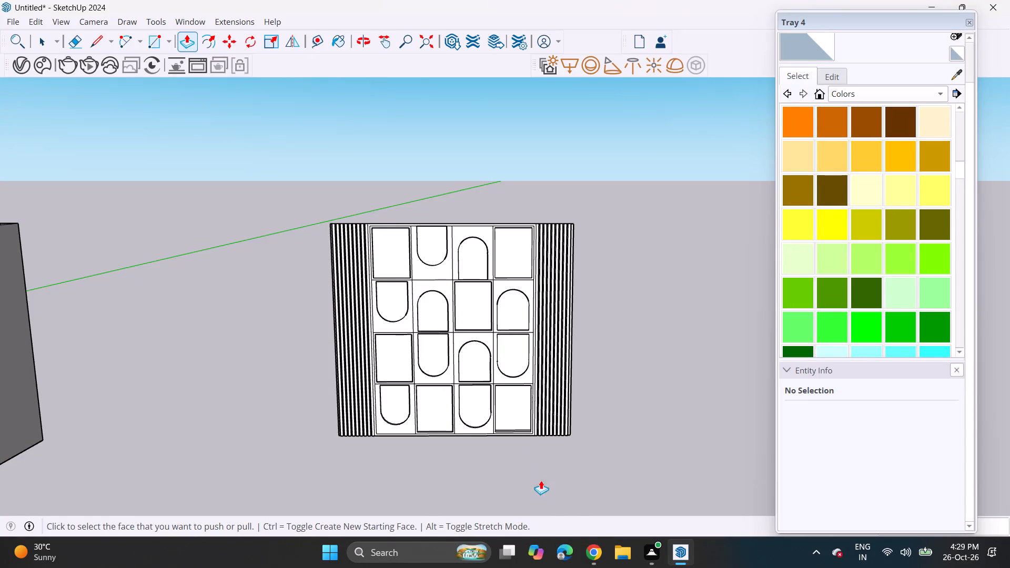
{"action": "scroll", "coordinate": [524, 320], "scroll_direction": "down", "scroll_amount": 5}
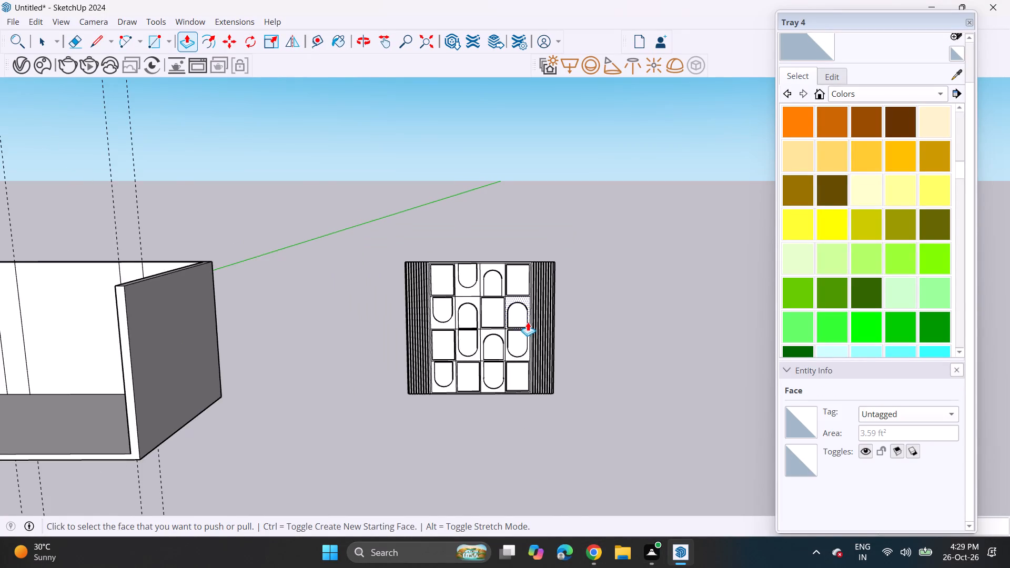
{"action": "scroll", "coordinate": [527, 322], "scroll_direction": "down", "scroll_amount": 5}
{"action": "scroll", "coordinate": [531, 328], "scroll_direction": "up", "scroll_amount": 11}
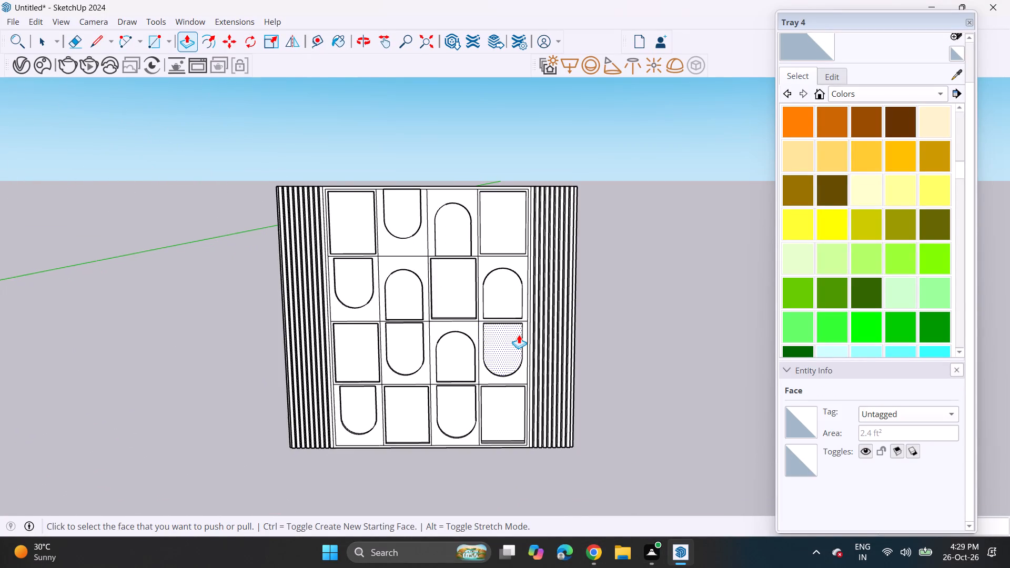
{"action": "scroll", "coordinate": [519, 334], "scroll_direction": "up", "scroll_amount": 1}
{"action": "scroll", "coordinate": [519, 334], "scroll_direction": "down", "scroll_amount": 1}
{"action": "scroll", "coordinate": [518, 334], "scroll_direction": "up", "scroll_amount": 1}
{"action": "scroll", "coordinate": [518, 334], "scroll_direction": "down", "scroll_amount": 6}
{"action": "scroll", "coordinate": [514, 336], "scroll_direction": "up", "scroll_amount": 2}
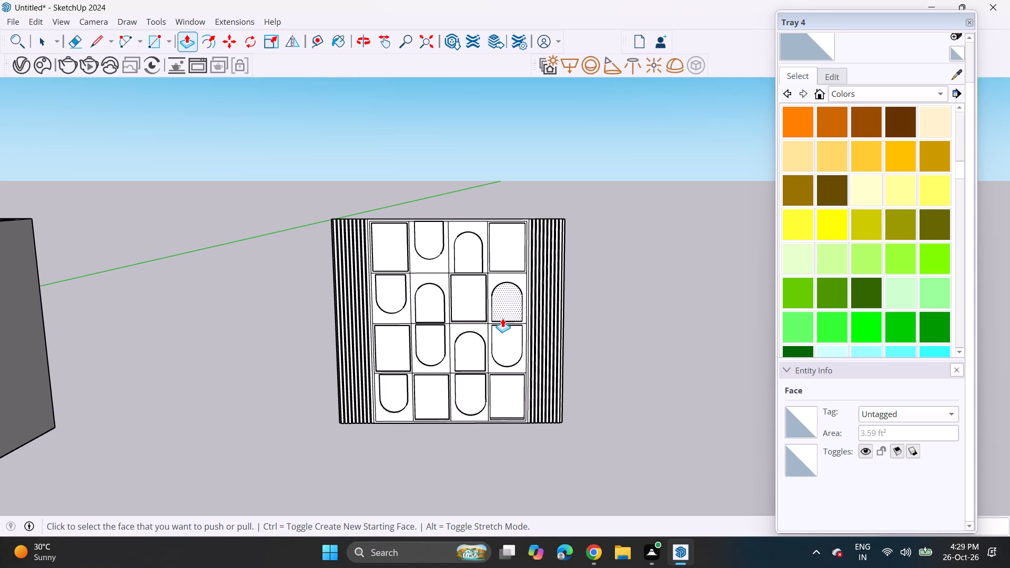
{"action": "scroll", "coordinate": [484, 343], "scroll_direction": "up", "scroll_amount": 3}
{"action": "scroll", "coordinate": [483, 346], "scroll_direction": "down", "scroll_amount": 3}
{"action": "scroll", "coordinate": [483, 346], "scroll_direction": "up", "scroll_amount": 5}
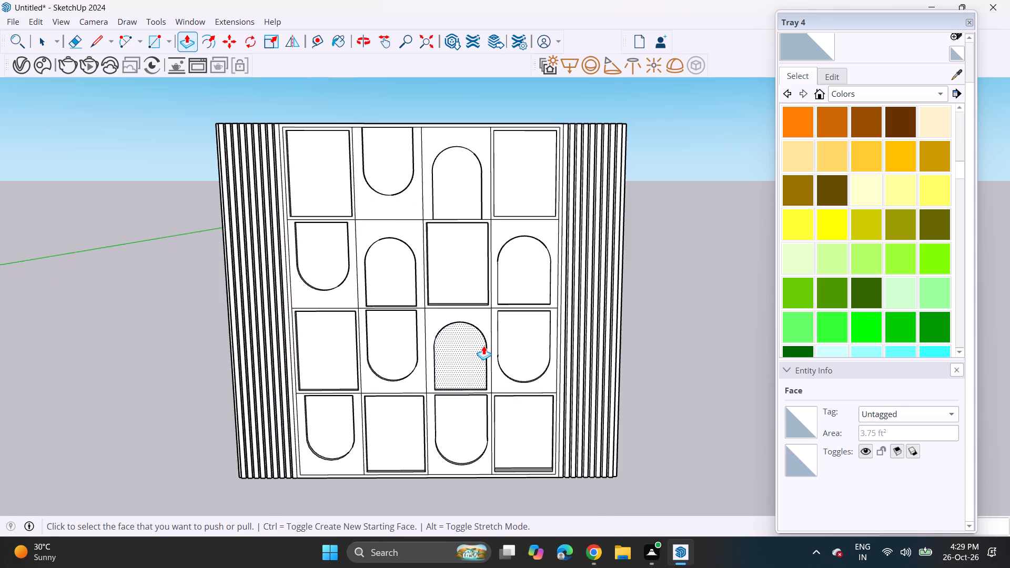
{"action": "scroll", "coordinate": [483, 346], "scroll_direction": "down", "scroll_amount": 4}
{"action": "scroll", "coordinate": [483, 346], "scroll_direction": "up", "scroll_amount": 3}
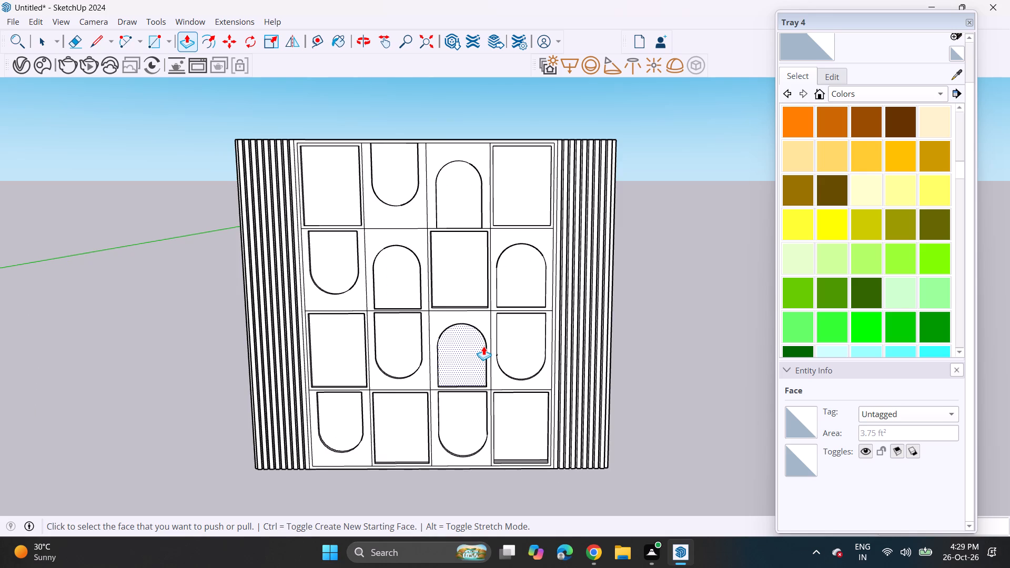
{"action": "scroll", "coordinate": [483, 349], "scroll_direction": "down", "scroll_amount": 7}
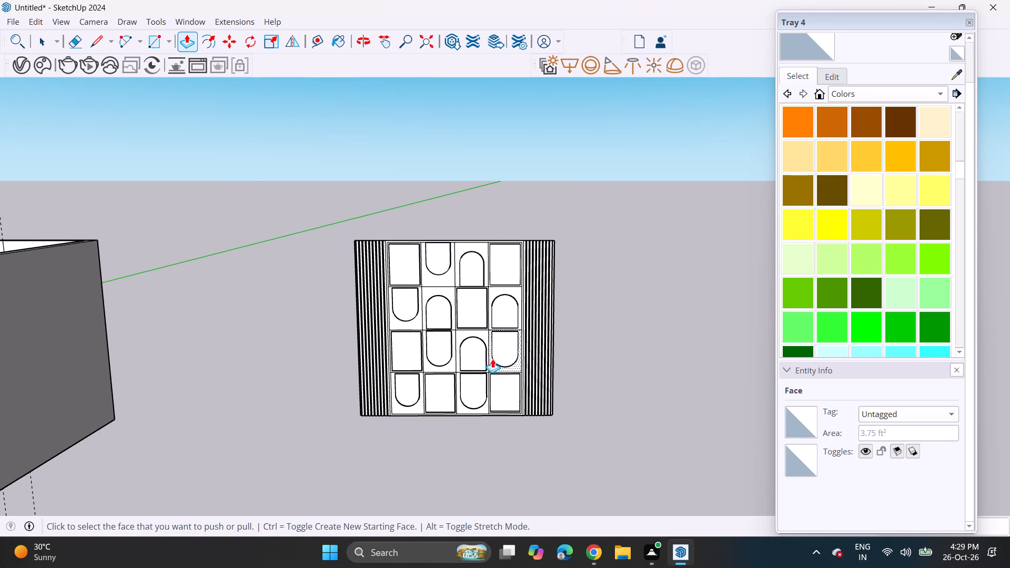
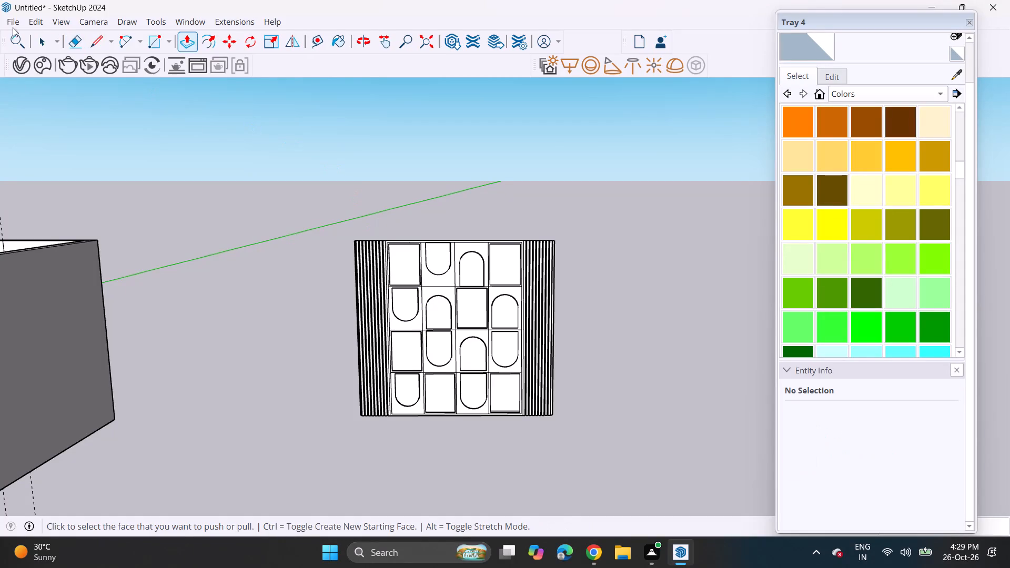
Import the Succulent+decoration+(1) (1) model from the Downloads folder and place it beside the niche wall panel.
{"action": "left_click", "coordinate": [9, 16]}
{"action": "left_click", "coordinate": [63, 202]}
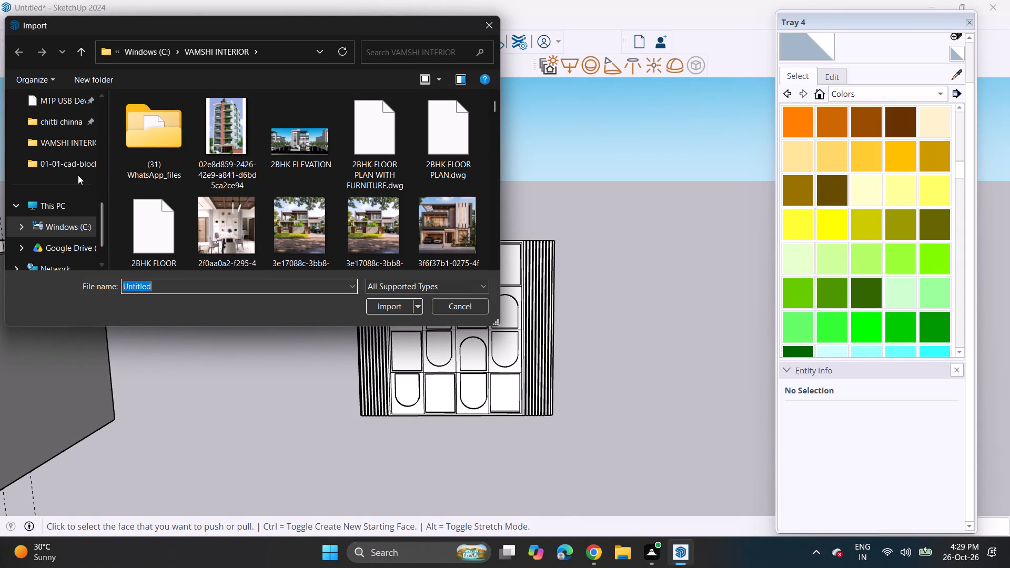
{"action": "scroll", "coordinate": [78, 175], "scroll_direction": "up", "scroll_amount": 3}
{"action": "left_click", "coordinate": [62, 192]}
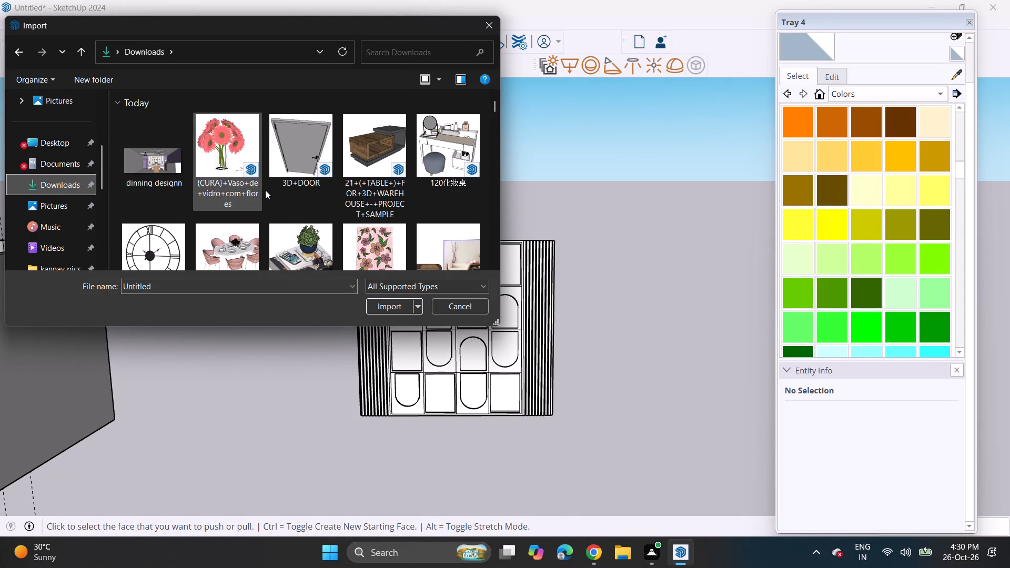
{"action": "scroll", "coordinate": [300, 196], "scroll_direction": "down", "scroll_amount": 2}
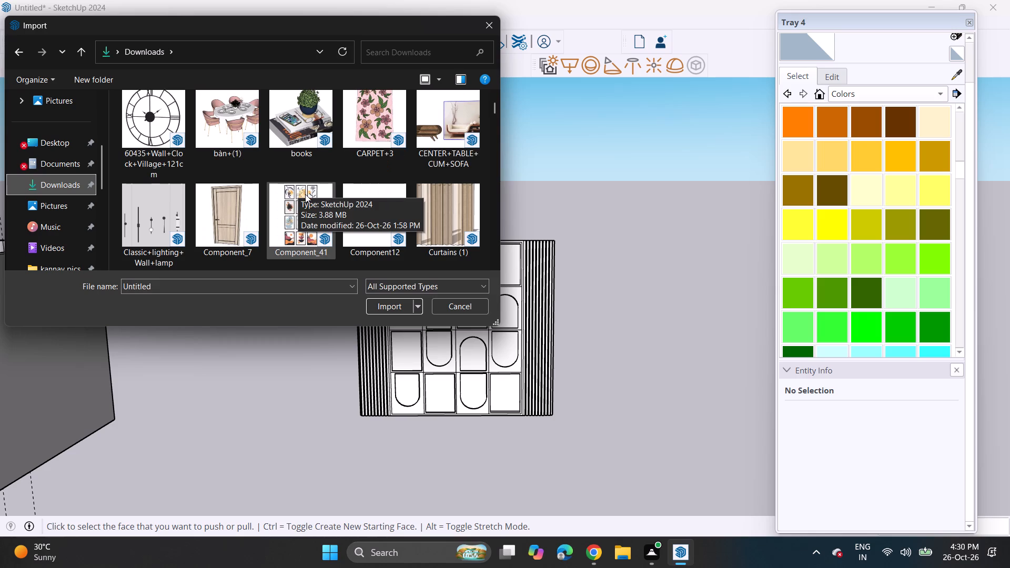
{"action": "scroll", "coordinate": [316, 204], "scroll_direction": "down", "scroll_amount": 4}
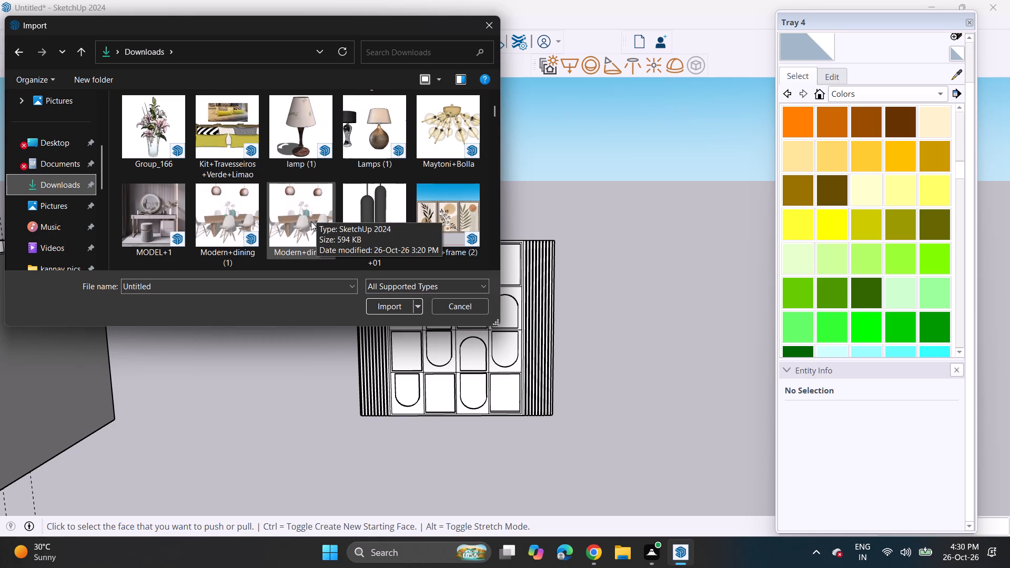
{"action": "scroll", "coordinate": [311, 221], "scroll_direction": "down", "scroll_amount": 1}
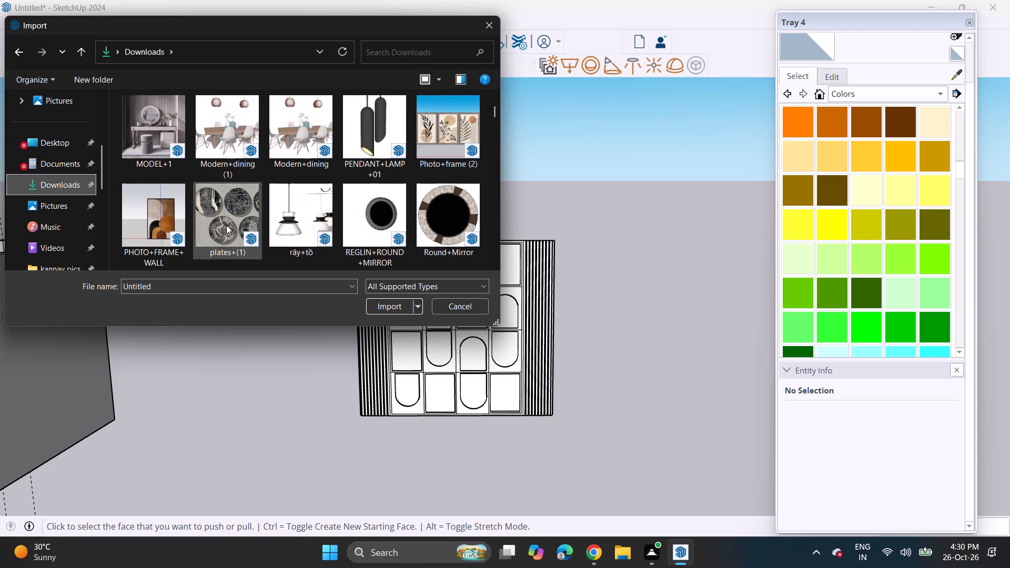
{"action": "left_click", "coordinate": [226, 219]}
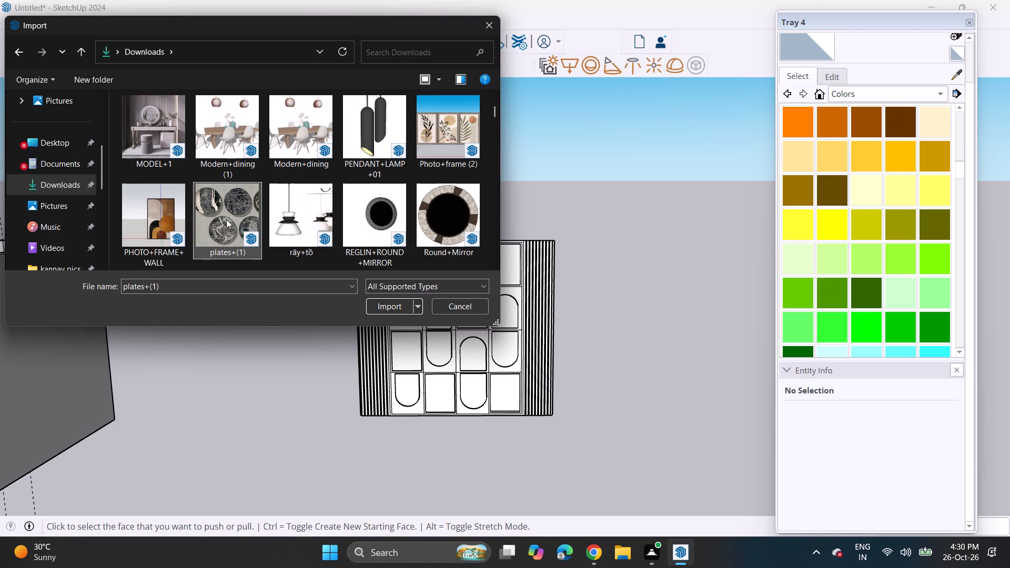
{"action": "scroll", "coordinate": [321, 226], "scroll_direction": "down", "scroll_amount": 2}
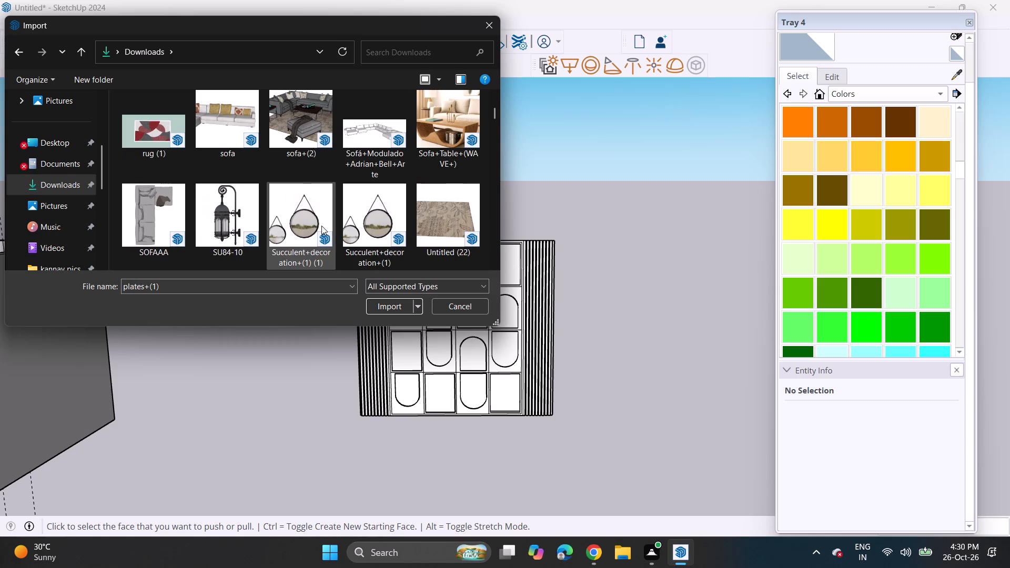
{"action": "left_click", "coordinate": [289, 213]}
{"action": "left_click", "coordinate": [390, 302]}
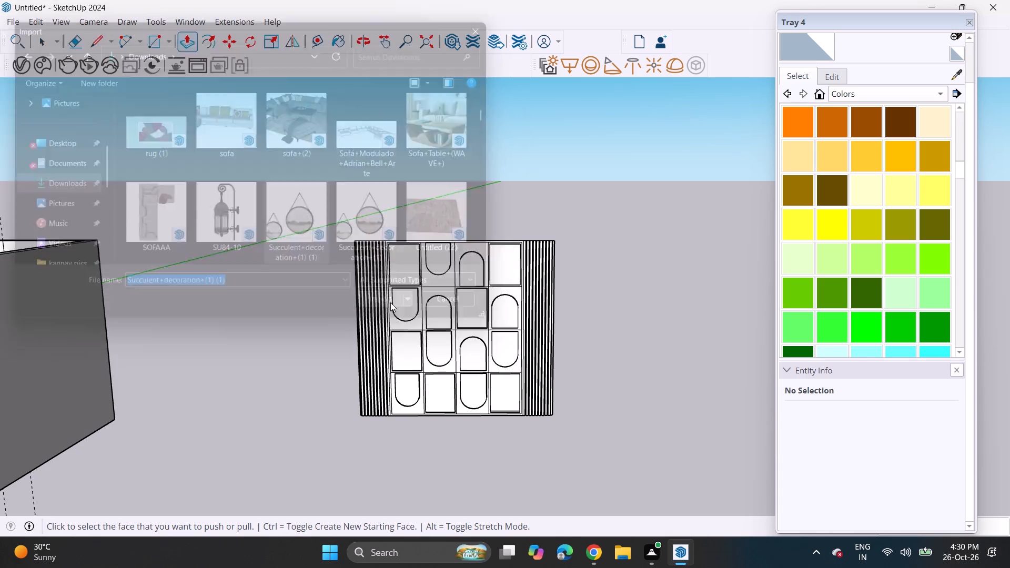
{"action": "left_click", "coordinate": [636, 315]}
{"action": "left_click", "coordinate": [633, 308]}
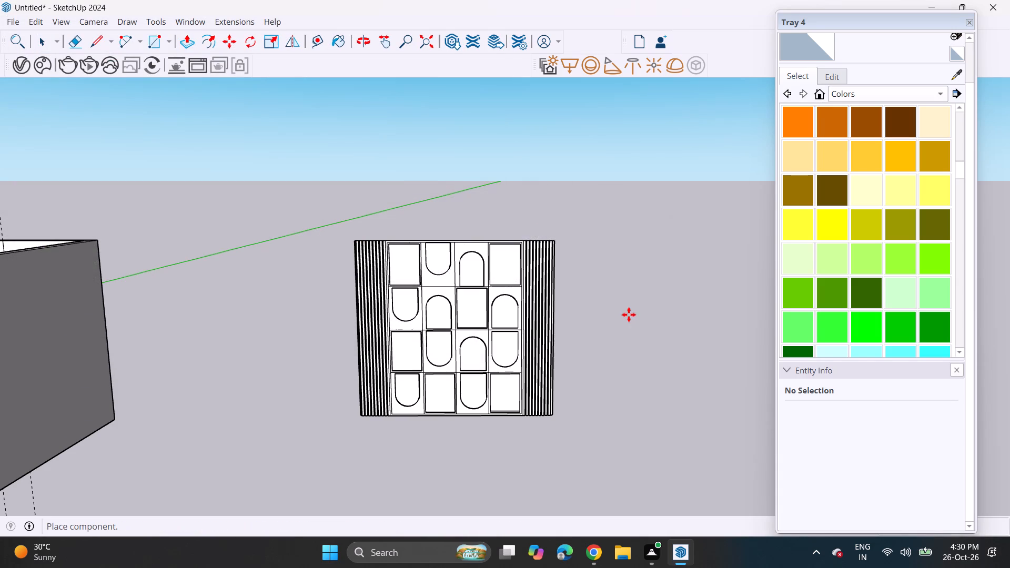
{"action": "left_click", "coordinate": [594, 332]}
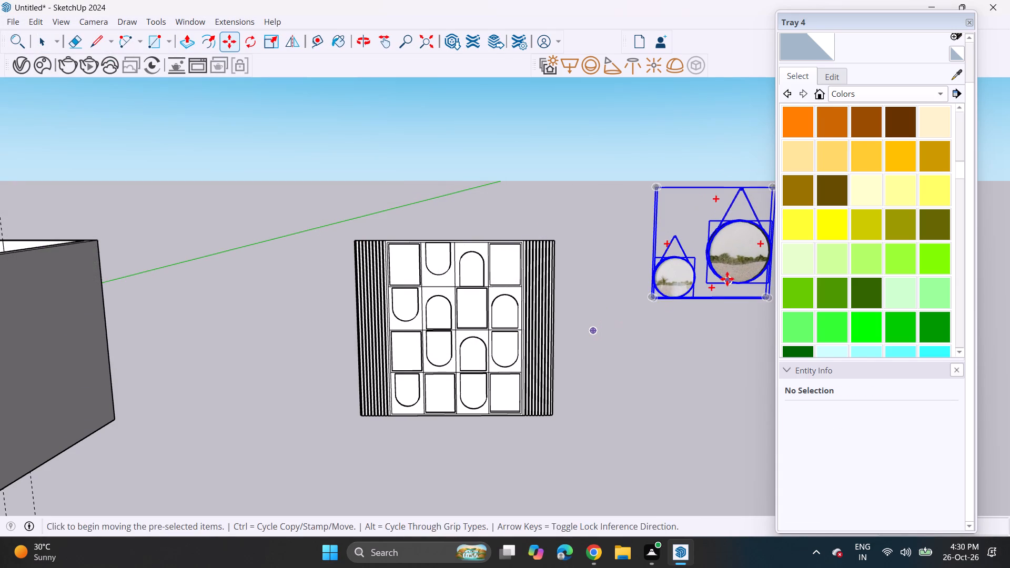
Explode the imported mirror decoration and its inner group to separate the two hanging mirrors.
{"action": "middle_click_drag", "start_coordinate": [723, 279], "coordinate": [705, 298]}
{"action": "scroll", "coordinate": [781, 245], "scroll_direction": "up", "scroll_amount": 2}
{"action": "scroll", "coordinate": [780, 245], "scroll_direction": "down", "scroll_amount": 1}
{"action": "scroll", "coordinate": [779, 245], "scroll_direction": "up", "scroll_amount": 2}
{"action": "key", "text": "space"}
{"action": "left_click", "coordinate": [742, 257]}
{"action": "right_click", "coordinate": [740, 257]}
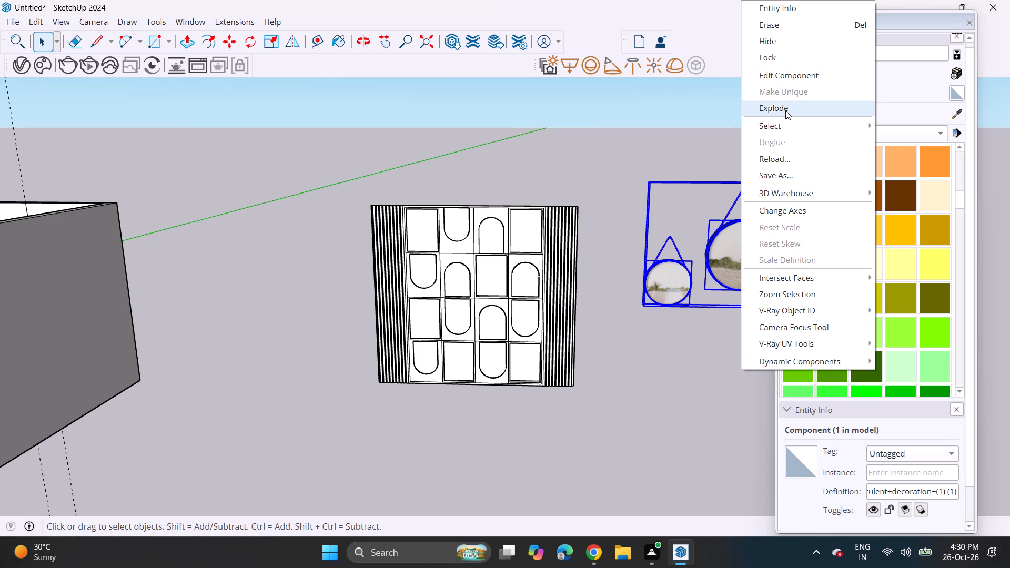
{"action": "left_click", "coordinate": [785, 110]}
{"action": "left_click", "coordinate": [749, 268]}
{"action": "right_click", "coordinate": [749, 268]}
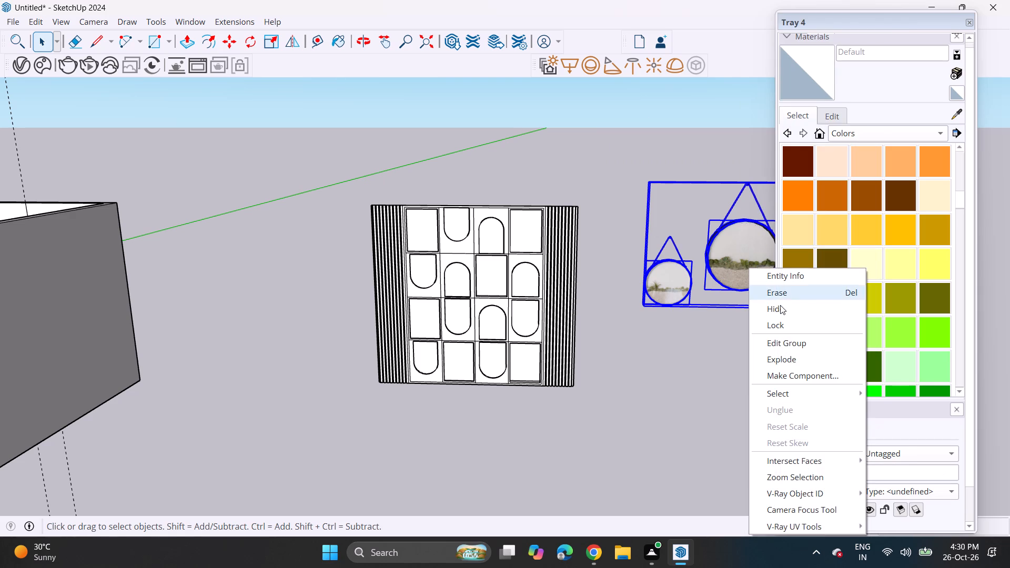
{"action": "left_click", "coordinate": [784, 368]}
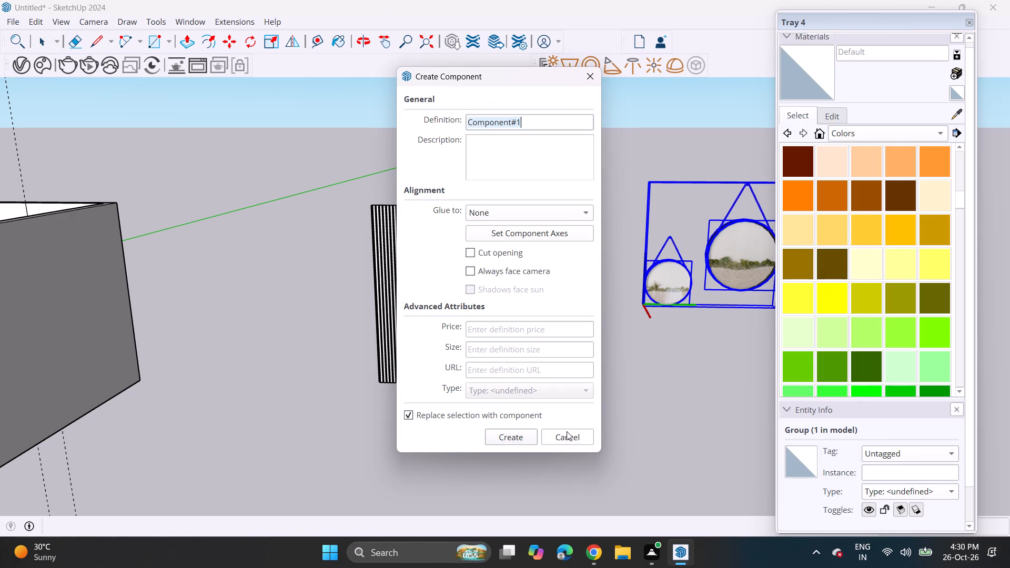
{"action": "left_click", "coordinate": [567, 431]}
{"action": "left_click", "coordinate": [725, 253]}
{"action": "right_click", "coordinate": [725, 253]}
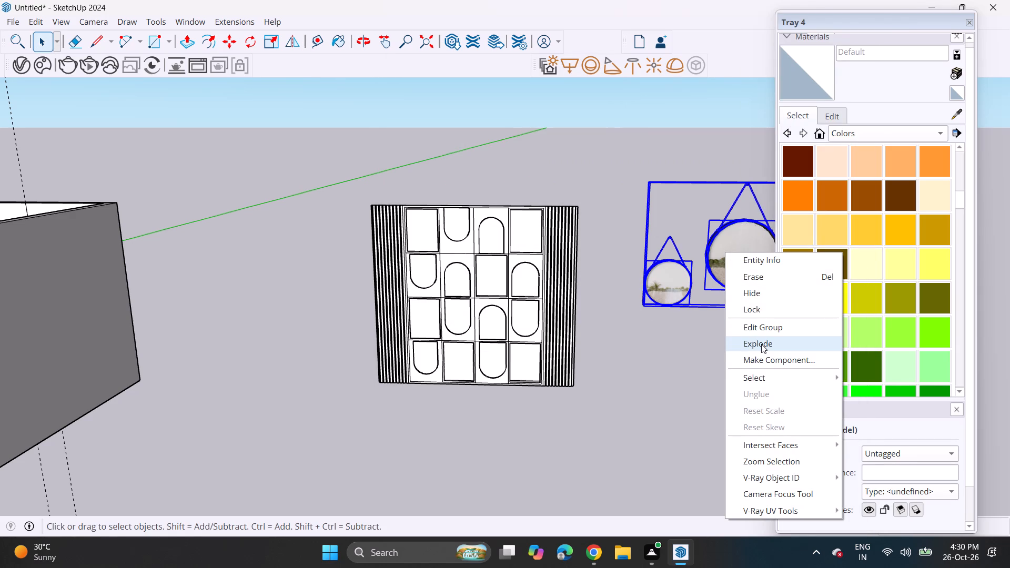
{"action": "left_click", "coordinate": [761, 344]}
Explode the larger hanging mirror's group to separate the round mirror from its strap.
{"action": "left_click", "coordinate": [738, 267]}
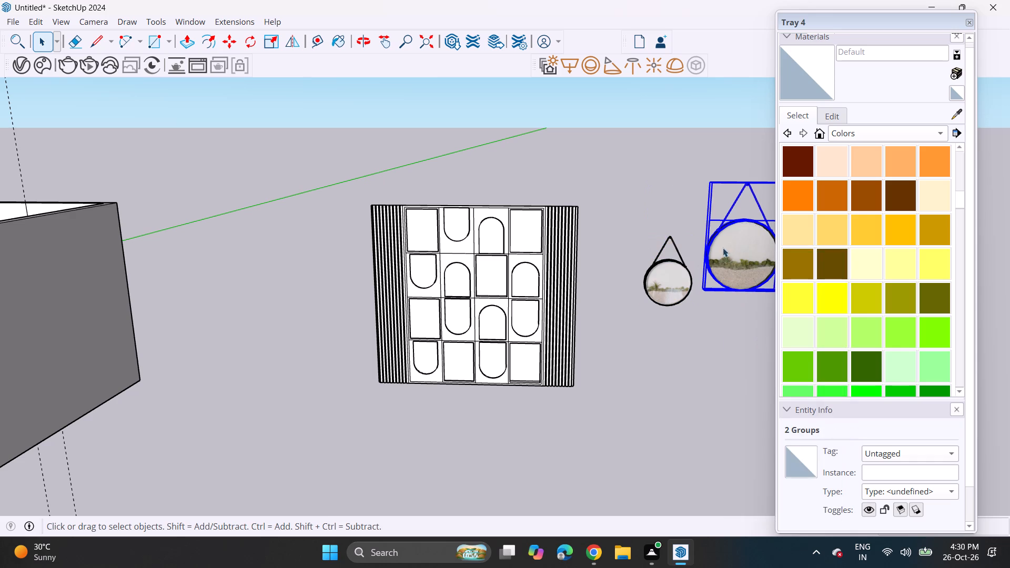
{"action": "left_click", "coordinate": [749, 182]}
{"action": "right_click", "coordinate": [749, 182]}
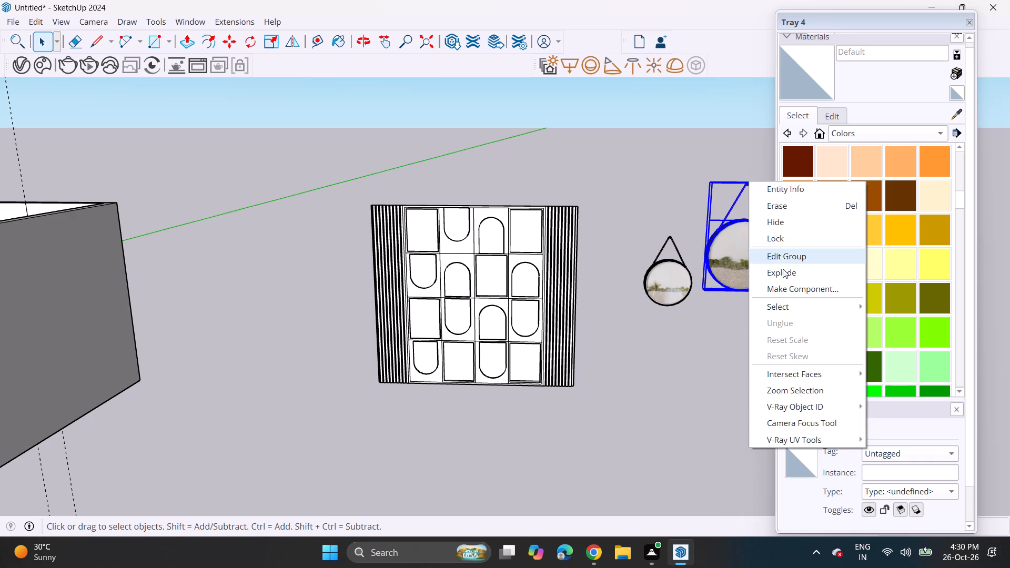
{"action": "left_click", "coordinate": [783, 273]}
Move the larger round mirror without its strap toward the niche wall panel.
{"action": "left_click", "coordinate": [729, 269]}
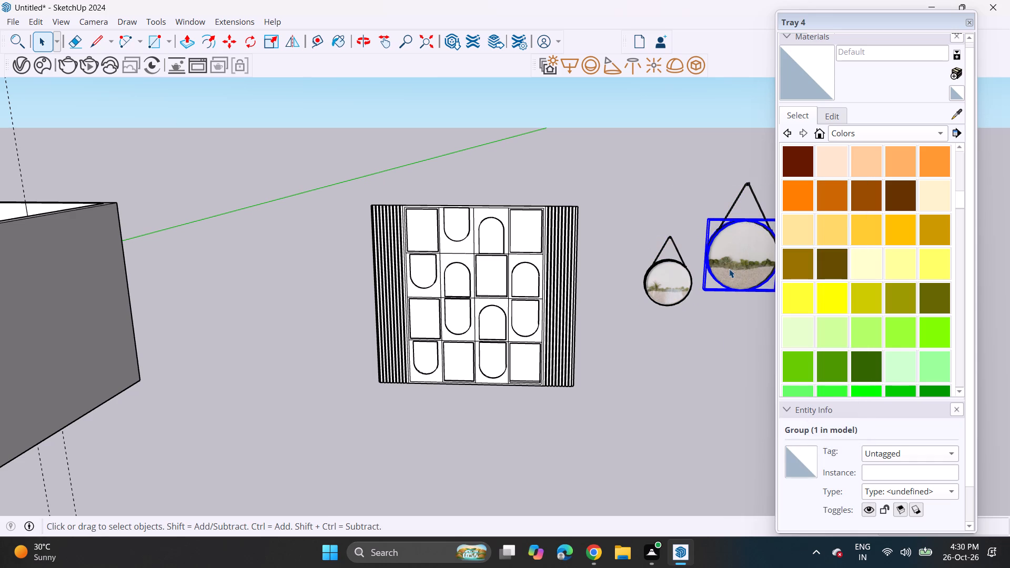
{"action": "key", "text": "m"}
{"action": "left_click", "coordinate": [740, 259]}
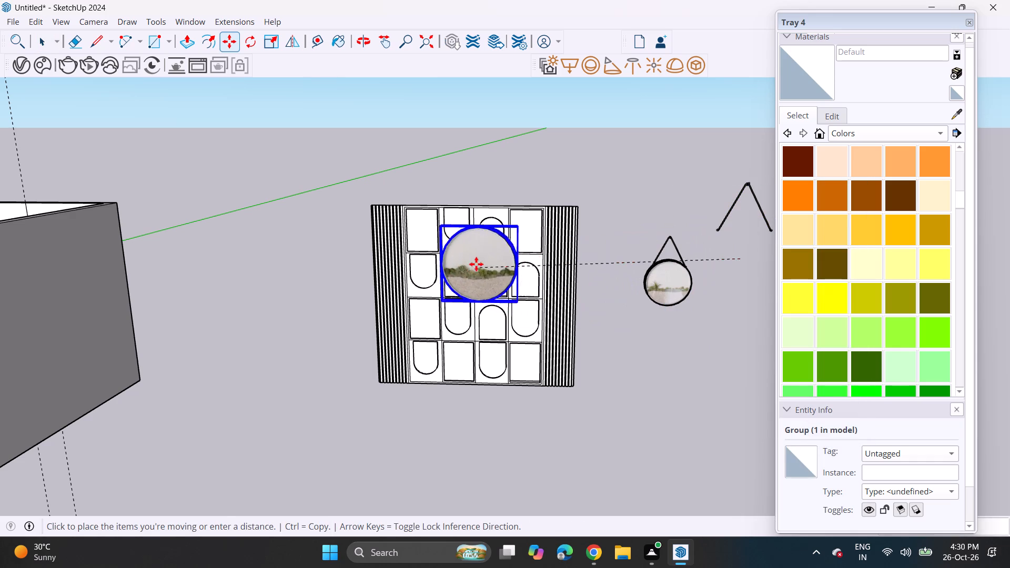
{"action": "left_click", "coordinate": [475, 254]}
Scale the round mirror down uniformly so it is small enough for a single niche.
{"action": "middle_click_drag", "start_coordinate": [464, 258], "coordinate": [641, 261]}
{"action": "scroll", "coordinate": [464, 258], "scroll_direction": "up", "scroll_amount": 1}
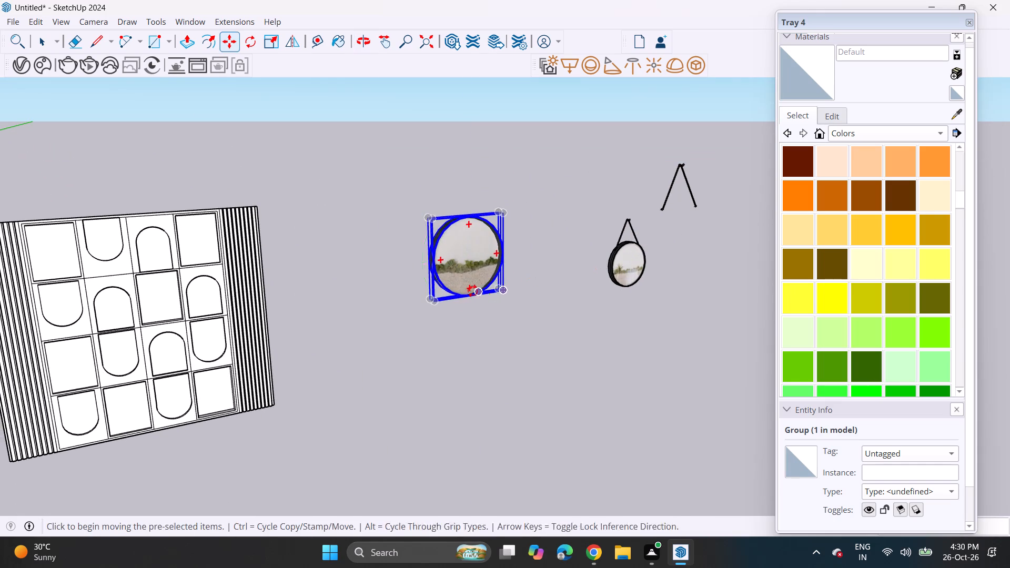
{"action": "scroll", "coordinate": [453, 284], "scroll_direction": "down", "scroll_amount": 4}
{"action": "left_click", "coordinate": [263, 43]}
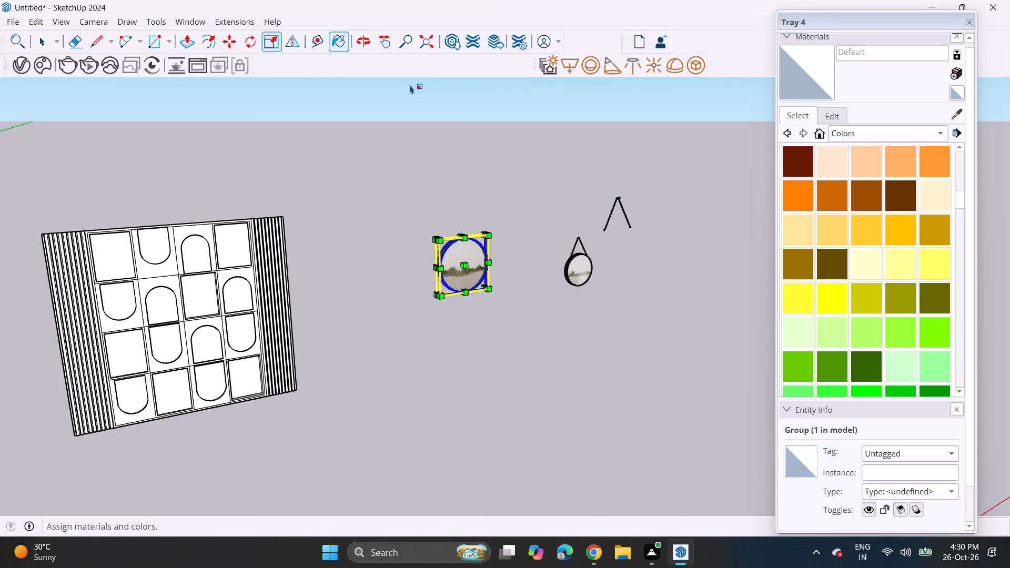
{"action": "left_click", "coordinate": [486, 232]}
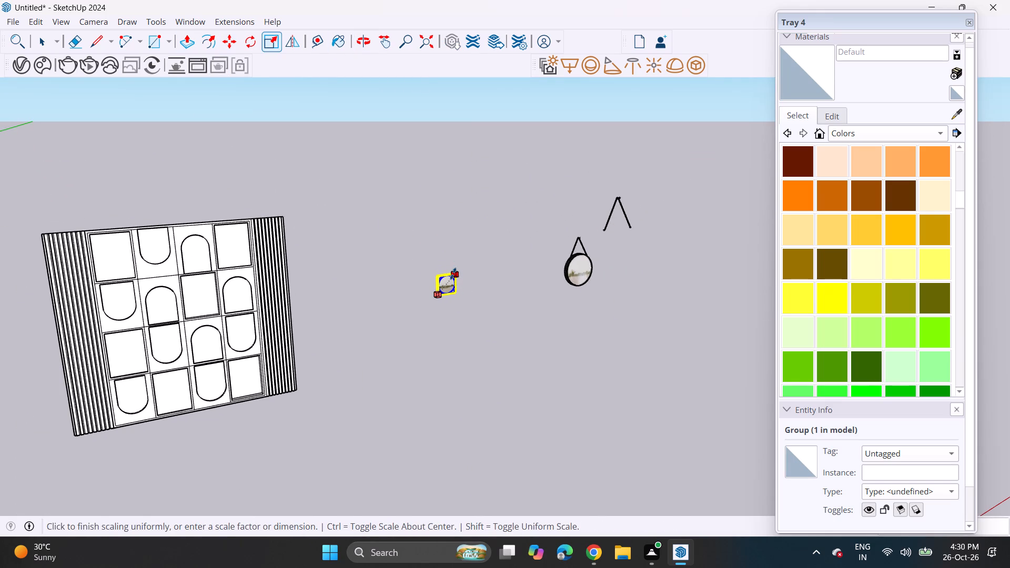
{"action": "left_click", "coordinate": [453, 273]}
Move the reduced round mirror into the U-shaped niche in the second column of the panel's top row.
{"action": "middle_click_drag", "start_coordinate": [407, 290], "coordinate": [319, 310]}
{"action": "scroll", "coordinate": [298, 315], "scroll_direction": "up", "scroll_amount": 6}
{"action": "scroll", "coordinate": [224, 290], "scroll_direction": "down", "scroll_amount": 2}
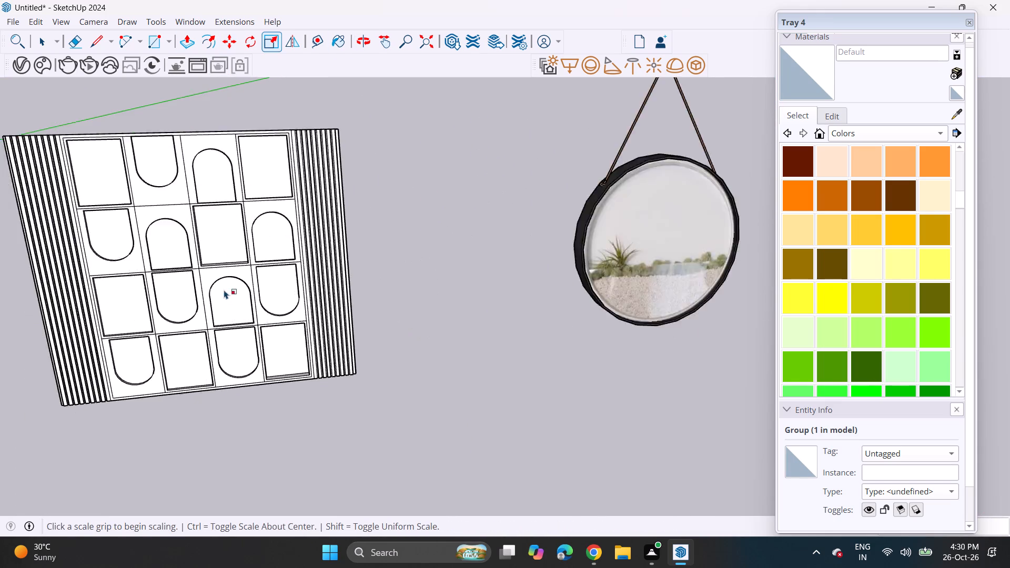
{"action": "scroll", "coordinate": [224, 290], "scroll_direction": "down", "scroll_amount": 2}
{"action": "left_click", "coordinate": [229, 42]}
{"action": "middle_click_drag", "start_coordinate": [73, 290], "coordinate": [234, 239]}
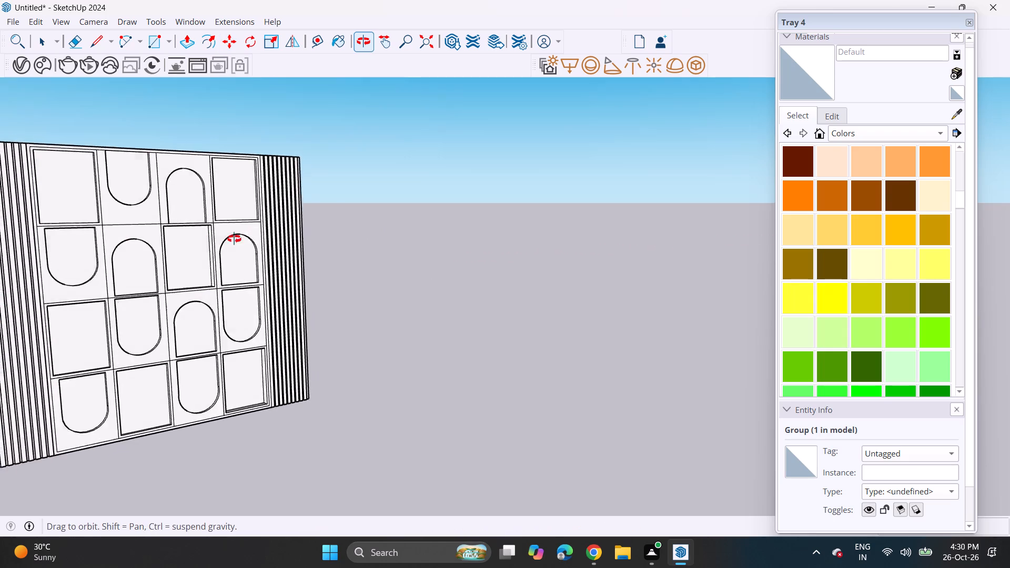
{"action": "middle_click_drag", "start_coordinate": [234, 239], "coordinate": [403, 237]}
{"action": "scroll", "coordinate": [403, 237], "scroll_direction": "up", "scroll_amount": 1}
{"action": "scroll", "coordinate": [369, 232], "scroll_direction": "down", "scroll_amount": 6}
{"action": "scroll", "coordinate": [359, 237], "scroll_direction": "up", "scroll_amount": 1}
{"action": "scroll", "coordinate": [359, 237], "scroll_direction": "down", "scroll_amount": 1}
{"action": "middle_click_drag", "start_coordinate": [323, 241], "coordinate": [132, 238]}
{"action": "scroll", "coordinate": [117, 238], "scroll_direction": "up", "scroll_amount": 1}
{"action": "scroll", "coordinate": [99, 238], "scroll_direction": "down", "scroll_amount": 2}
{"action": "scroll", "coordinate": [99, 242], "scroll_direction": "up", "scroll_amount": 1}
{"action": "scroll", "coordinate": [99, 246], "scroll_direction": "down", "scroll_amount": 1}
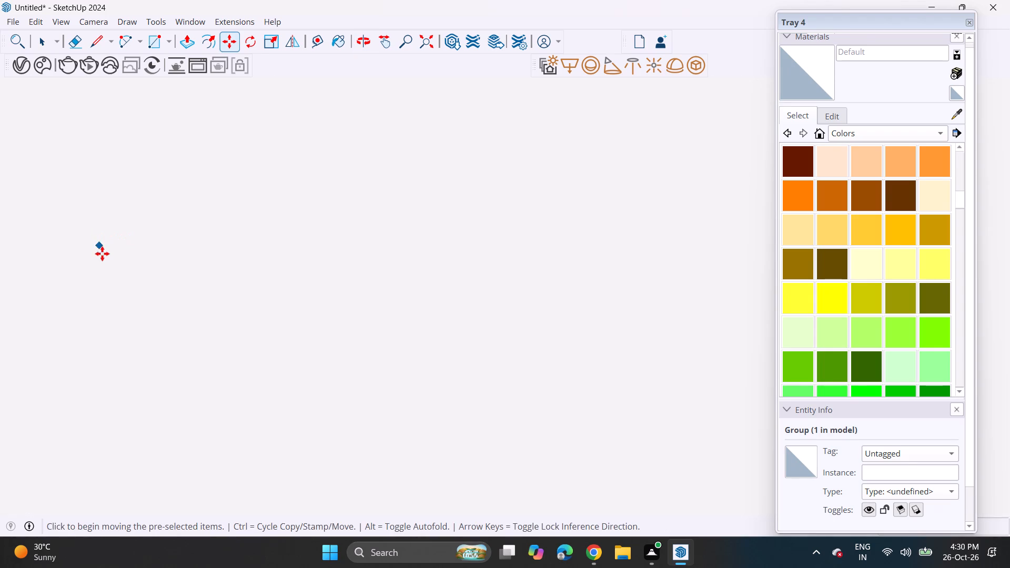
{"action": "scroll", "coordinate": [102, 253], "scroll_direction": "down", "scroll_amount": 17}
{"action": "scroll", "coordinate": [137, 259], "scroll_direction": "up", "scroll_amount": 1}
{"action": "scroll", "coordinate": [137, 259], "scroll_direction": "down", "scroll_amount": 18}
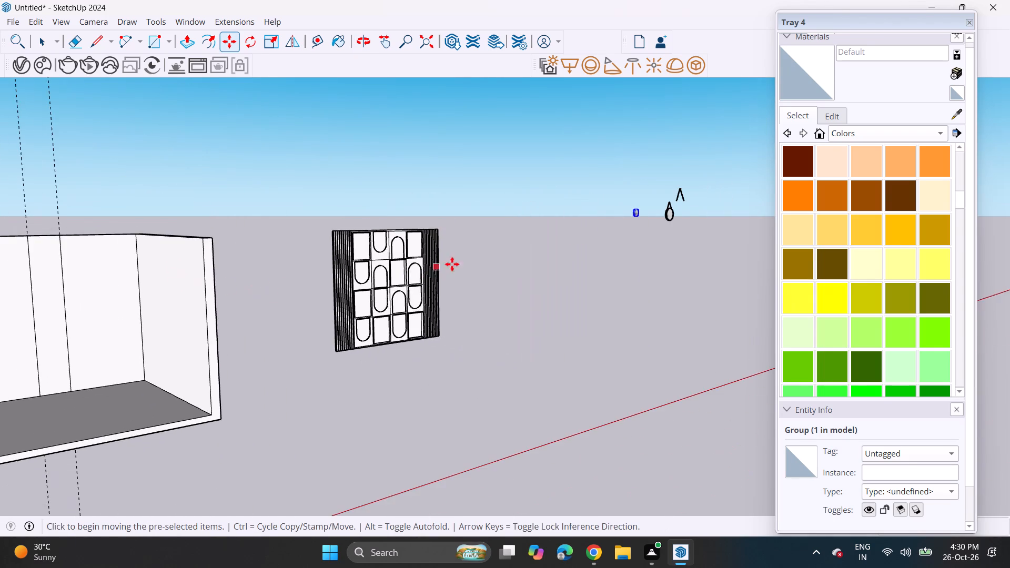
{"action": "scroll", "coordinate": [658, 216], "scroll_direction": "up", "scroll_amount": 5}
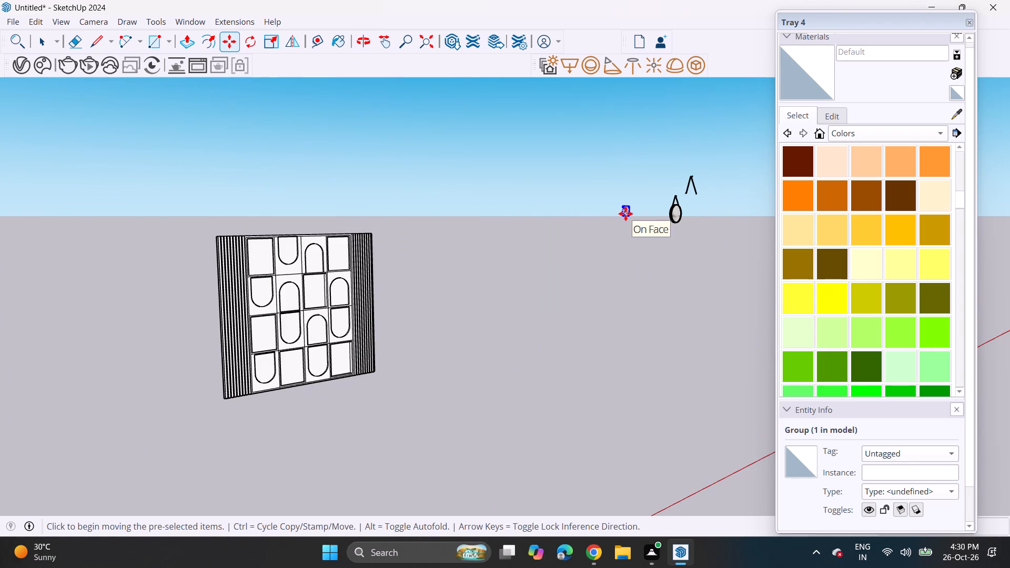
{"action": "left_click", "coordinate": [623, 214]}
{"action": "scroll", "coordinate": [389, 239], "scroll_direction": "up", "scroll_amount": 5}
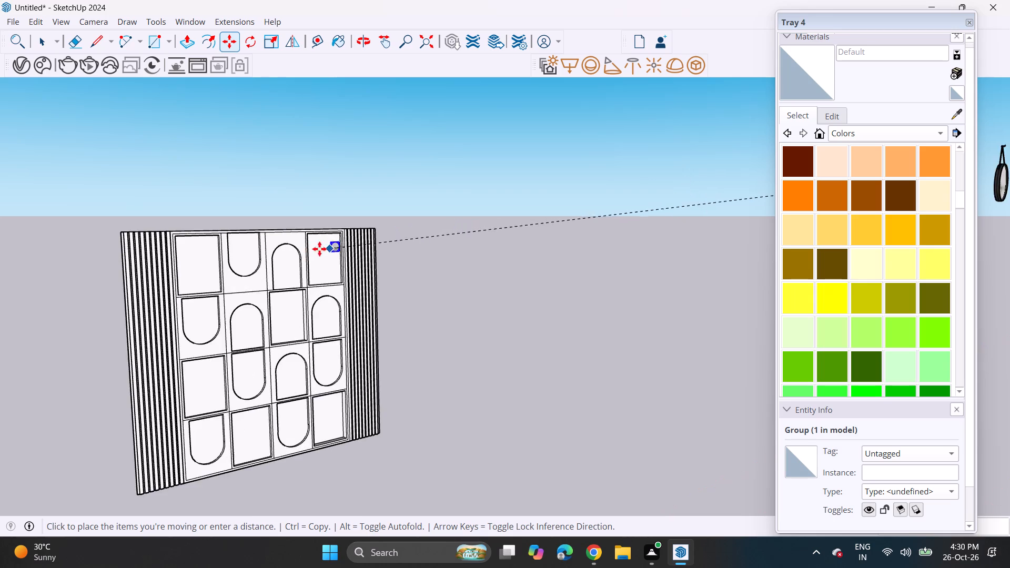
{"action": "scroll", "coordinate": [256, 262], "scroll_direction": "up", "scroll_amount": 1}
{"action": "scroll", "coordinate": [254, 262], "scroll_direction": "down", "scroll_amount": 1}
{"action": "scroll", "coordinate": [248, 262], "scroll_direction": "up", "scroll_amount": 17}
{"action": "middle_click_drag", "start_coordinate": [246, 269], "coordinate": [261, 271]}
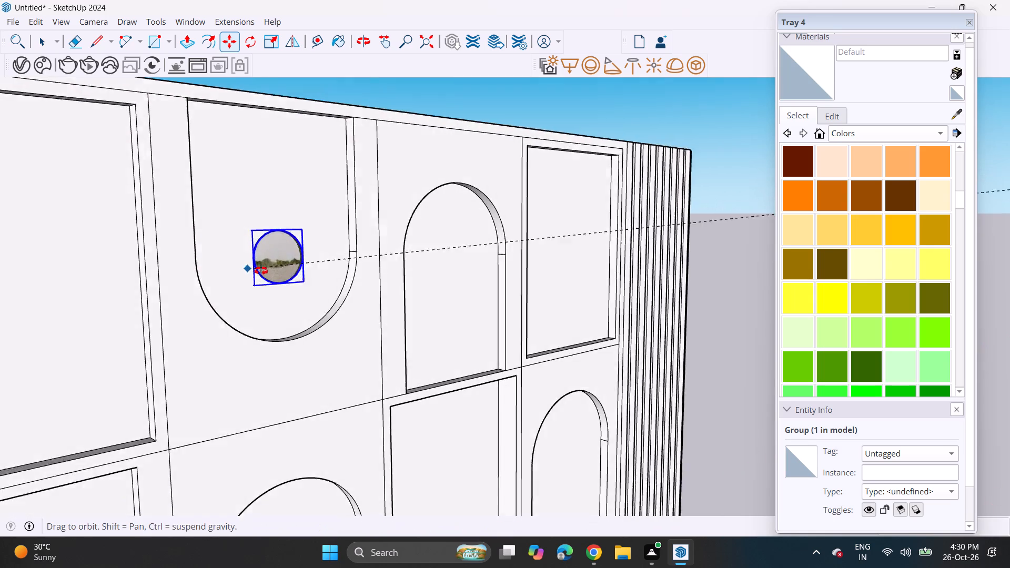
{"action": "middle_click_drag", "start_coordinate": [261, 271], "coordinate": [397, 334]}
{"action": "left_click", "coordinate": [341, 360]}
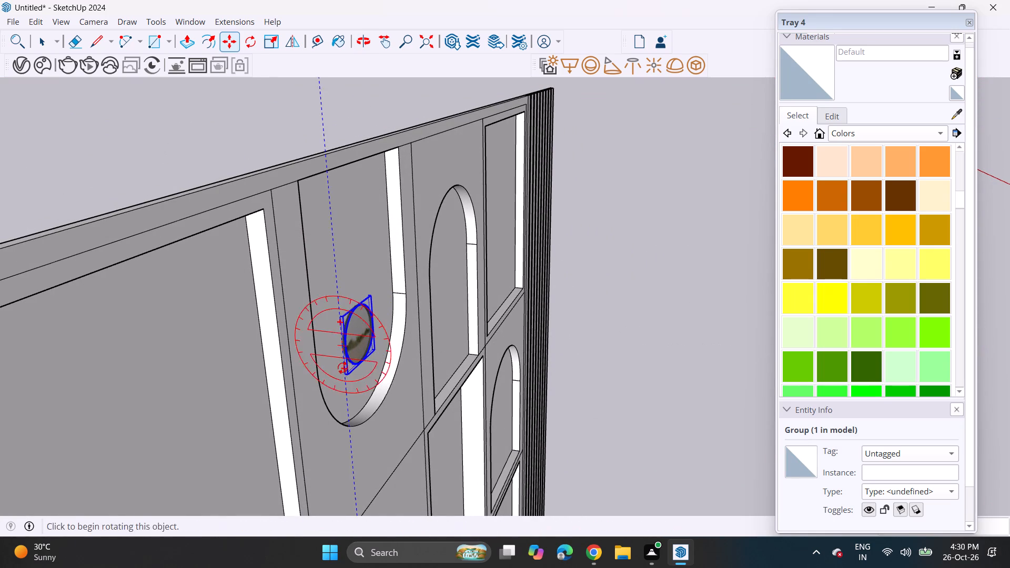
Fine-tune the round mirror's position against the back of the U-shaped niche.
{"action": "left_click", "coordinate": [337, 378]}
{"action": "left_click", "coordinate": [341, 377]}
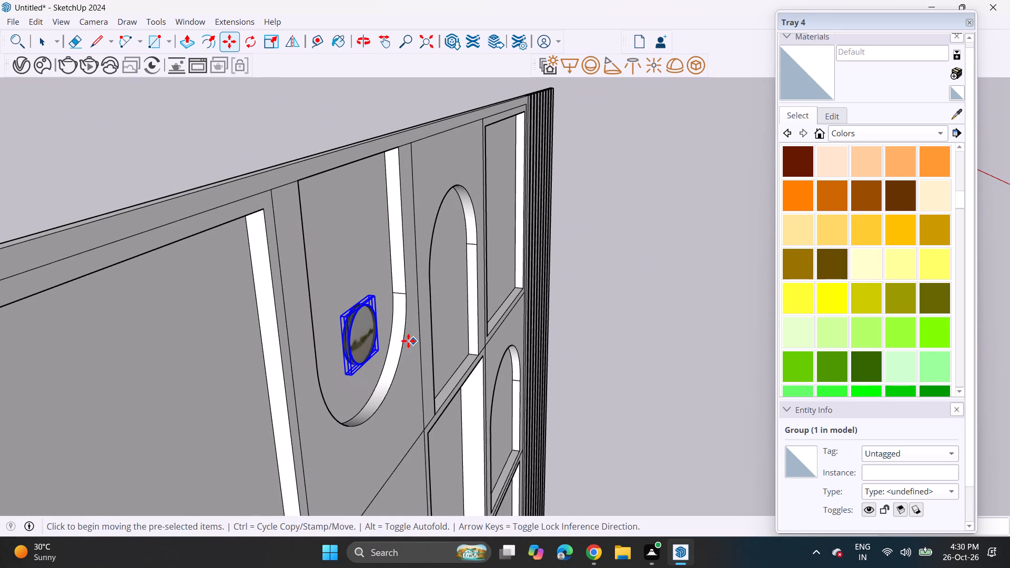
{"action": "middle_click_drag", "start_coordinate": [405, 340], "coordinate": [118, 272]}
{"action": "scroll", "coordinate": [266, 247], "scroll_direction": "up", "scroll_amount": 3}
{"action": "left_click", "coordinate": [290, 259]}
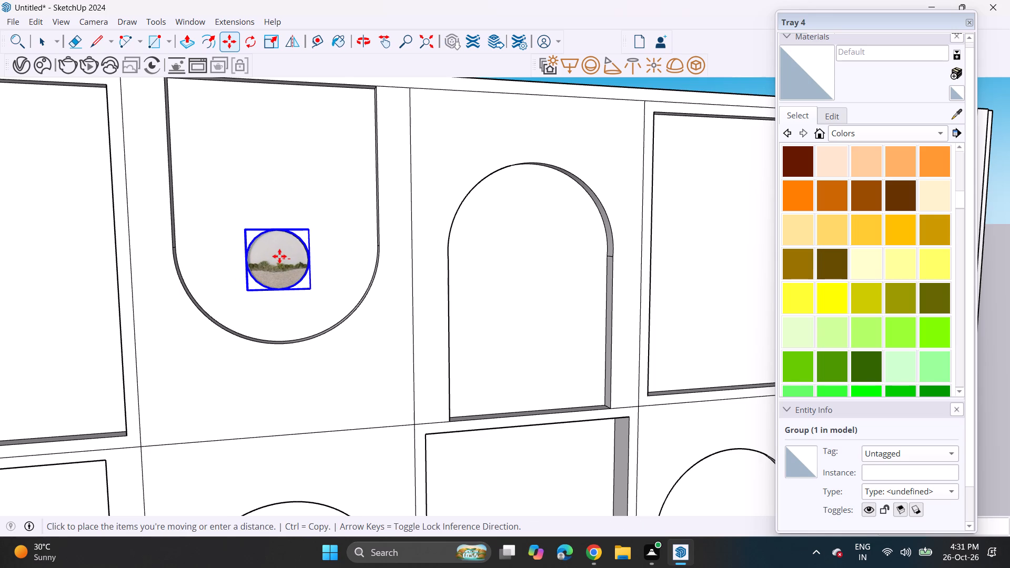
{"action": "left_click", "coordinate": [279, 256]}
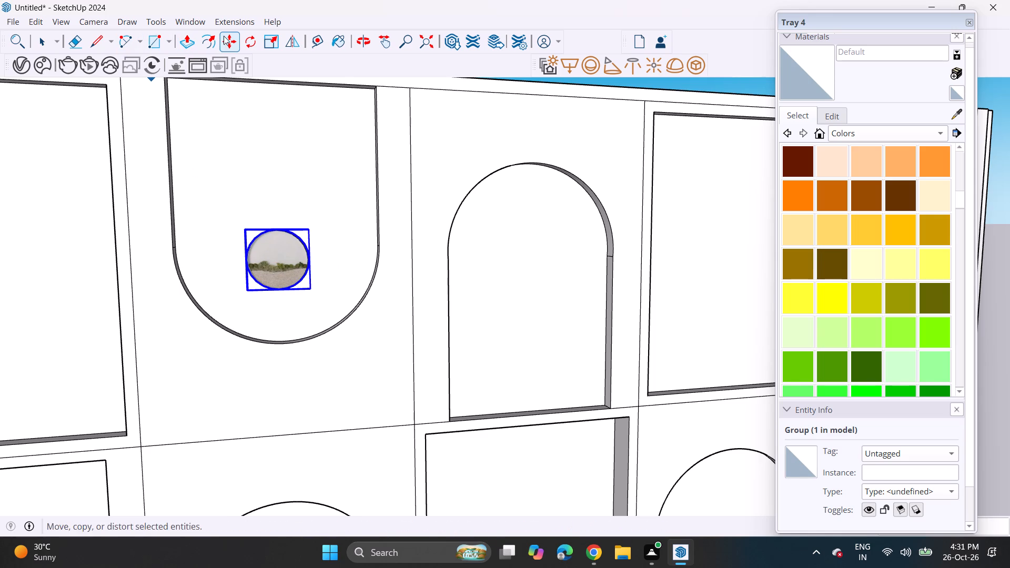
Enlarge the round mirror uniformly from its two upper corners to fill more of the niche's width.
{"action": "left_click", "coordinate": [275, 34]}
{"action": "left_click", "coordinate": [312, 230]}
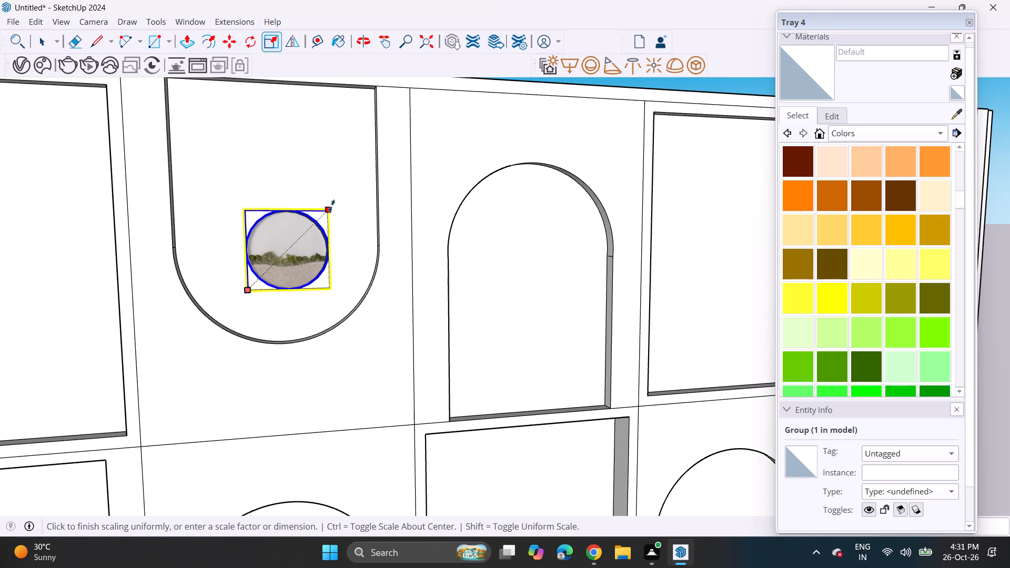
{"action": "left_click", "coordinate": [334, 205]}
{"action": "left_click", "coordinate": [245, 202]}
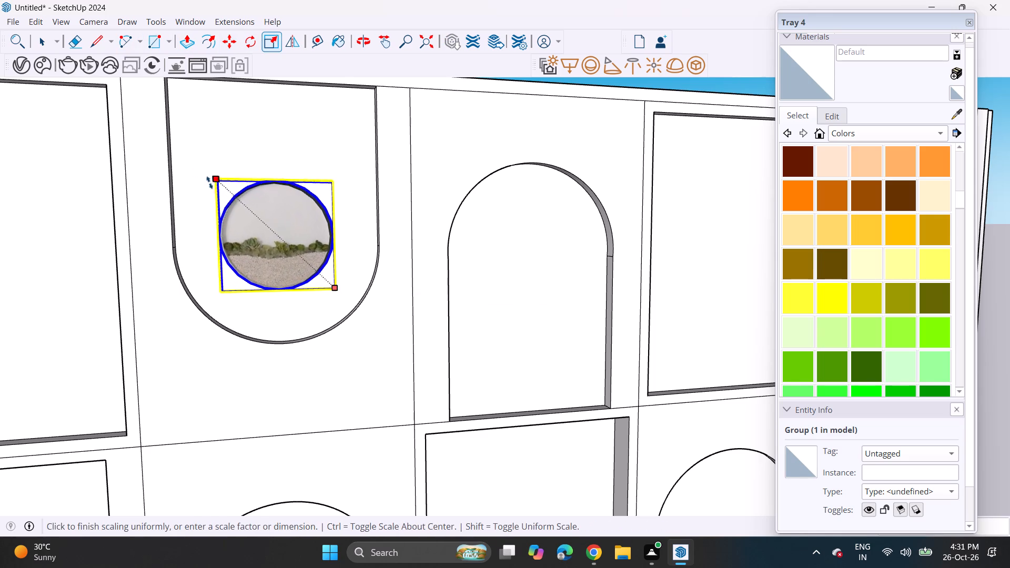
{"action": "left_click", "coordinate": [198, 172]}
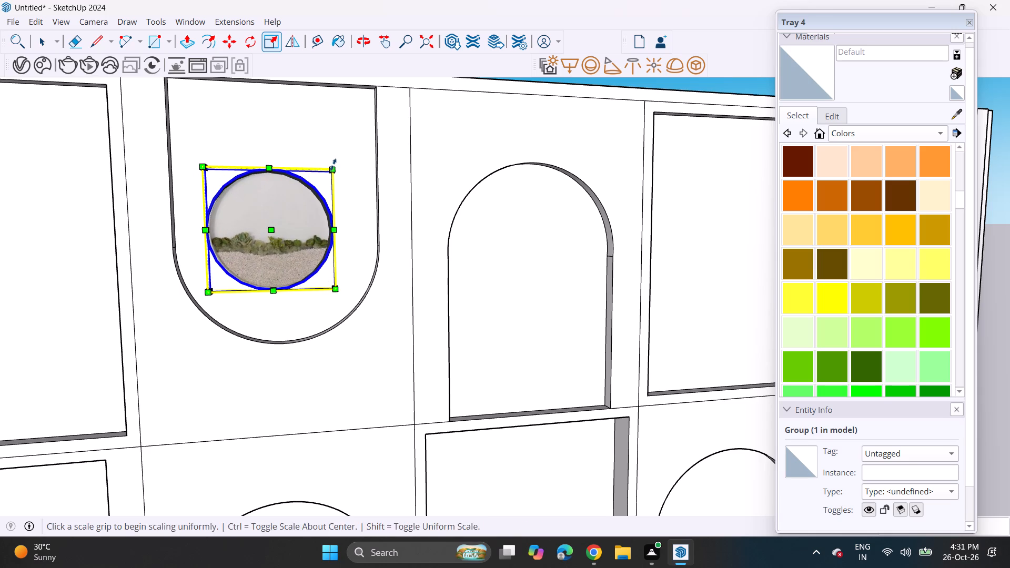
Enlarge the round mirror slightly from its upper corner and lower it toward the curved bottom of the U-shaped niche.
{"action": "left_click", "coordinate": [333, 165]}
{"action": "left_click", "coordinate": [348, 154]}
{"action": "left_click", "coordinate": [227, 42]}
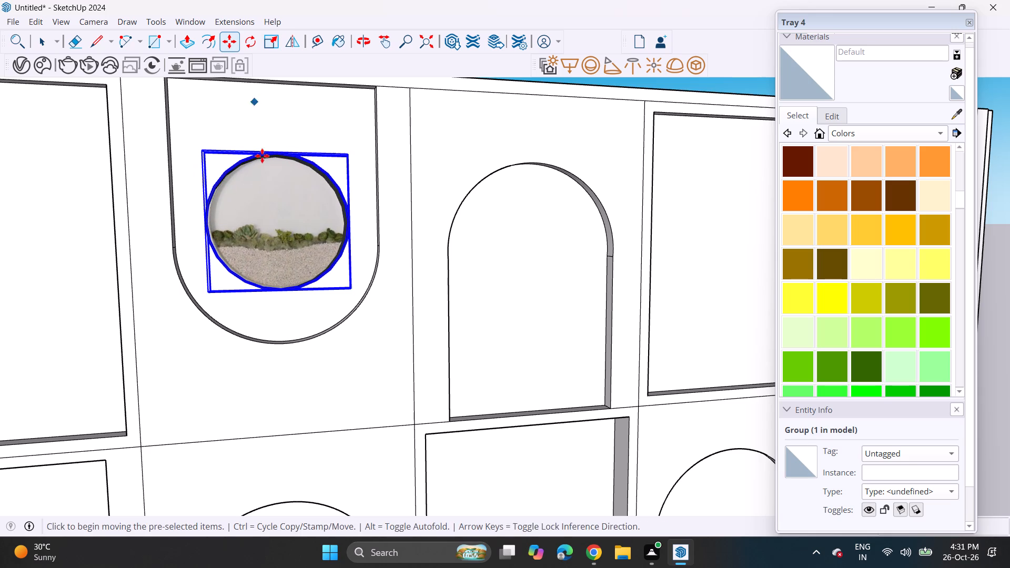
{"action": "left_click", "coordinate": [267, 178]}
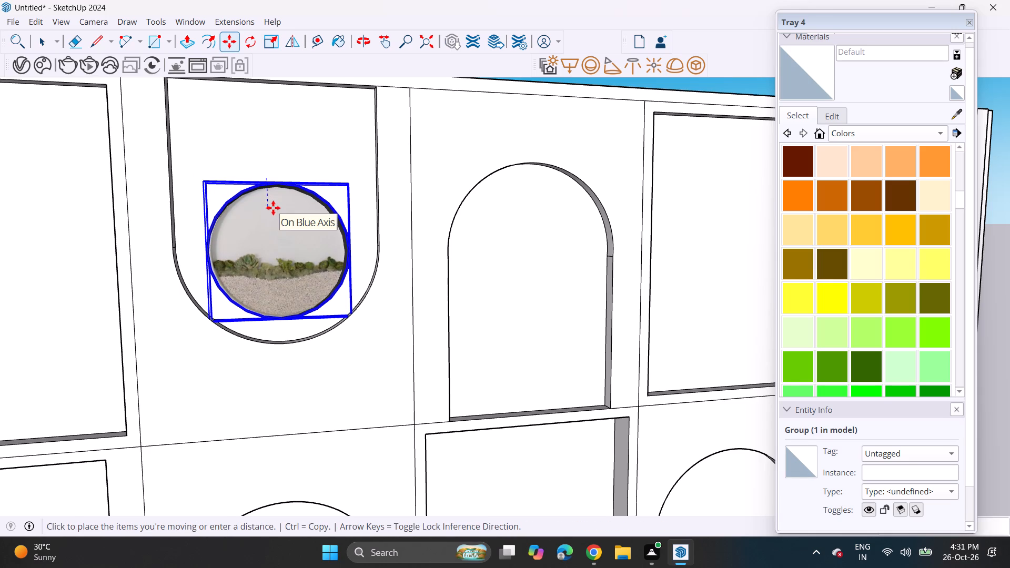
{"action": "left_click", "coordinate": [273, 208]}
Shrink the round mirror uniformly from both upper corners so it sits centred in the niche's curved lower part, and deselect it.
{"action": "left_click", "coordinate": [267, 45]}
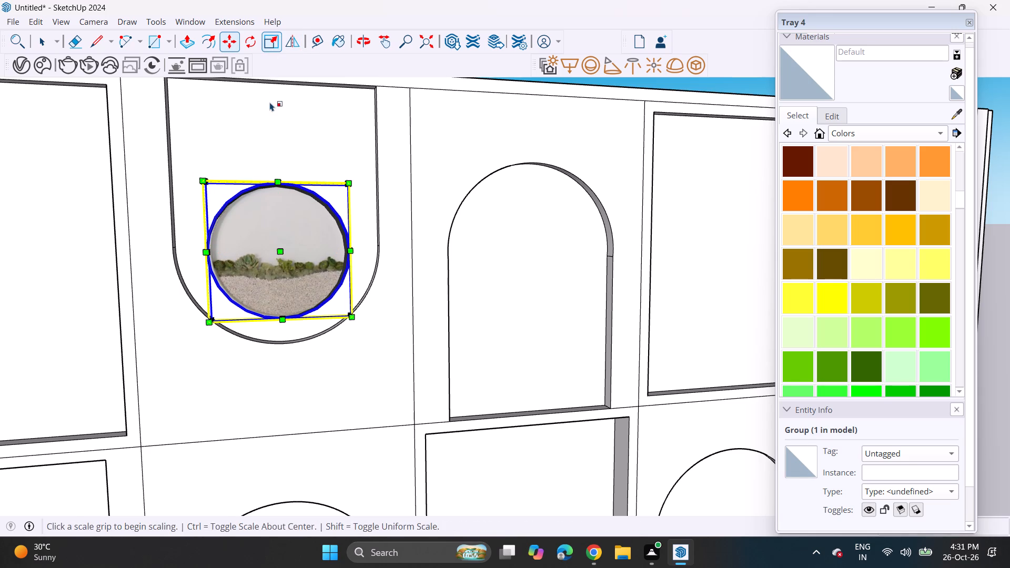
{"action": "left_click", "coordinate": [206, 184]}
{"action": "left_click", "coordinate": [226, 199]}
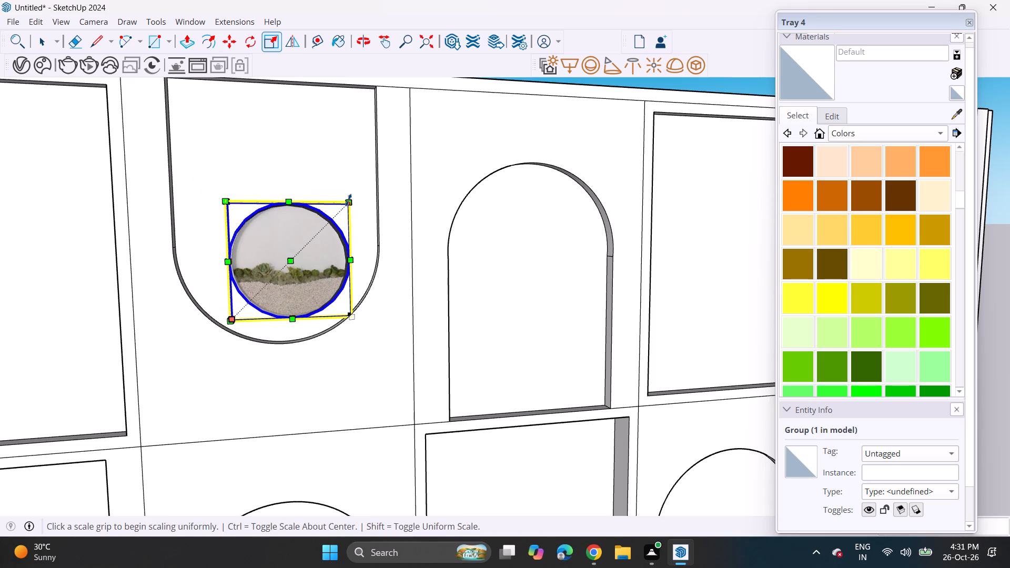
{"action": "left_click", "coordinate": [348, 200]}
{"action": "left_click", "coordinate": [324, 220]}
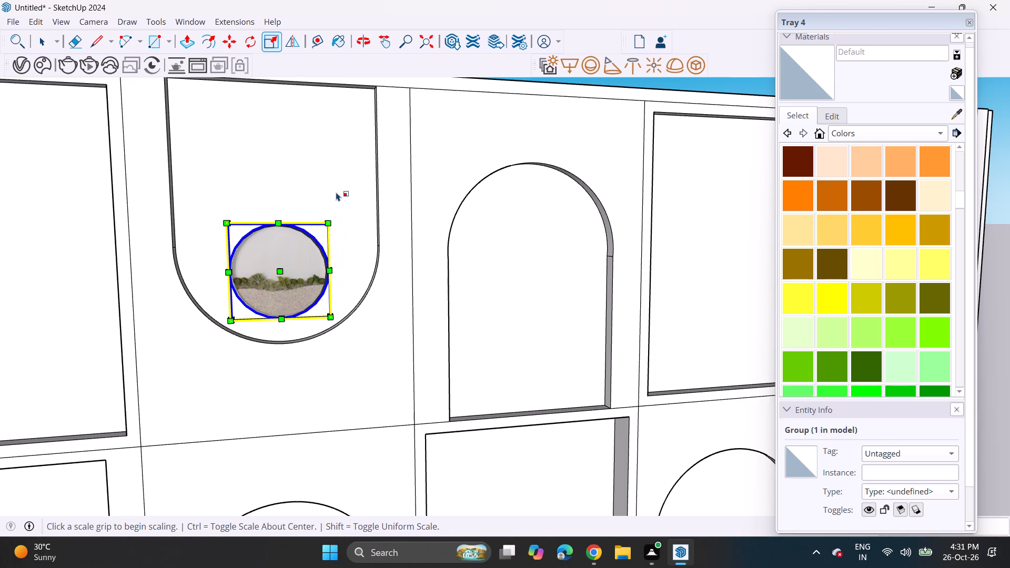
{"action": "key", "text": "space"}
{"action": "left_click", "coordinate": [305, 175]}
Copy the round mirror horizontally into the arched niche in the third column of the top row.
{"action": "scroll", "coordinate": [296, 196], "scroll_direction": "down", "scroll_amount": 3}
{"action": "scroll", "coordinate": [296, 203], "scroll_direction": "up", "scroll_amount": 1}
{"action": "scroll", "coordinate": [295, 207], "scroll_direction": "down", "scroll_amount": 4}
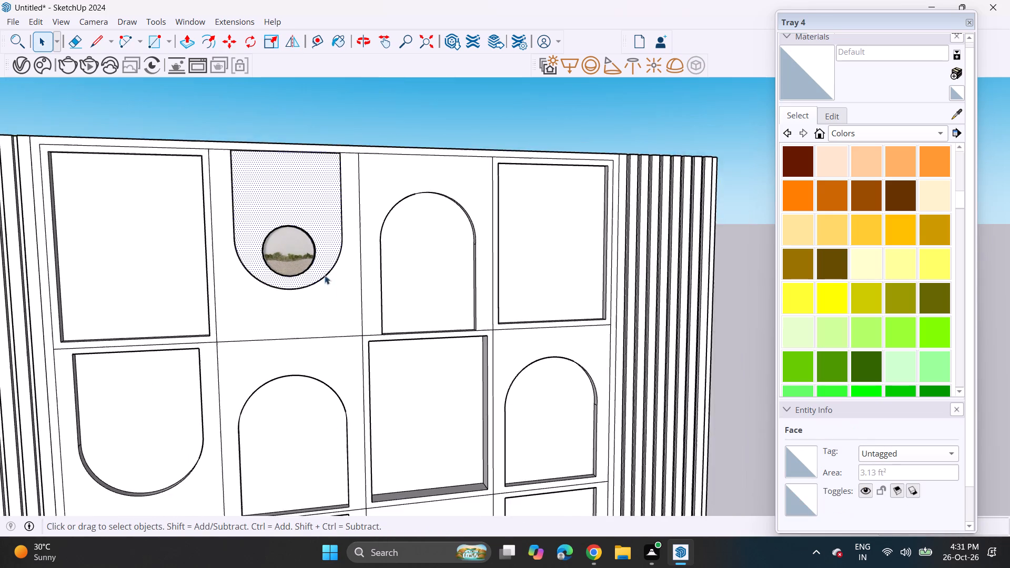
{"action": "scroll", "coordinate": [325, 275], "scroll_direction": "down", "scroll_amount": 3}
{"action": "middle_click_drag", "start_coordinate": [328, 288], "coordinate": [257, 296]}
{"action": "scroll", "coordinate": [318, 275], "scroll_direction": "up", "scroll_amount": 3}
{"action": "left_click", "coordinate": [310, 248]}
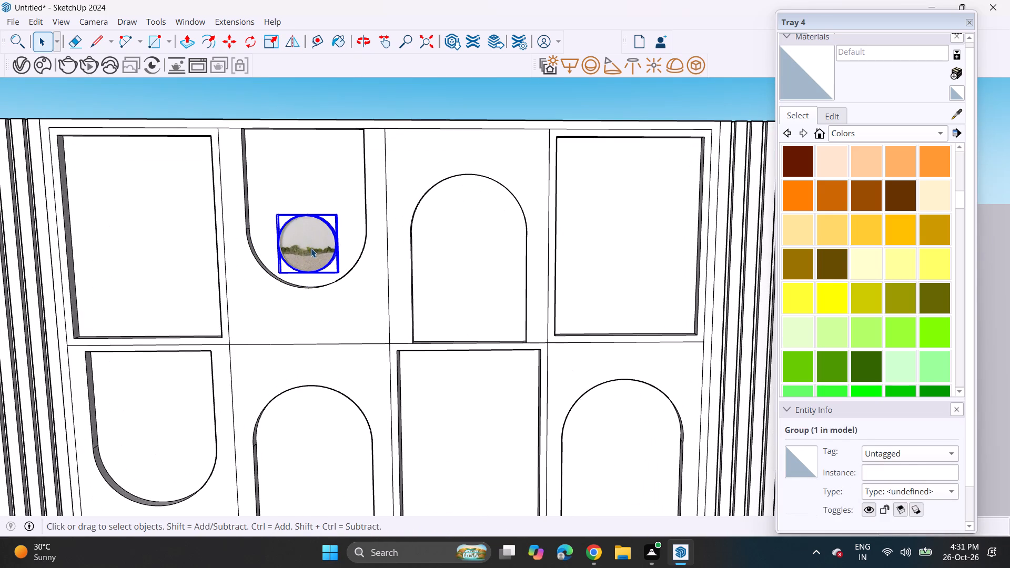
{"action": "key", "text": "m"}
{"action": "left_click", "coordinate": [314, 247]}
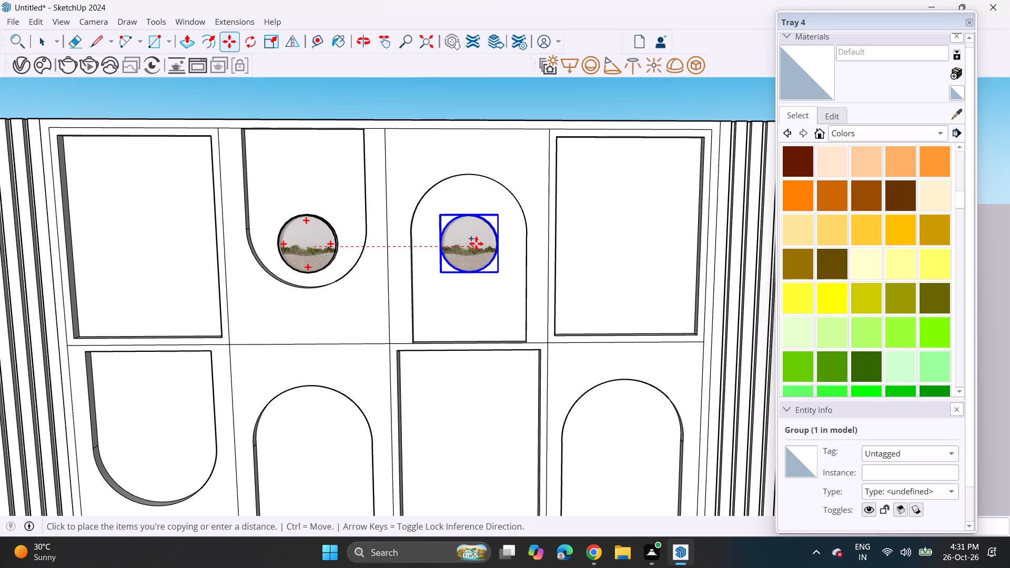
{"action": "left_click", "coordinate": [478, 247]}
Copy the round mirror into the two arched niches of the second row, in the fourth and second columns.
{"action": "left_click", "coordinate": [475, 249]}
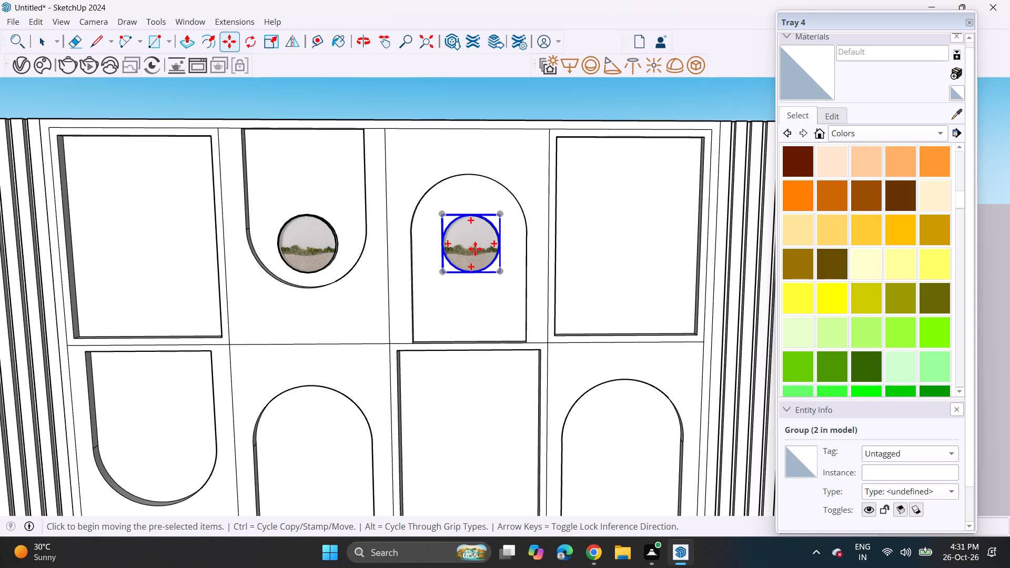
{"action": "middle_click_drag", "start_coordinate": [470, 281], "coordinate": [386, 123]}
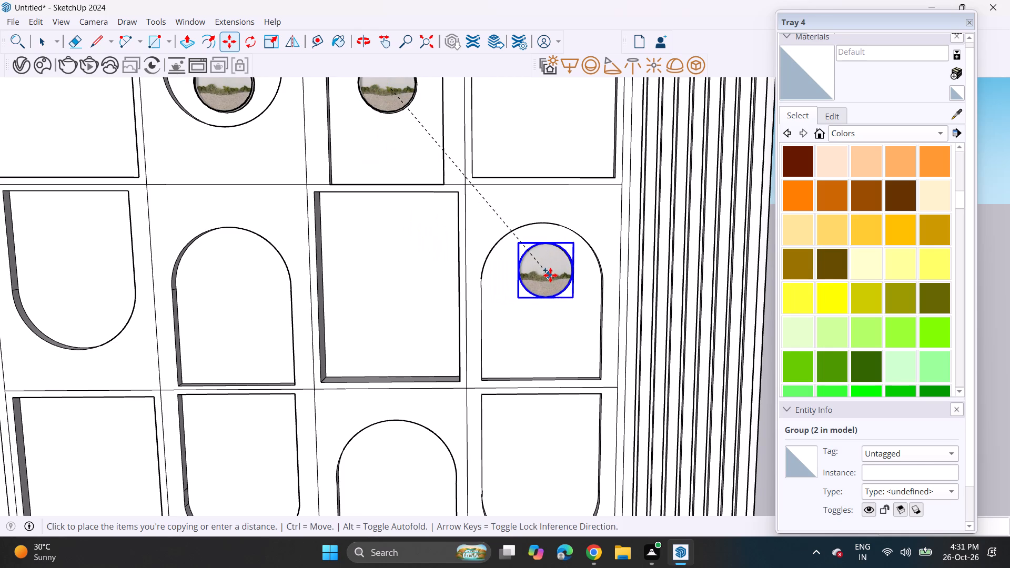
{"action": "left_click", "coordinate": [546, 275]}
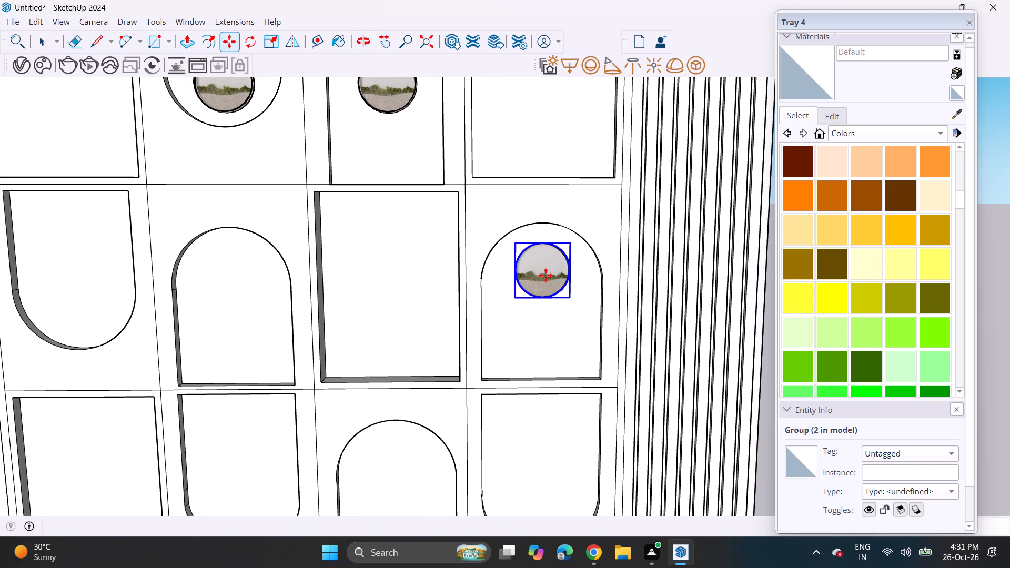
{"action": "left_click", "coordinate": [546, 275]}
{"action": "middle_click_drag", "start_coordinate": [322, 287], "coordinate": [466, 276], "text": "shift"}
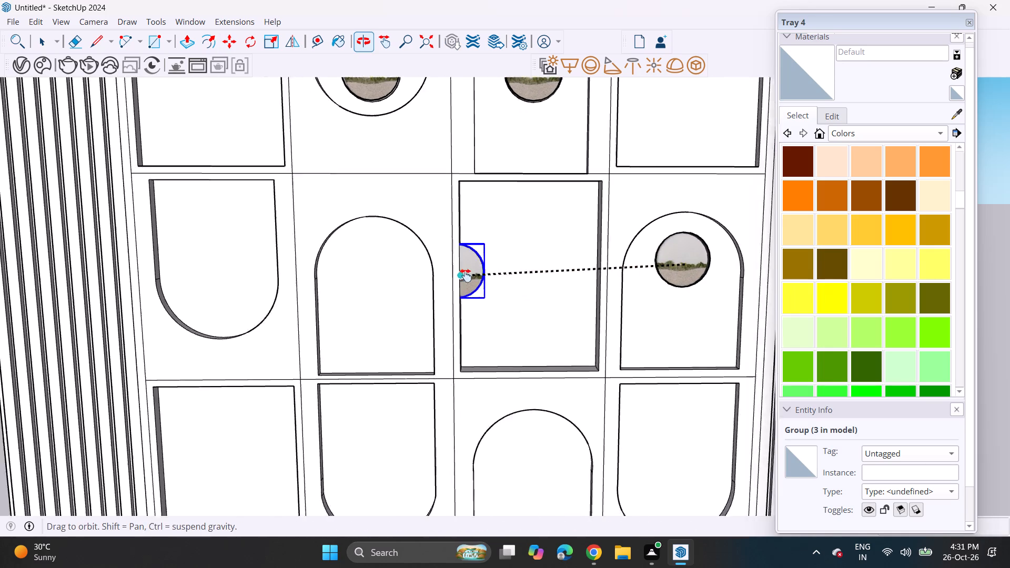
{"action": "middle_click_drag", "start_coordinate": [466, 276], "coordinate": [482, 271], "text": "shift"}
{"action": "left_click", "coordinate": [400, 267]}
Copy the round mirror into the U-shaped niche in the second row's first column and adjust it slightly lower.
{"action": "left_click", "coordinate": [400, 267]}
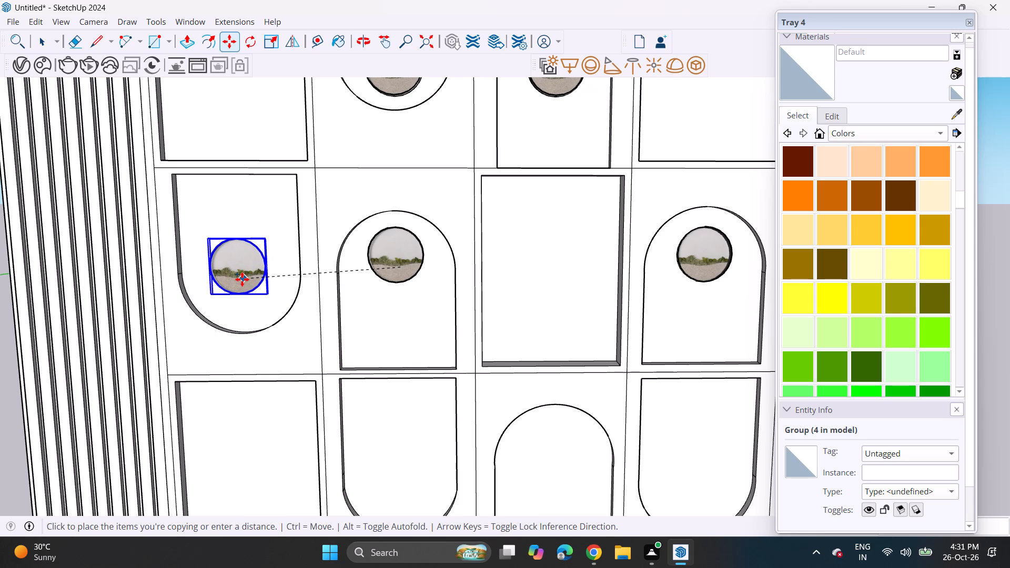
{"action": "left_click", "coordinate": [241, 273]}
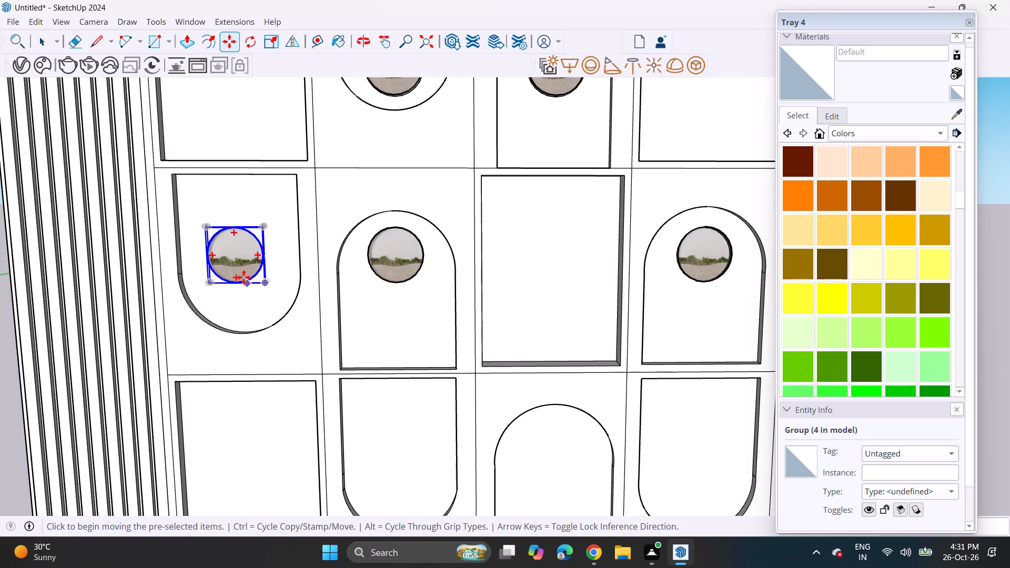
{"action": "left_click", "coordinate": [242, 273]}
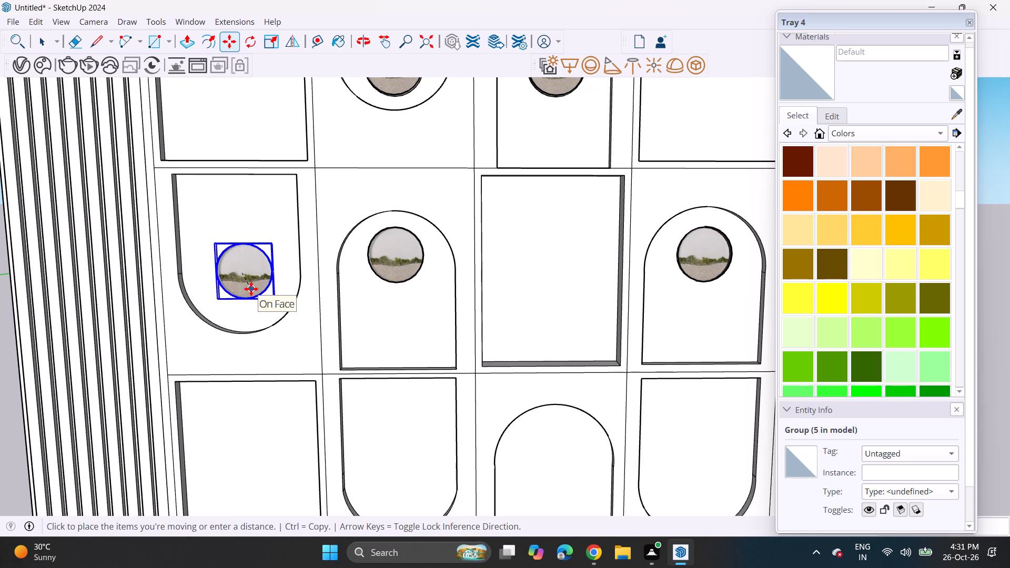
{"action": "left_click", "coordinate": [249, 288]}
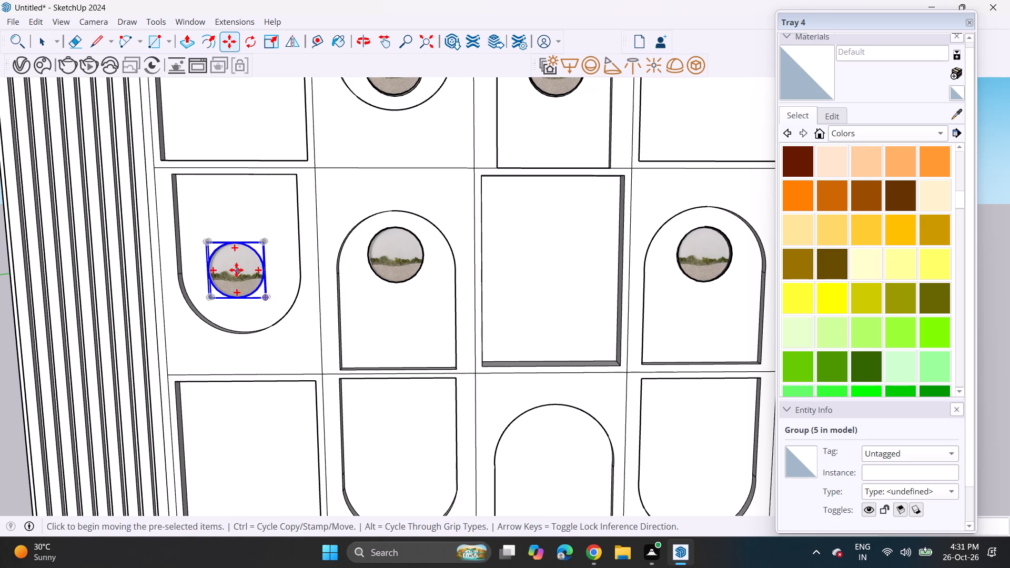
Copy the round mirror into the third row's curved niches, in the second, fourth and third columns.
{"action": "left_click", "coordinate": [236, 270]}
{"action": "scroll", "coordinate": [289, 315], "scroll_direction": "down", "scroll_amount": 1}
{"action": "middle_click_drag", "start_coordinate": [289, 315], "coordinate": [217, 231]}
{"action": "scroll", "coordinate": [217, 231], "scroll_direction": "up", "scroll_amount": 1}
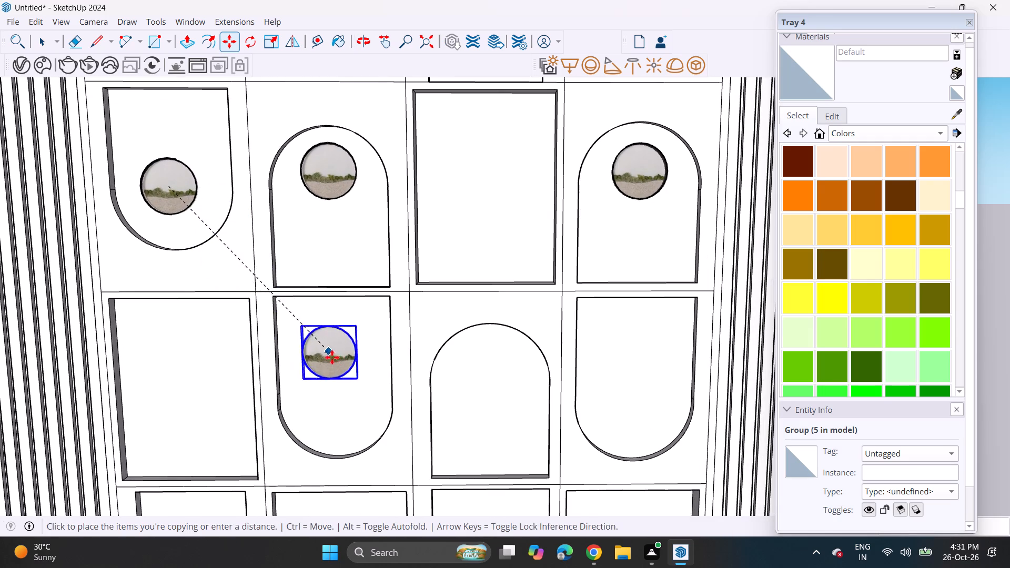
{"action": "left_click", "coordinate": [333, 412]}
{"action": "left_click", "coordinate": [336, 419]}
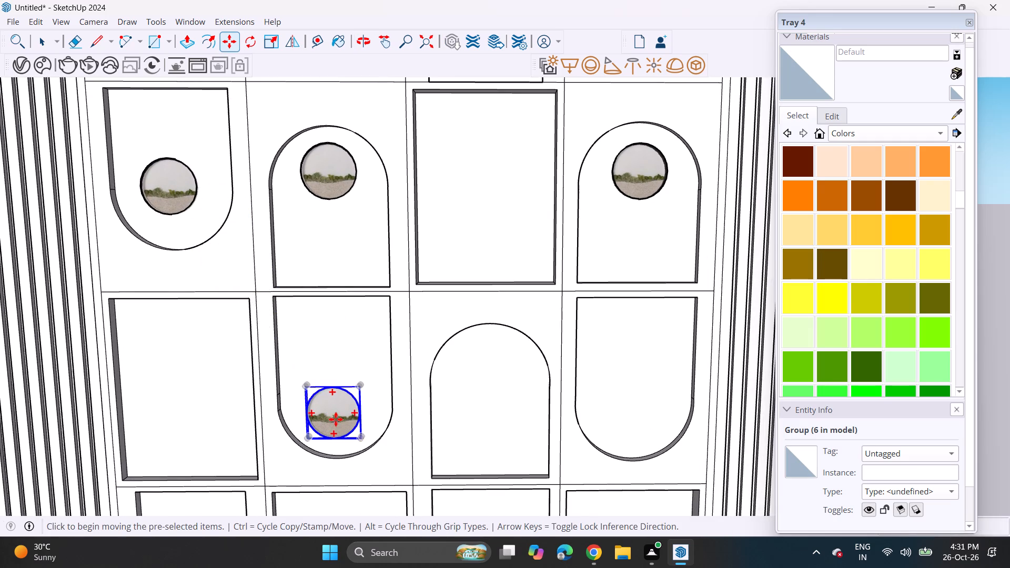
{"action": "middle_click_drag", "start_coordinate": [351, 414], "coordinate": [215, 202]}
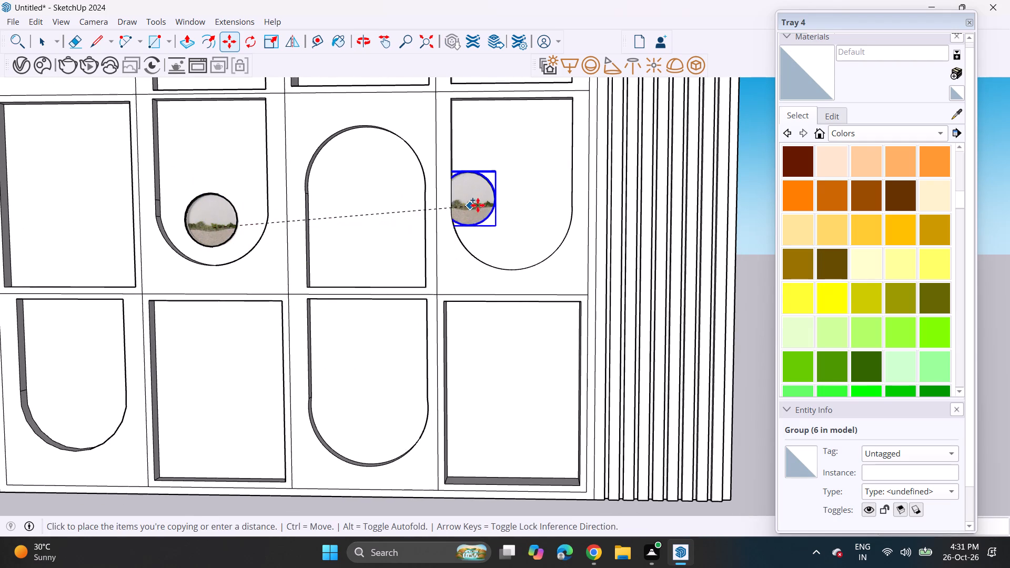
{"action": "left_click", "coordinate": [512, 229]}
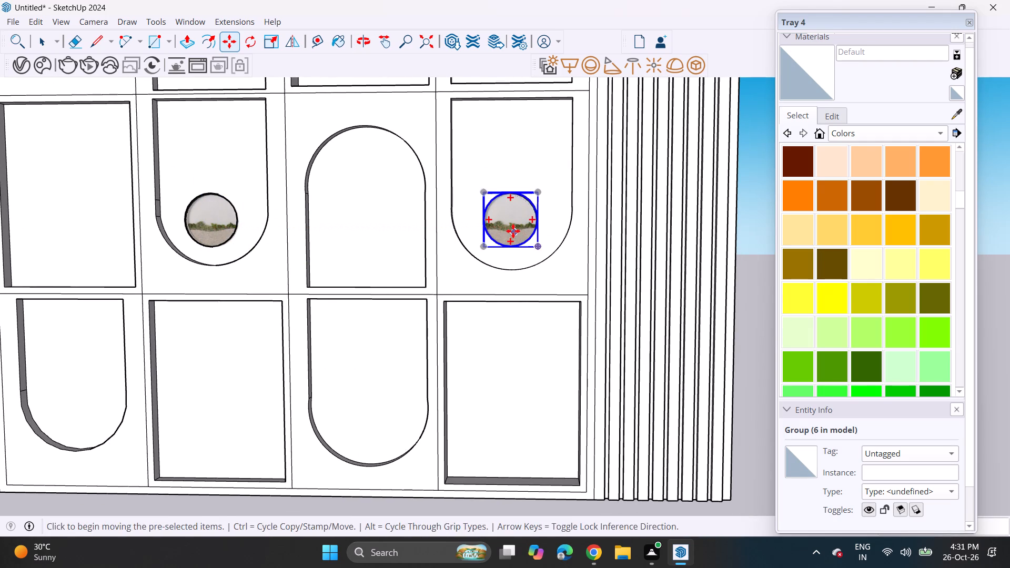
{"action": "left_click", "coordinate": [513, 231], "text": "ctrl"}
{"action": "left_click", "coordinate": [370, 186]}
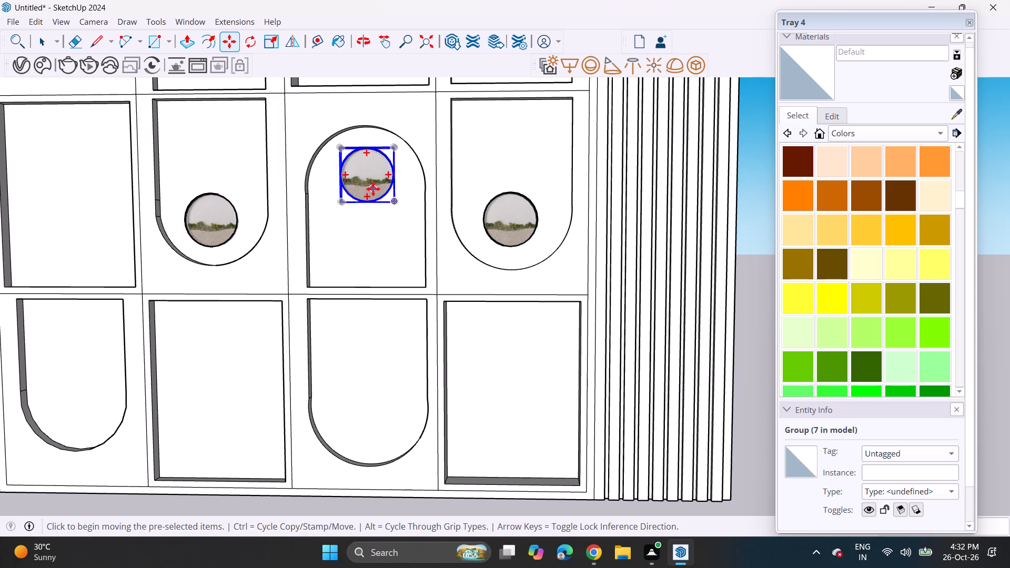
Copy the round mirror into the bottom row's two U-shaped niches, in the third and first columns, and clear the selection.
{"action": "left_click", "coordinate": [373, 189]}
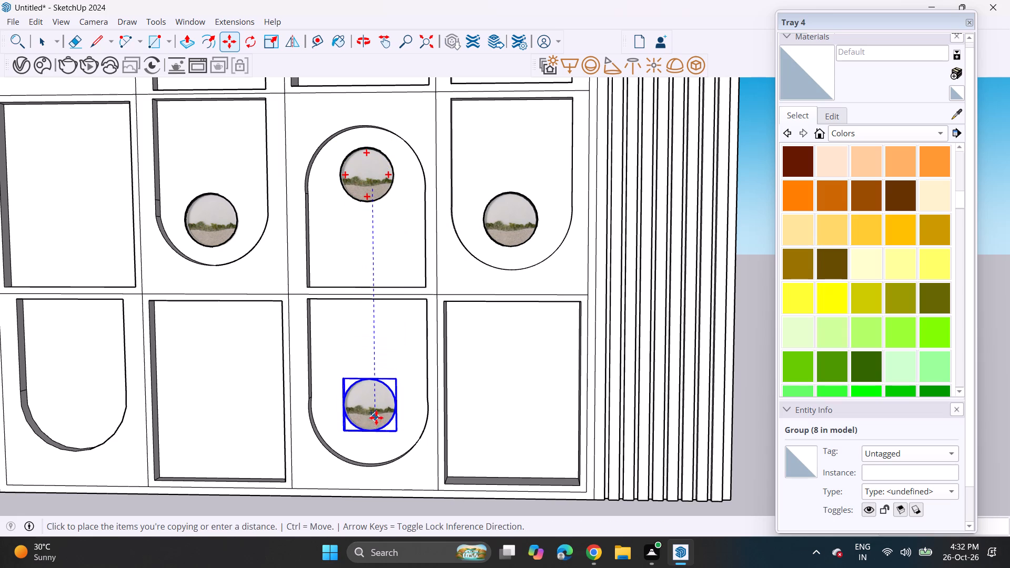
{"action": "left_click", "coordinate": [373, 431]}
{"action": "left_click", "coordinate": [373, 427]}
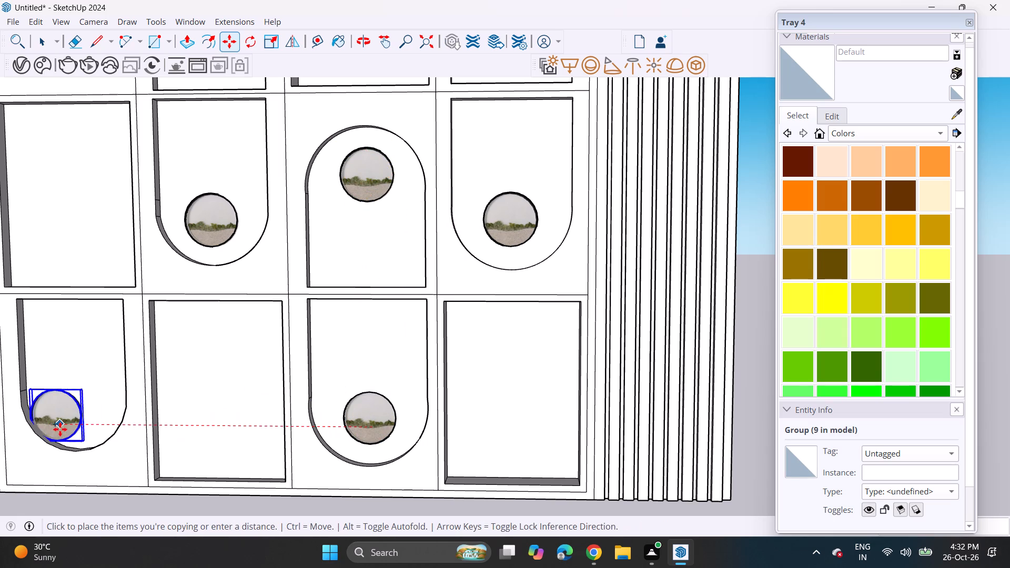
{"action": "left_click", "coordinate": [80, 424]}
{"action": "scroll", "coordinate": [232, 297], "scroll_direction": "down", "scroll_amount": 12}
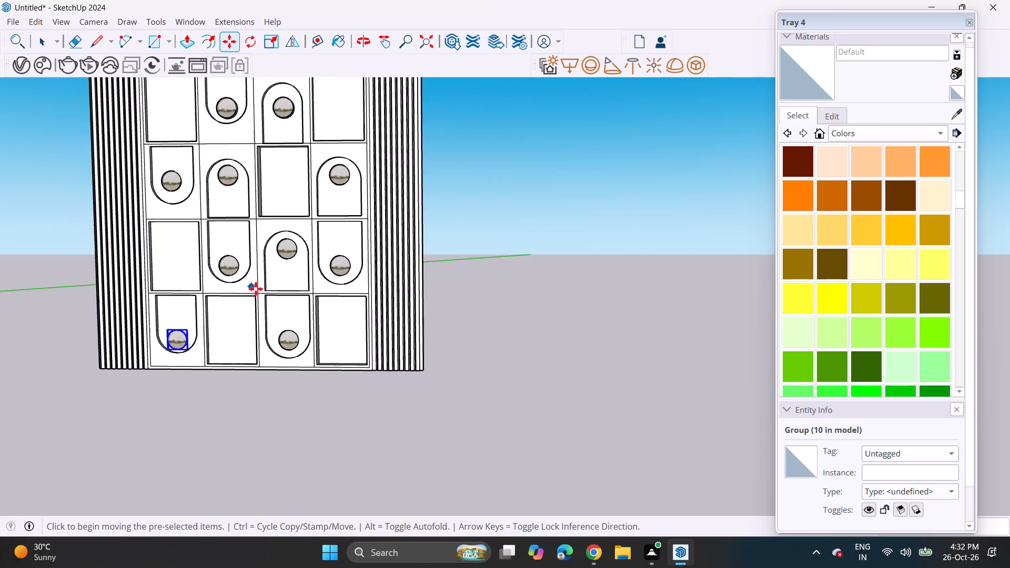
{"action": "middle_click_drag", "start_coordinate": [275, 288], "coordinate": [361, 308], "text": "shift"}
{"action": "key", "text": "space"}
{"action": "left_click", "coordinate": [557, 277]}
Import the plates+(1) model from the Downloads folder and place it on the open ground beside the niche wall.
{"action": "middle_click_drag", "start_coordinate": [465, 263], "coordinate": [488, 262]}
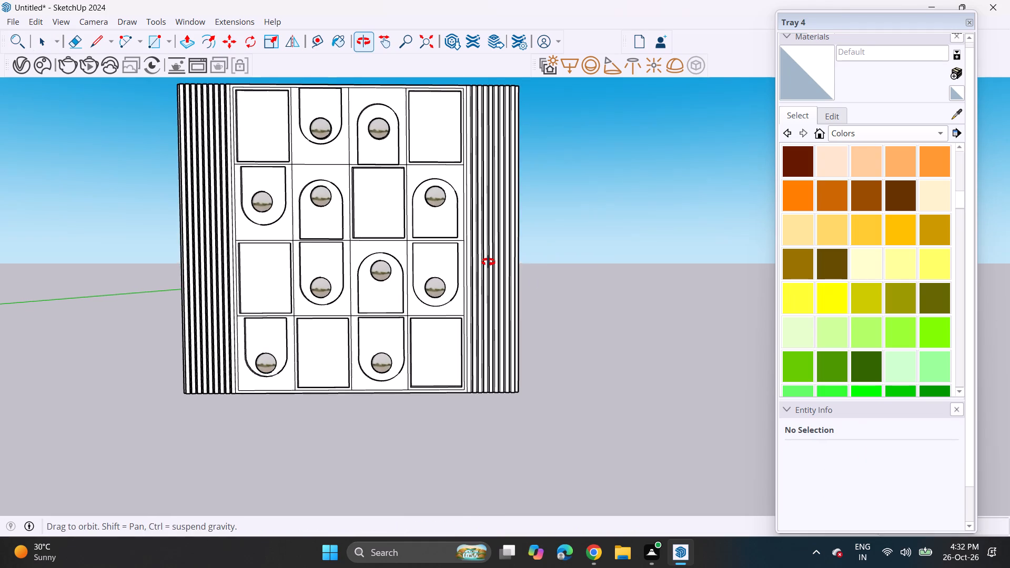
{"action": "middle_click_drag", "start_coordinate": [488, 262], "coordinate": [510, 275]}
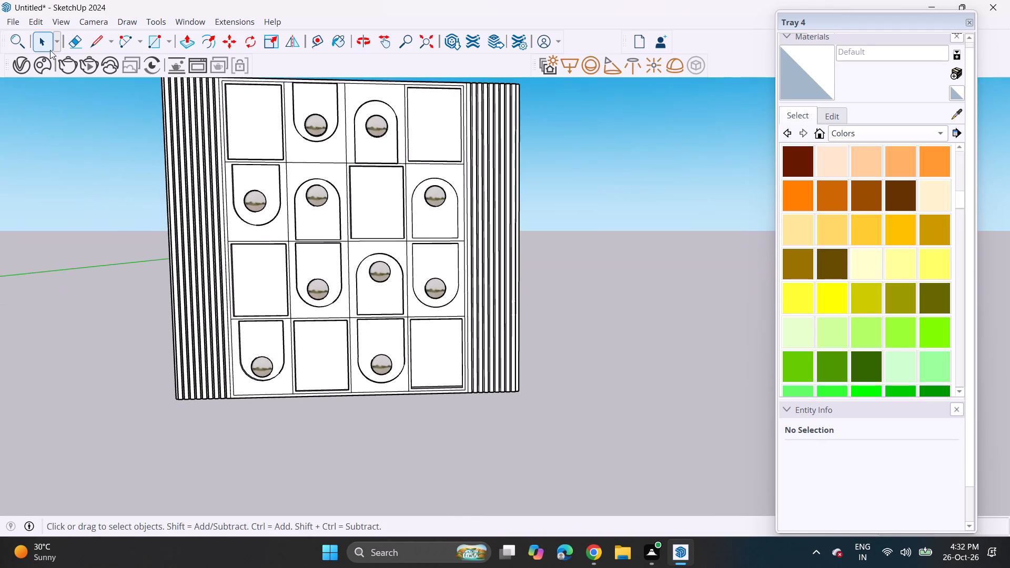
{"action": "left_click", "coordinate": [7, 21]}
{"action": "left_click", "coordinate": [41, 205]}
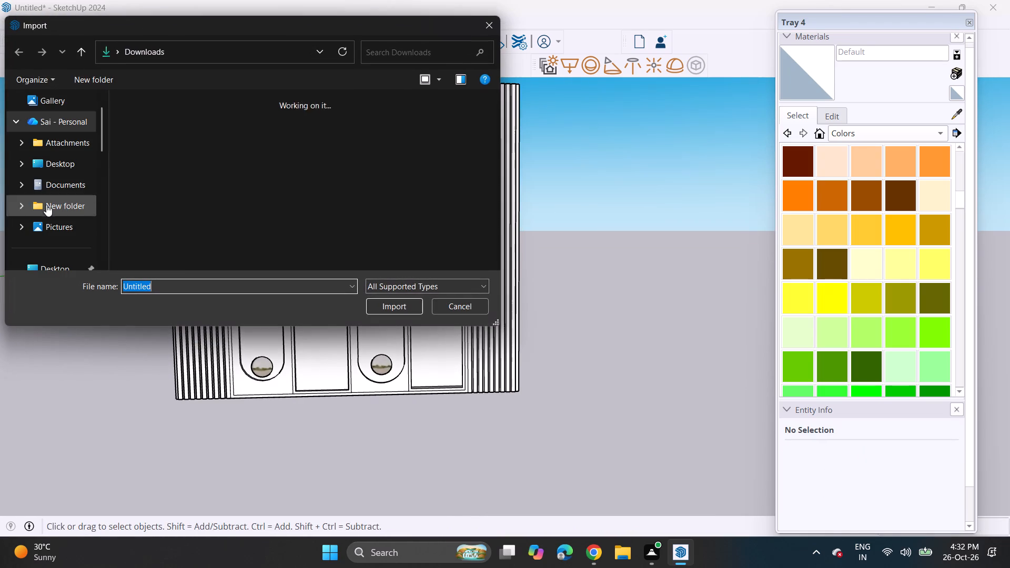
{"action": "scroll", "coordinate": [232, 210], "scroll_direction": "down", "scroll_amount": 5}
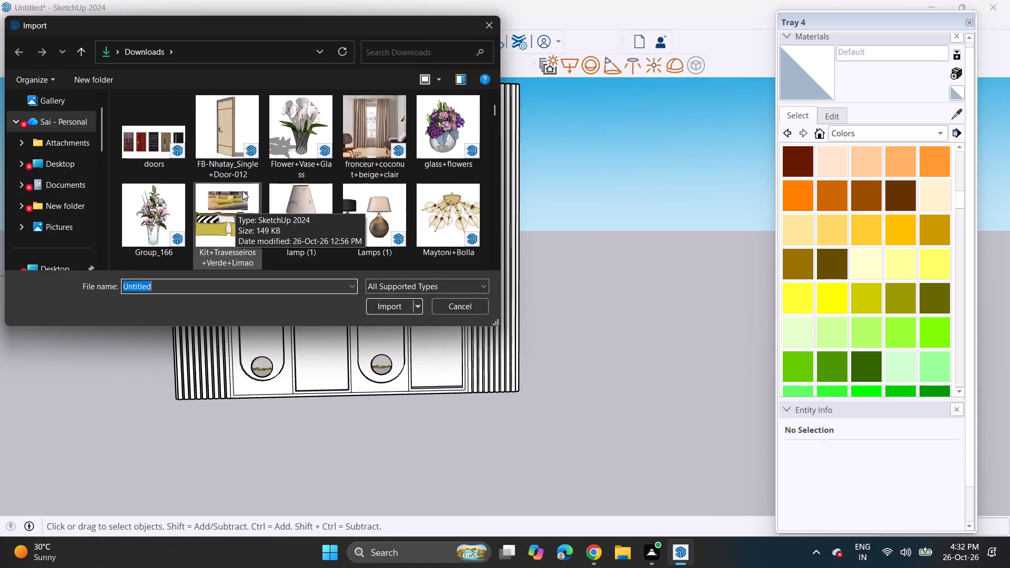
{"action": "scroll", "coordinate": [243, 191], "scroll_direction": "down", "scroll_amount": 1}
{"action": "scroll", "coordinate": [243, 191], "scroll_direction": "up", "scroll_amount": 1}
{"action": "scroll", "coordinate": [243, 191], "scroll_direction": "down", "scroll_amount": 1}
{"action": "scroll", "coordinate": [243, 191], "scroll_direction": "up", "scroll_amount": 5}
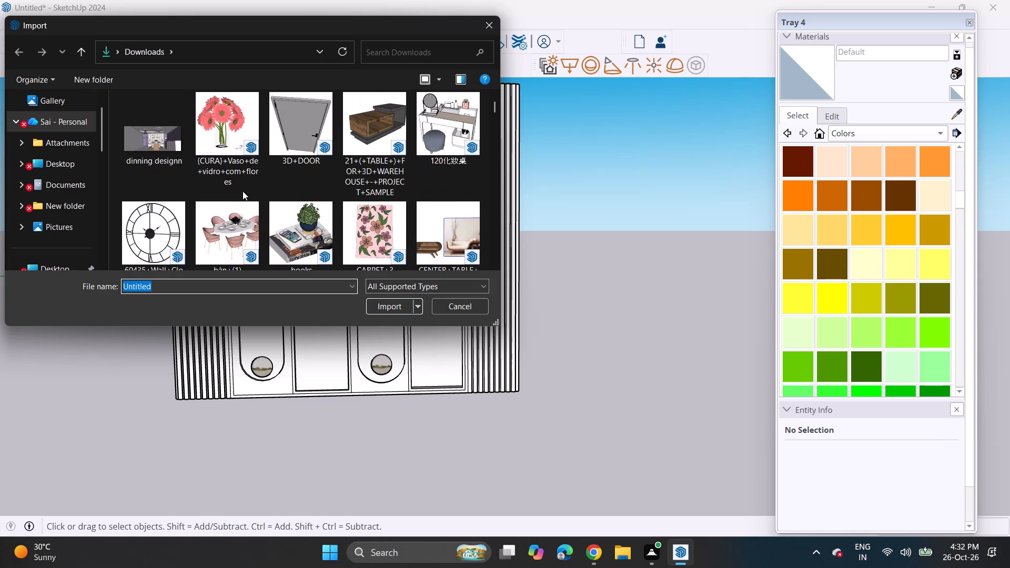
{"action": "scroll", "coordinate": [243, 191], "scroll_direction": "up", "scroll_amount": 1}
{"action": "scroll", "coordinate": [243, 191], "scroll_direction": "down", "scroll_amount": 4}
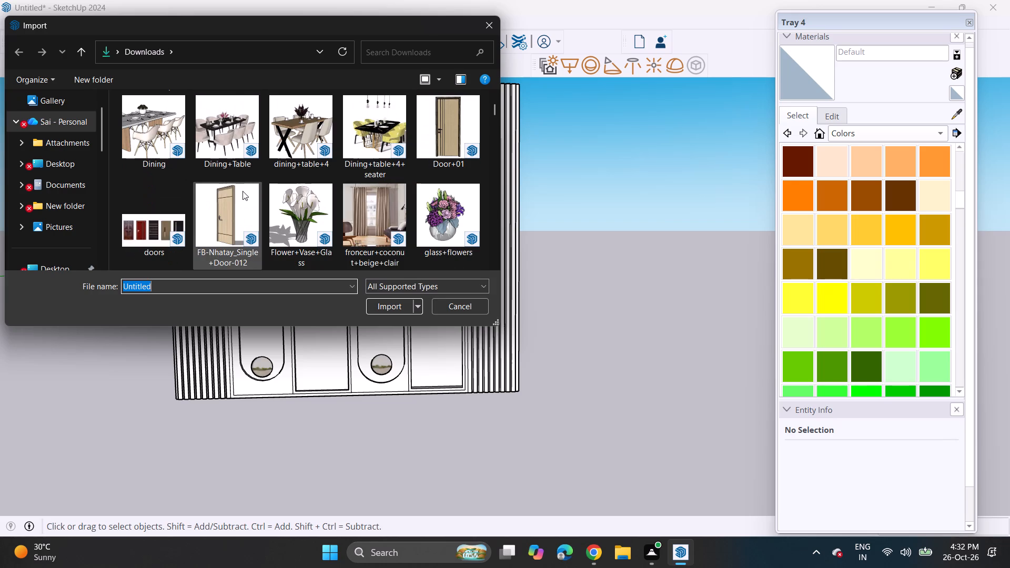
{"action": "scroll", "coordinate": [243, 191], "scroll_direction": "down", "scroll_amount": 2}
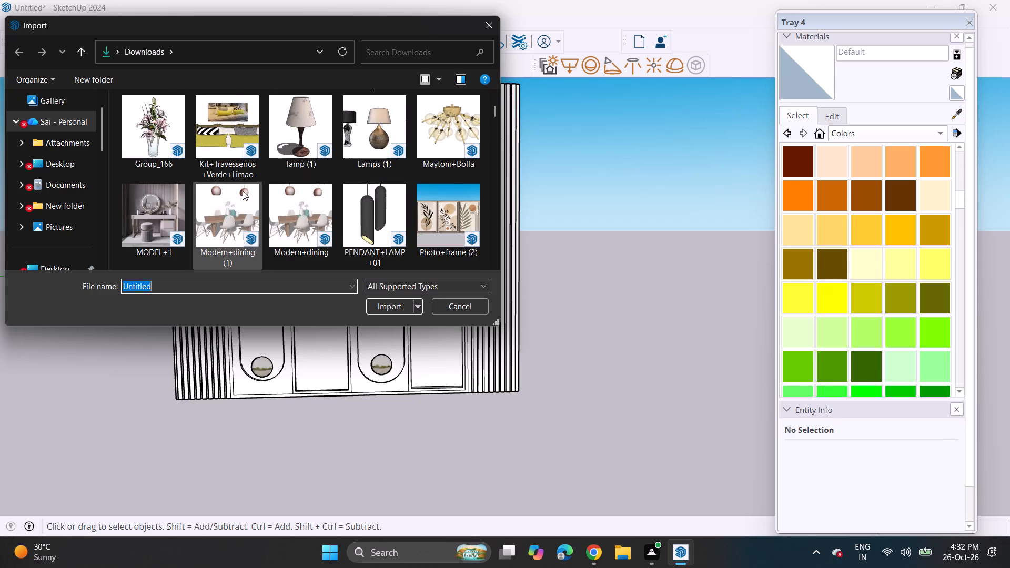
{"action": "scroll", "coordinate": [243, 191], "scroll_direction": "down", "scroll_amount": 2}
{"action": "left_click", "coordinate": [224, 108]}
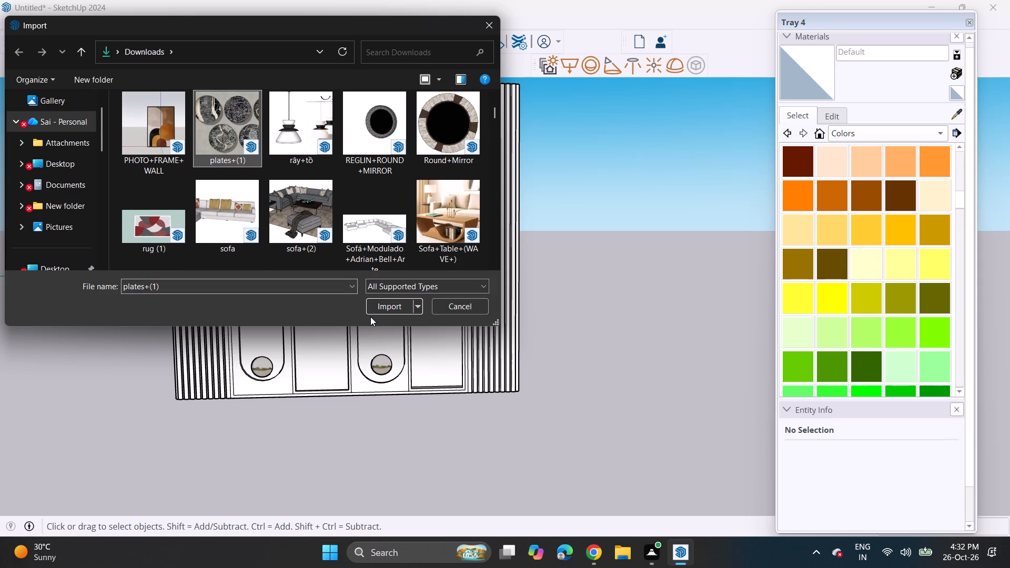
{"action": "left_click", "coordinate": [383, 309]}
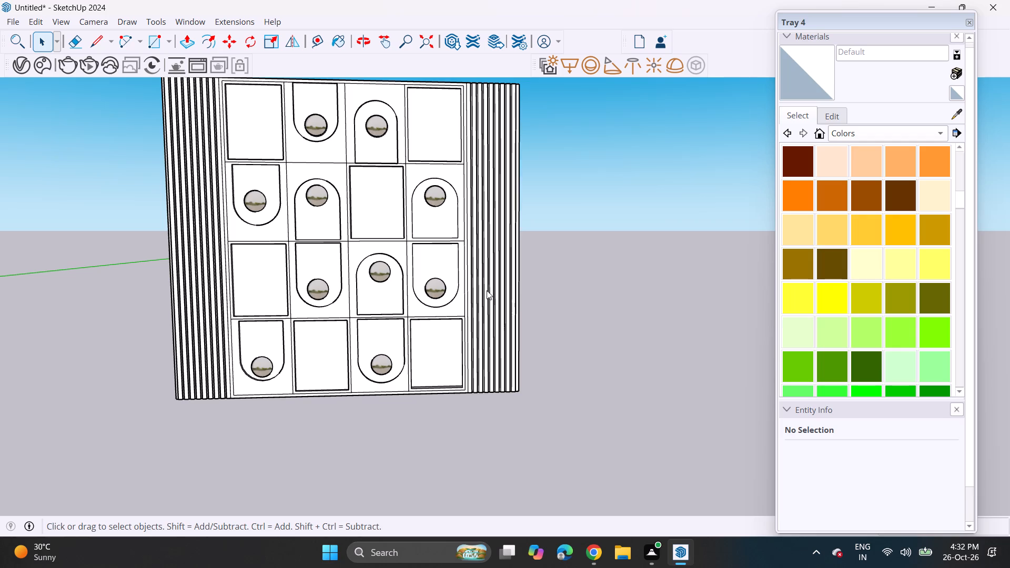
{"action": "left_click", "coordinate": [610, 309]}
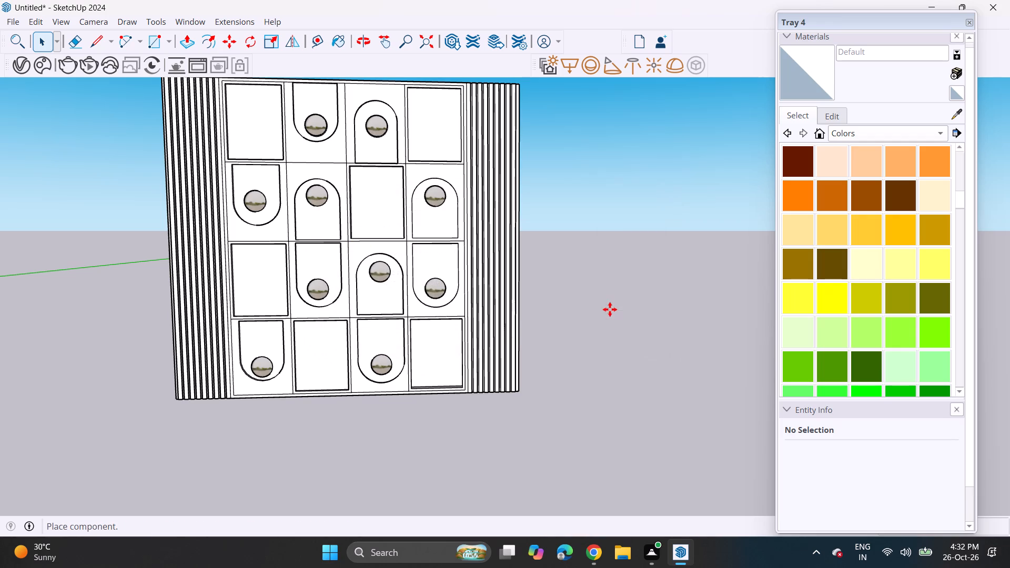
{"action": "scroll", "coordinate": [365, 308], "scroll_direction": "down", "scroll_amount": 4}
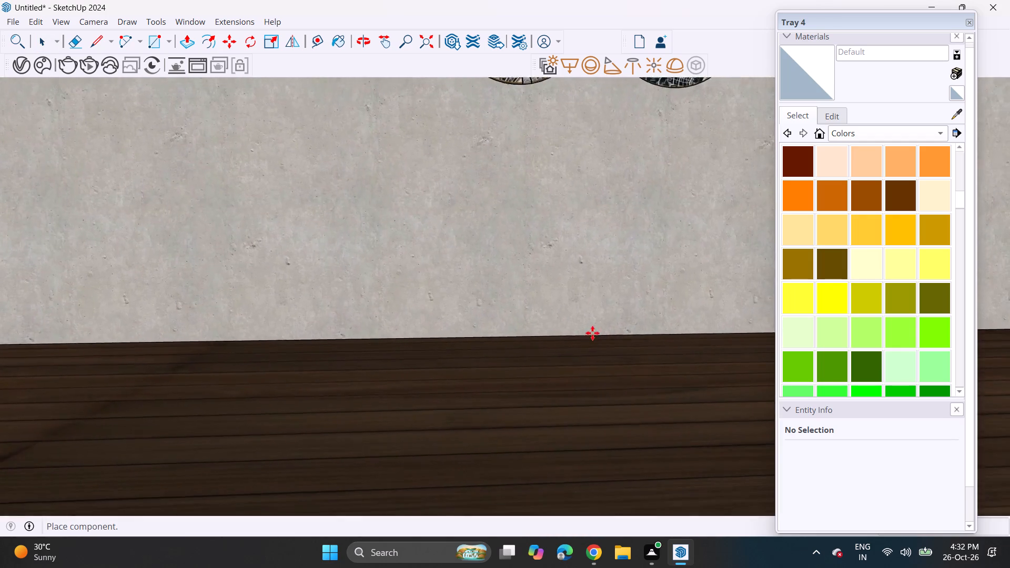
{"action": "scroll", "coordinate": [591, 333], "scroll_direction": "down", "scroll_amount": 12}
{"action": "left_click", "coordinate": [638, 324]}
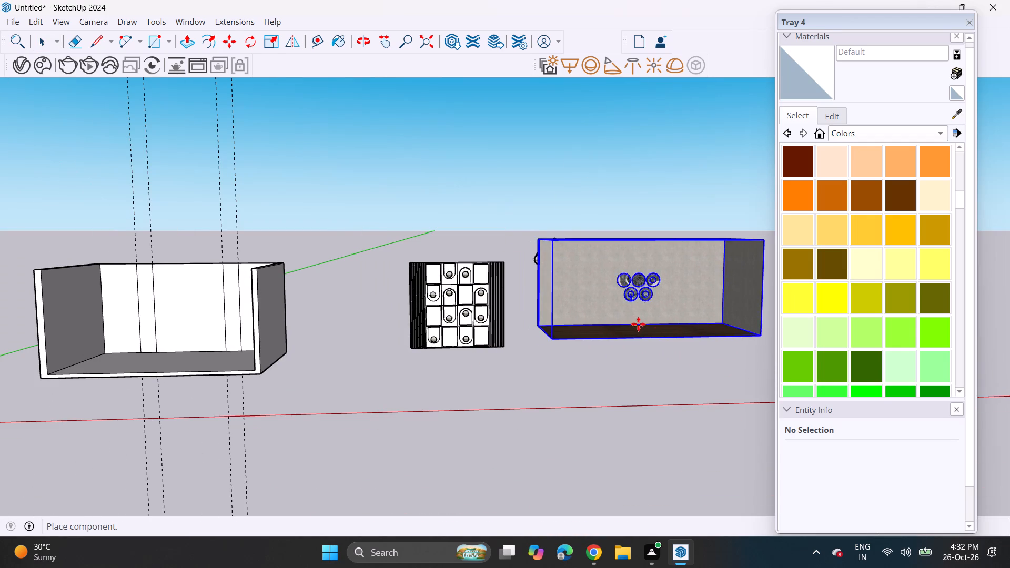
Explode the imported plates model through its nested component and the Tarelki group, down to individual plates.
{"action": "scroll", "coordinate": [651, 287], "scroll_direction": "up", "scroll_amount": 4}
{"action": "scroll", "coordinate": [649, 285], "scroll_direction": "down", "scroll_amount": 1}
{"action": "scroll", "coordinate": [648, 282], "scroll_direction": "up", "scroll_amount": 13}
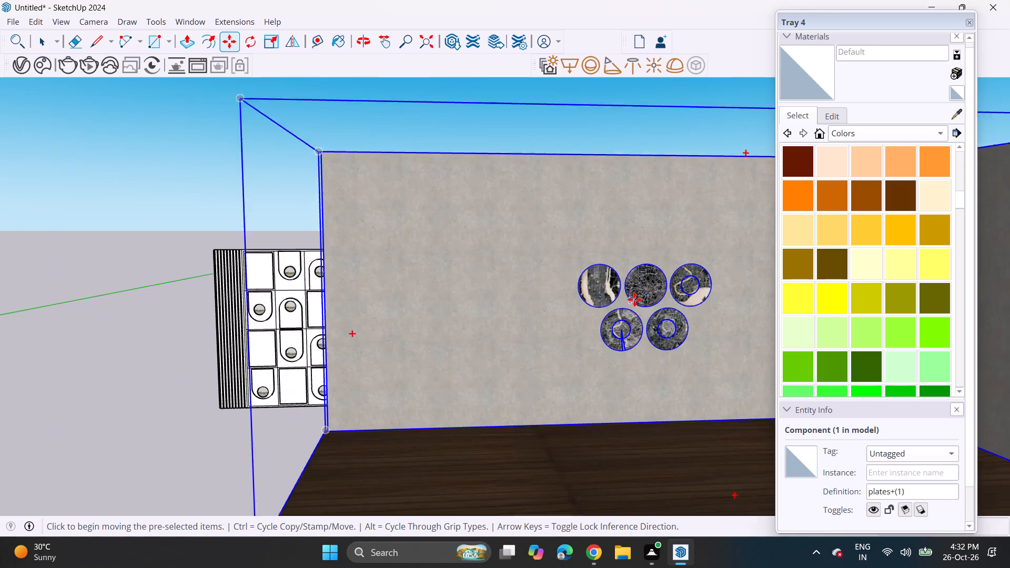
{"action": "scroll", "coordinate": [634, 299], "scroll_direction": "up", "scroll_amount": 4}
{"action": "key", "text": "space"}
{"action": "left_click", "coordinate": [632, 296]}
{"action": "right_click", "coordinate": [631, 296]}
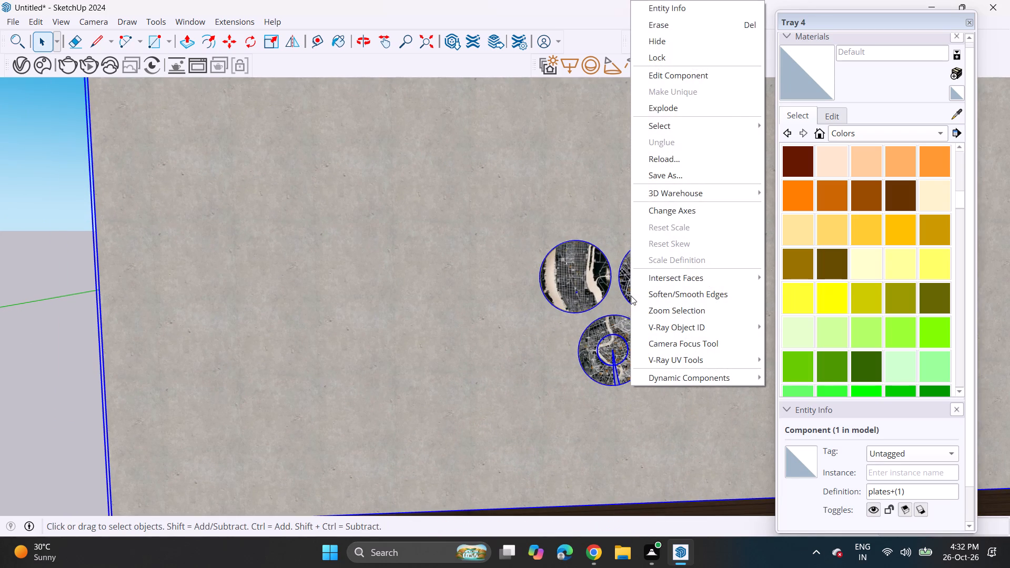
{"action": "left_click", "coordinate": [675, 106]}
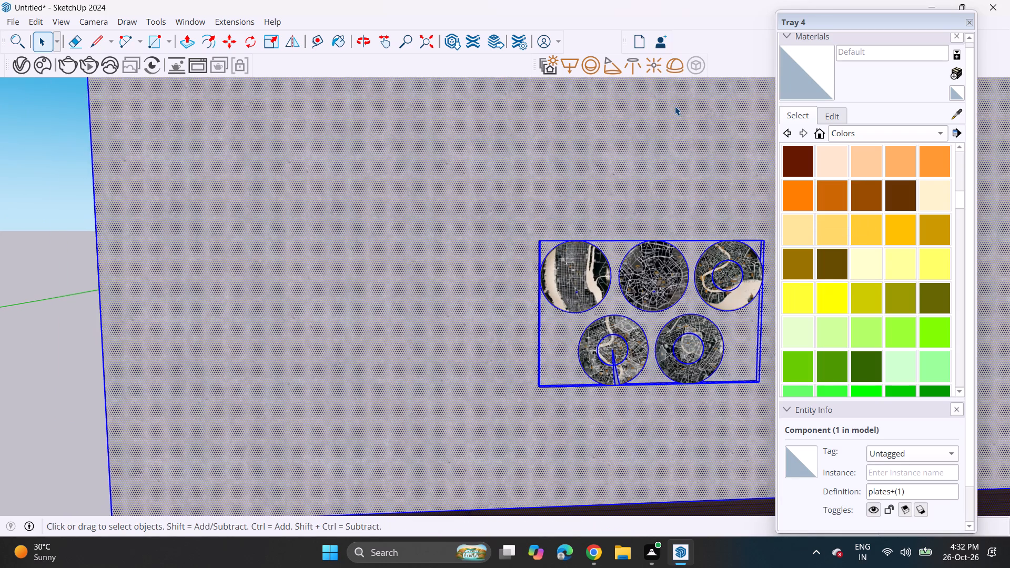
{"action": "left_click", "coordinate": [579, 289]}
{"action": "right_click", "coordinate": [582, 289]}
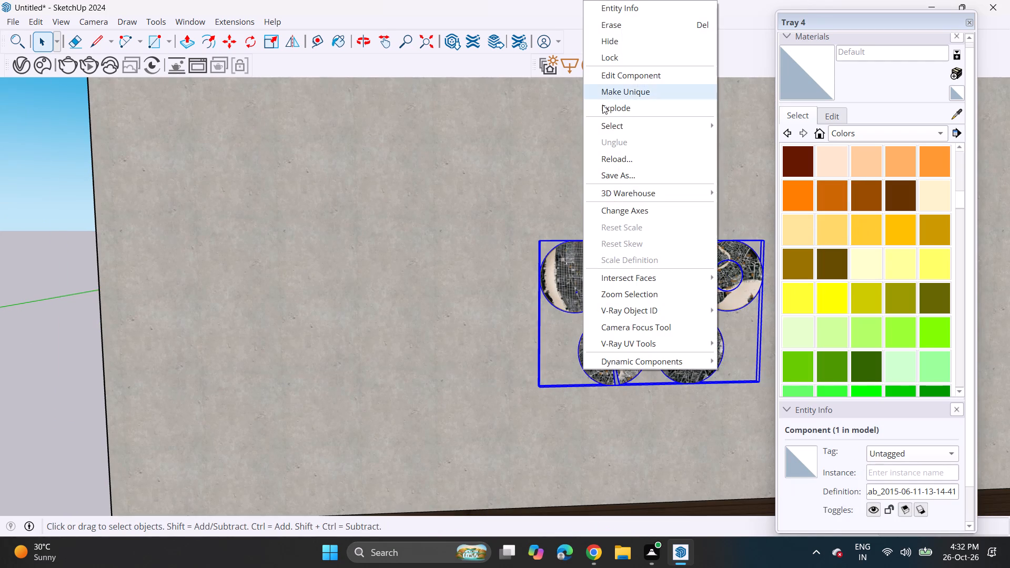
{"action": "left_click", "coordinate": [607, 115]}
{"action": "left_click", "coordinate": [588, 272]}
{"action": "right_click", "coordinate": [590, 292]}
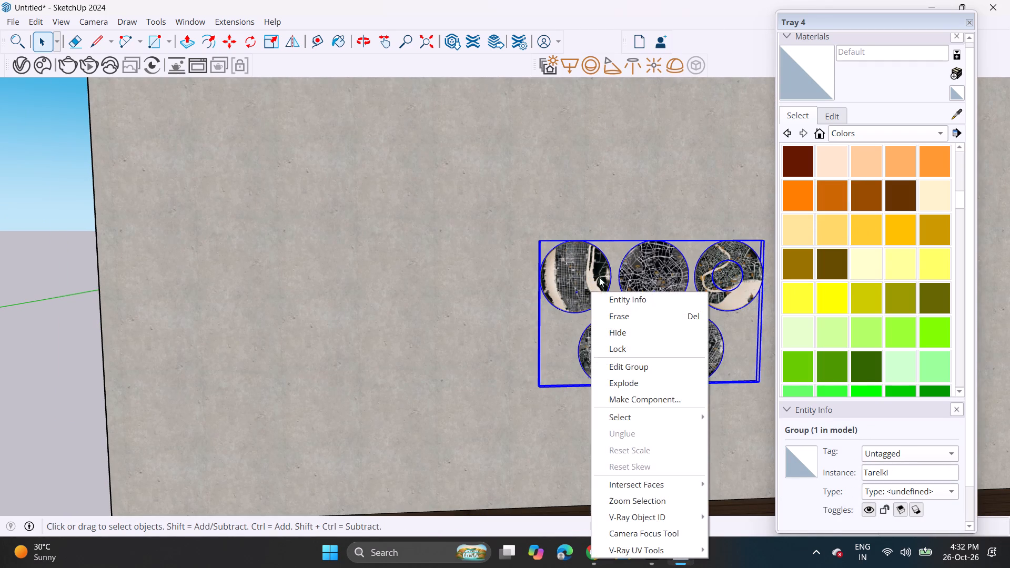
{"action": "left_click", "coordinate": [623, 388]}
Move the first upper plate with the wide pale bands into the top row's second-column U-shaped niche, over its mirror, and clear the selection.
{"action": "left_click", "coordinate": [591, 278]}
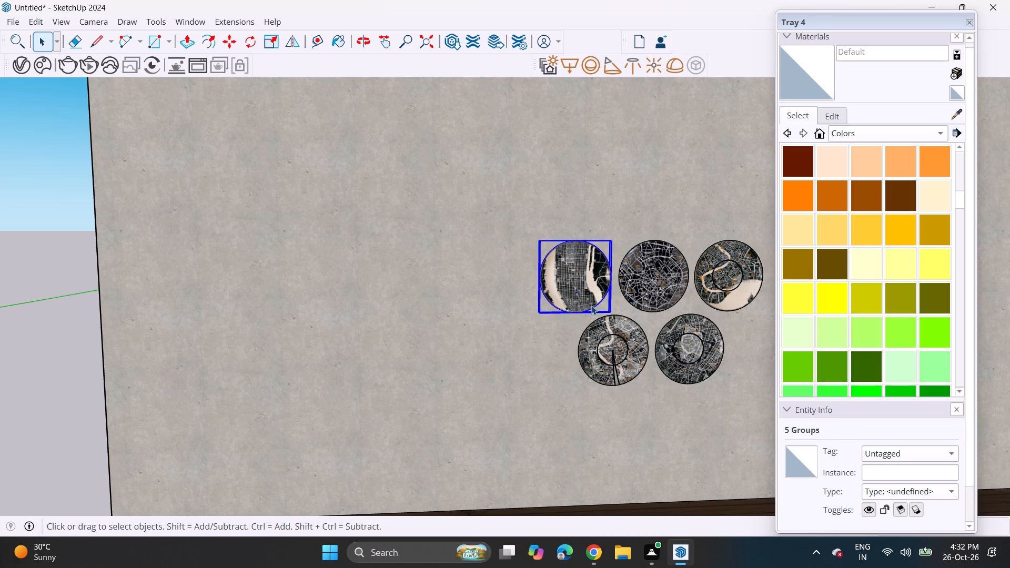
{"action": "scroll", "coordinate": [591, 306], "scroll_direction": "down", "scroll_amount": 3}
{"action": "key", "text": "space"}
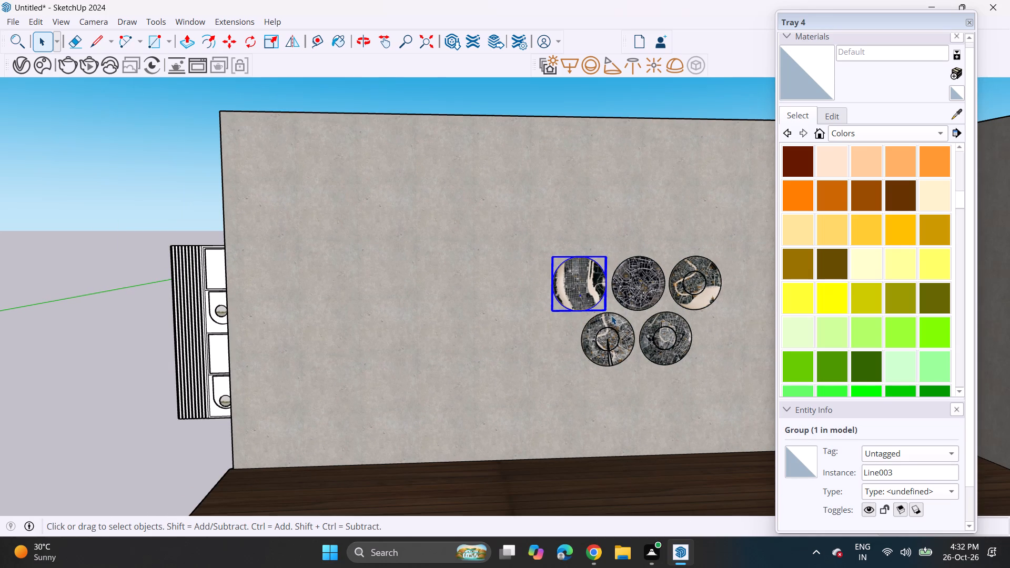
{"action": "key", "text": "m"}
{"action": "left_click", "coordinate": [608, 310]}
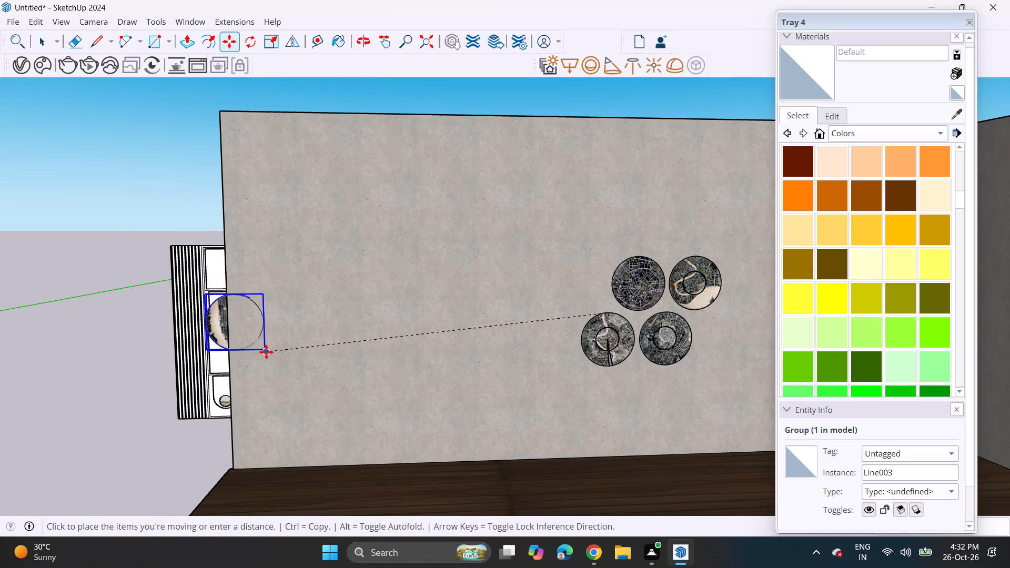
{"action": "middle_click_drag", "start_coordinate": [266, 352], "coordinate": [522, 315]}
{"action": "scroll", "coordinate": [350, 315], "scroll_direction": "up", "scroll_amount": 11}
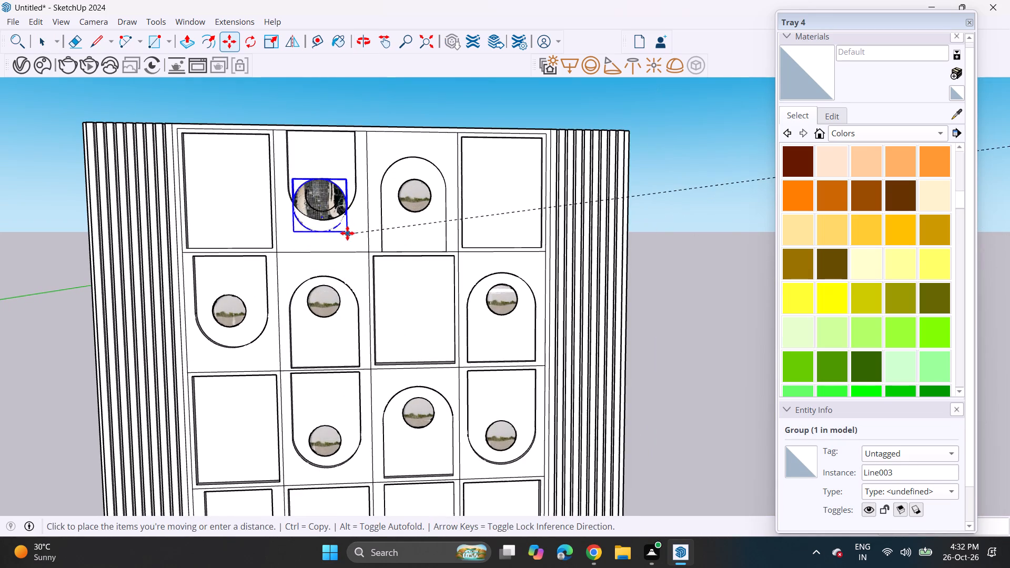
{"action": "left_click", "coordinate": [350, 218]}
{"action": "key", "text": "space"}
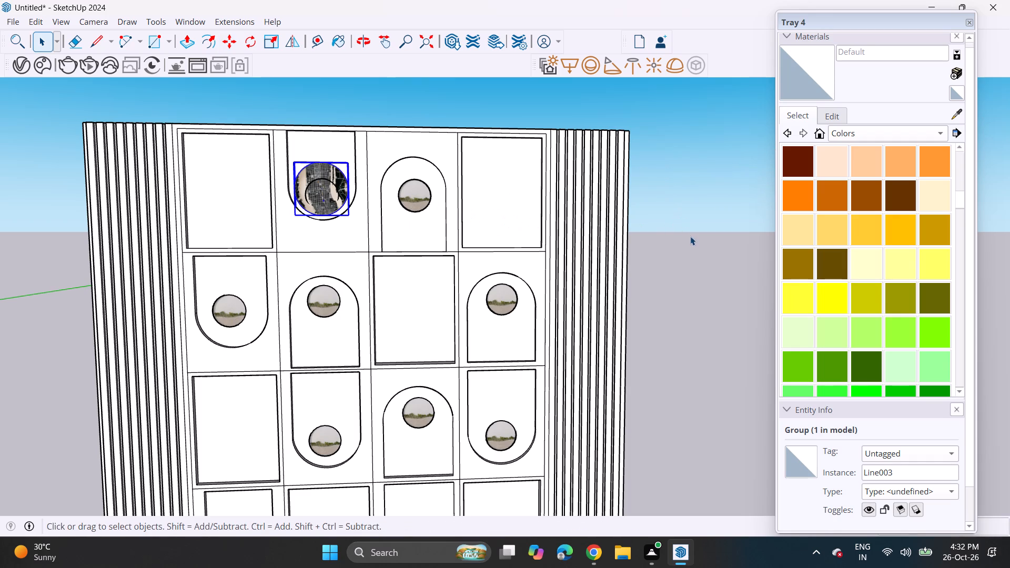
{"action": "left_click", "coordinate": [690, 241]}
Select the plate in the top row's second-column niche, working from a steep side view that shows its depth.
{"action": "middle_click_drag", "start_coordinate": [505, 309], "coordinate": [466, 324]}
{"action": "scroll", "coordinate": [445, 319], "scroll_direction": "down", "scroll_amount": 1}
{"action": "scroll", "coordinate": [445, 319], "scroll_direction": "up", "scroll_amount": 1}
{"action": "scroll", "coordinate": [445, 319], "scroll_direction": "down", "scroll_amount": 3}
{"action": "middle_click_drag", "start_coordinate": [412, 350], "coordinate": [443, 348]}
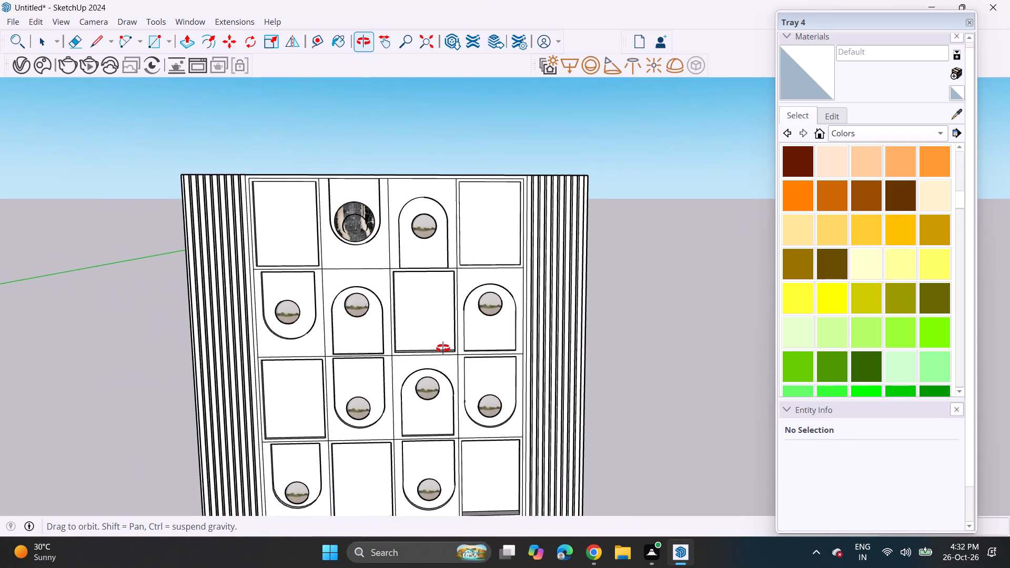
{"action": "middle_click_drag", "start_coordinate": [443, 348], "coordinate": [445, 348]}
{"action": "middle_click_drag", "start_coordinate": [314, 238], "coordinate": [491, 269]}
{"action": "scroll", "coordinate": [260, 259], "scroll_direction": "up", "scroll_amount": 2}
{"action": "middle_click_drag", "start_coordinate": [264, 257], "coordinate": [435, 348]}
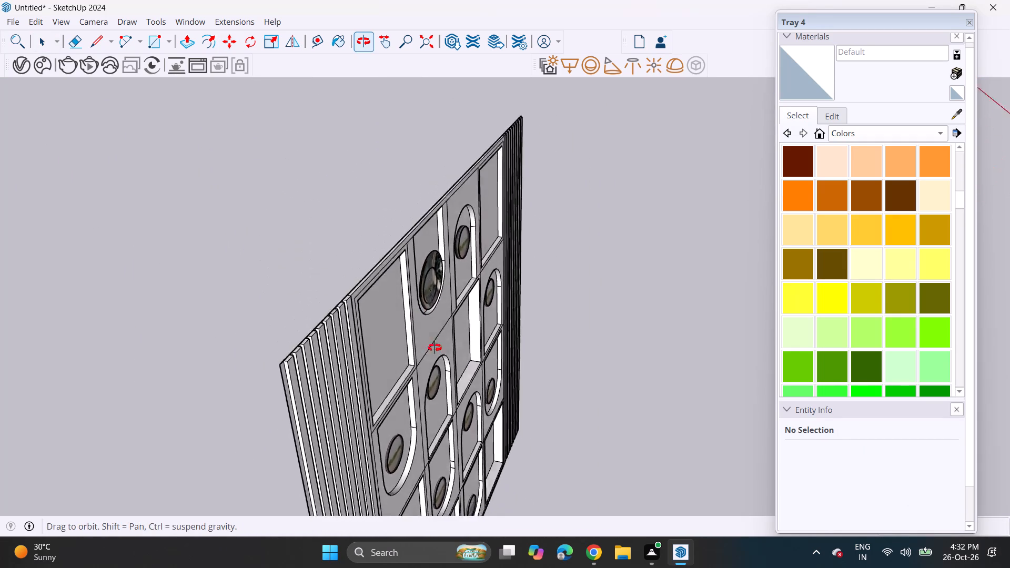
{"action": "middle_click_drag", "start_coordinate": [435, 348], "coordinate": [450, 374]}
{"action": "scroll", "coordinate": [451, 374], "scroll_direction": "down", "scroll_amount": 1}
{"action": "scroll", "coordinate": [431, 331], "scroll_direction": "up", "scroll_amount": 10}
{"action": "left_click", "coordinate": [435, 317]}
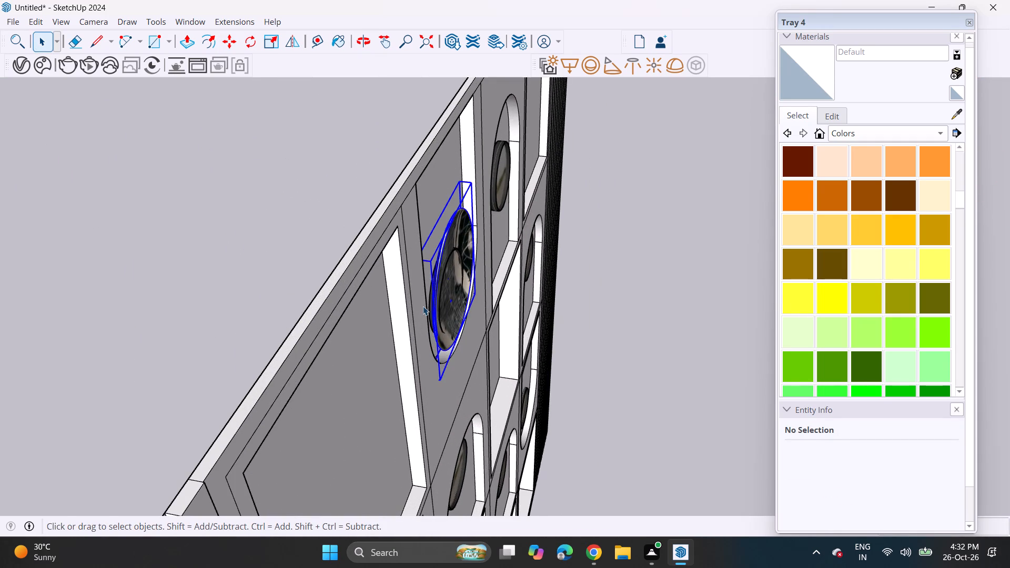
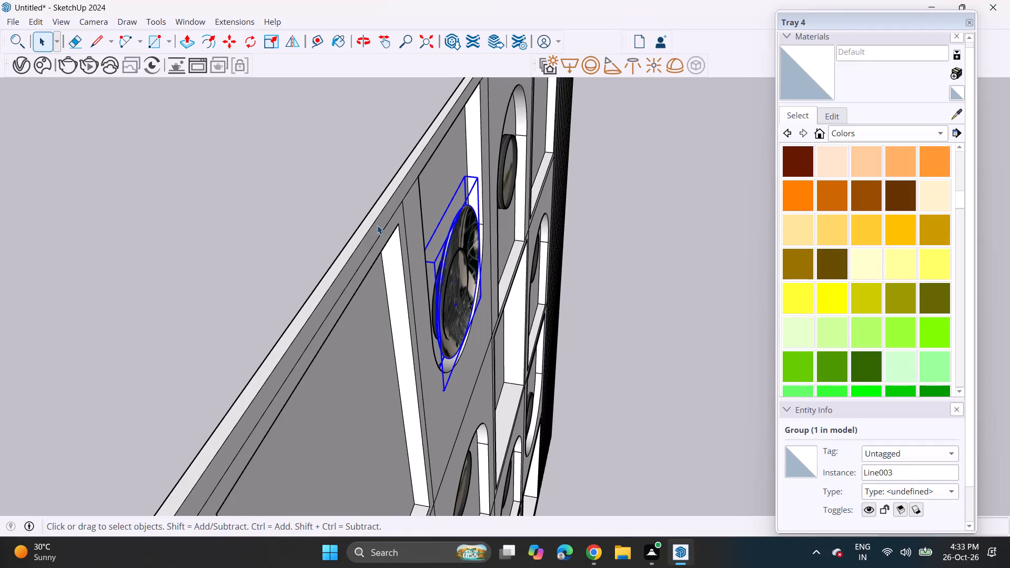
Move the selected plate outward to clear its mirror, shift it toward the centre of the second-column niche, and clear the selection.
{"action": "left_click", "coordinate": [221, 40]}
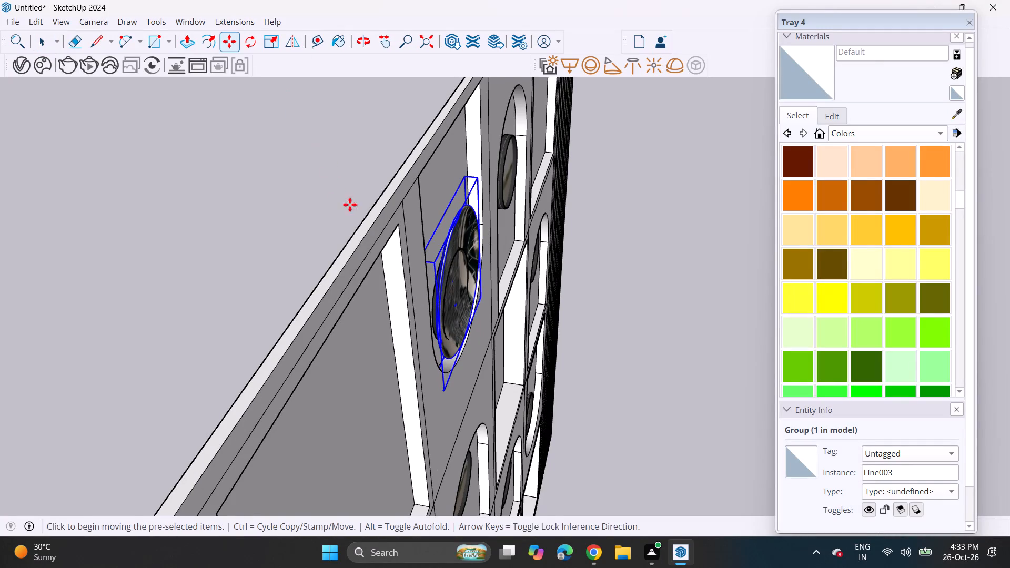
{"action": "scroll", "coordinate": [427, 239], "scroll_direction": "up", "scroll_amount": 4}
{"action": "left_click", "coordinate": [416, 271]}
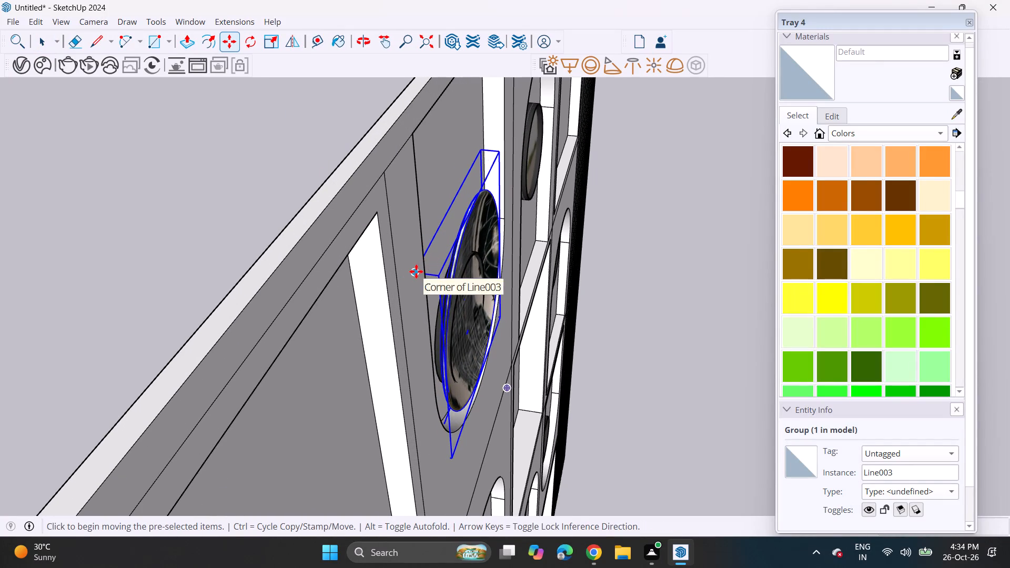
{"action": "left_click", "coordinate": [428, 288]}
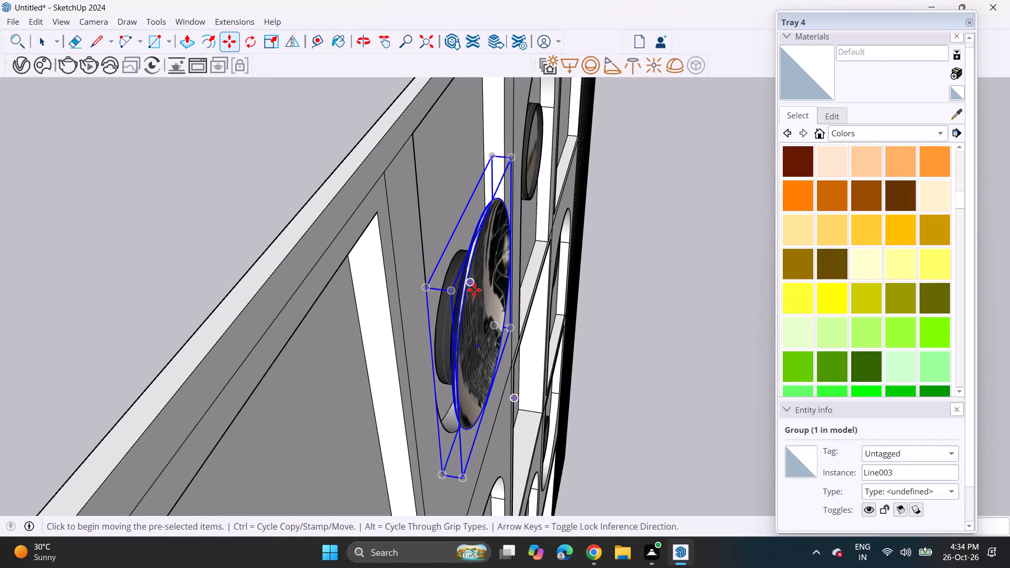
{"action": "middle_click_drag", "start_coordinate": [473, 290], "coordinate": [97, 210]}
{"action": "scroll", "coordinate": [120, 222], "scroll_direction": "down", "scroll_amount": 3}
{"action": "left_click", "coordinate": [305, 220]}
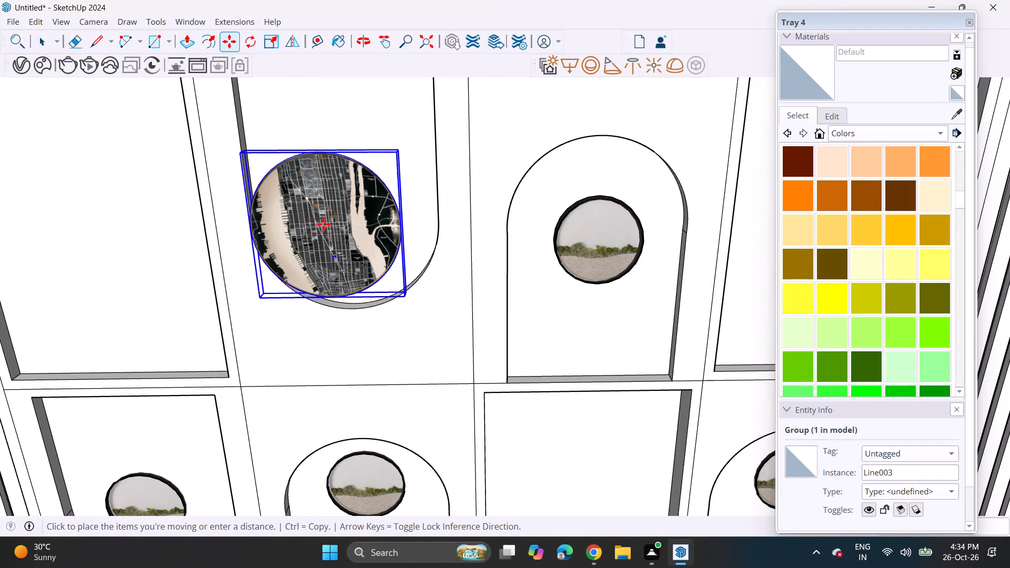
{"action": "left_click", "coordinate": [327, 227]}
{"action": "scroll", "coordinate": [354, 242], "scroll_direction": "down", "scroll_amount": 3}
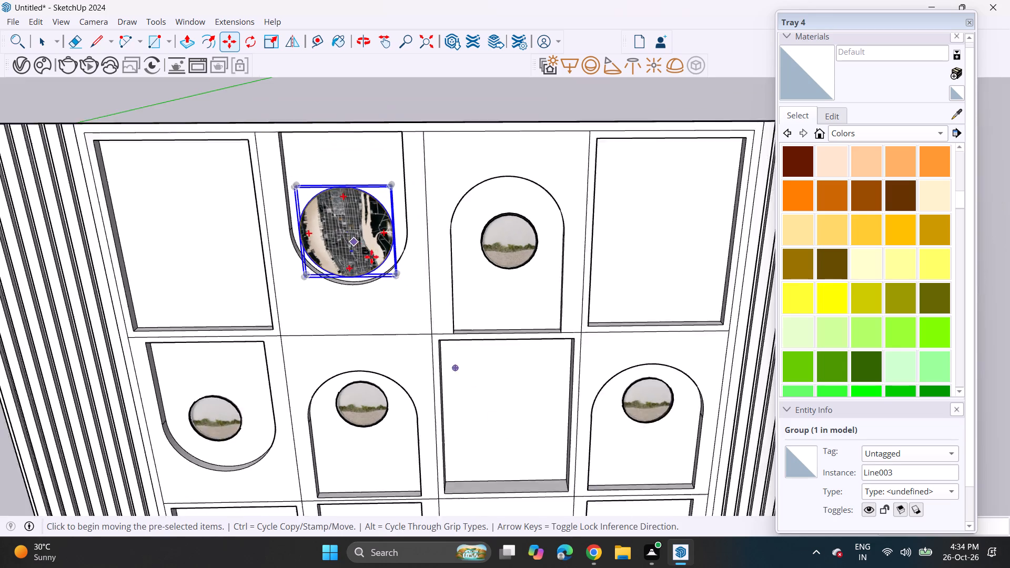
{"action": "scroll", "coordinate": [371, 257], "scroll_direction": "down", "scroll_amount": 8}
{"action": "middle_click_drag", "start_coordinate": [417, 297], "coordinate": [439, 217]}
{"action": "key", "text": "space"}
{"action": "left_click", "coordinate": [440, 120]}
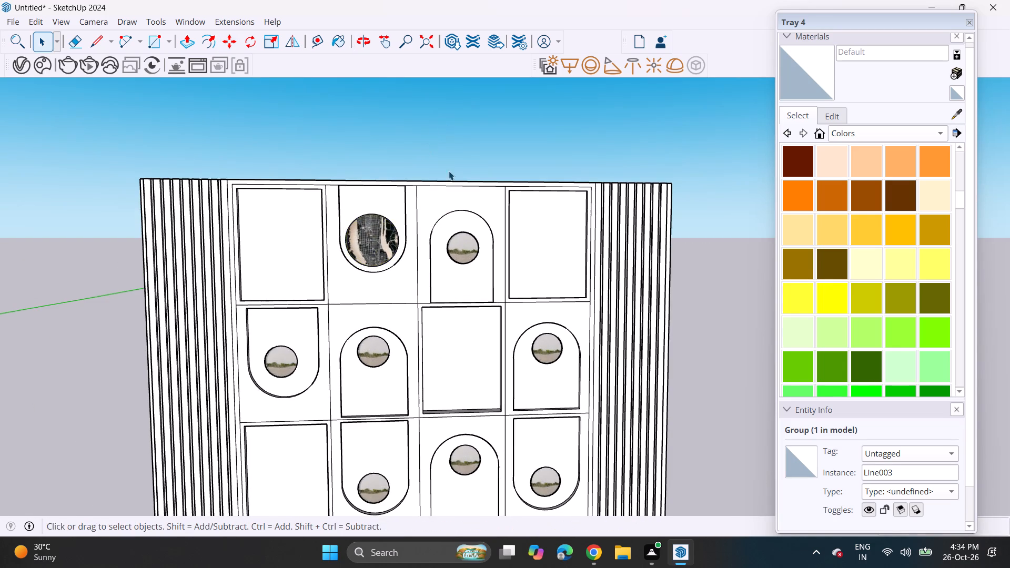
Delete the concrete back wall face behind the loose plates, along with its top edge and free vertical edge.
{"action": "scroll", "coordinate": [449, 173], "scroll_direction": "down", "scroll_amount": 4}
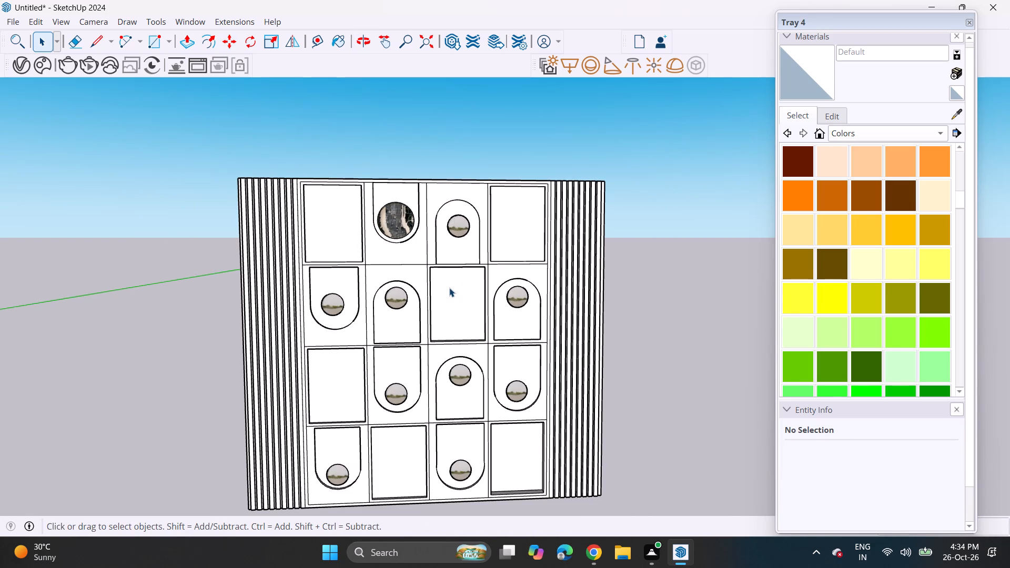
{"action": "scroll", "coordinate": [446, 286], "scroll_direction": "down", "scroll_amount": 2}
{"action": "scroll", "coordinate": [442, 249], "scroll_direction": "up", "scroll_amount": 3}
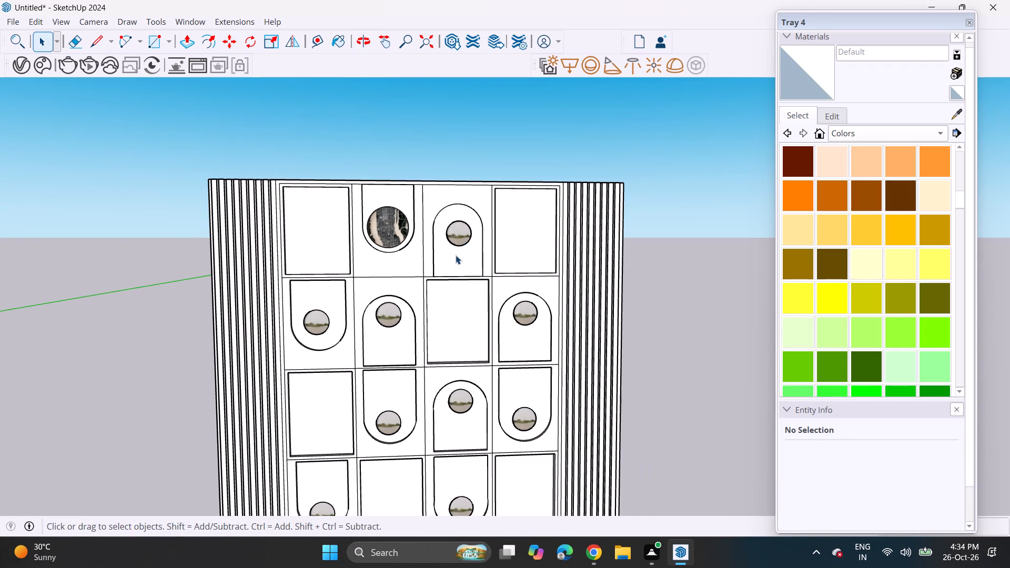
{"action": "scroll", "coordinate": [428, 247], "scroll_direction": "down", "scroll_amount": 4}
{"action": "middle_click_drag", "start_coordinate": [435, 278], "coordinate": [192, 242], "text": "shift"}
{"action": "scroll", "coordinate": [187, 244], "scroll_direction": "up", "scroll_amount": 1, "text": "shift"}
{"action": "scroll", "coordinate": [183, 250], "scroll_direction": "down", "scroll_amount": 2}
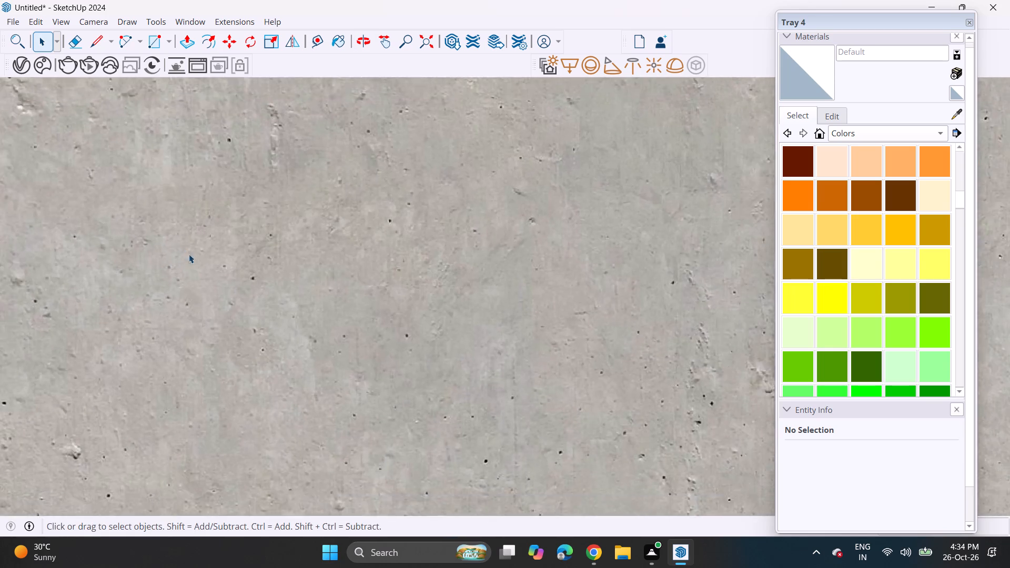
{"action": "scroll", "coordinate": [189, 254], "scroll_direction": "down", "scroll_amount": 20}
{"action": "scroll", "coordinate": [189, 254], "scroll_direction": "down", "scroll_amount": 15}
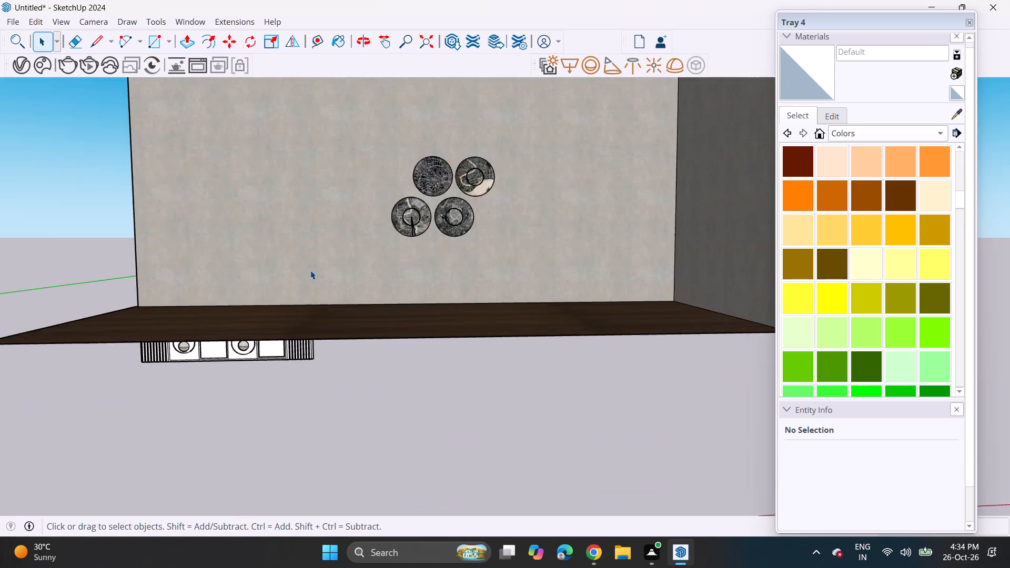
{"action": "scroll", "coordinate": [310, 270], "scroll_direction": "down", "scroll_amount": 5}
{"action": "middle_click_drag", "start_coordinate": [302, 251], "coordinate": [466, 279], "text": "shift"}
{"action": "left_click", "coordinate": [456, 248]}
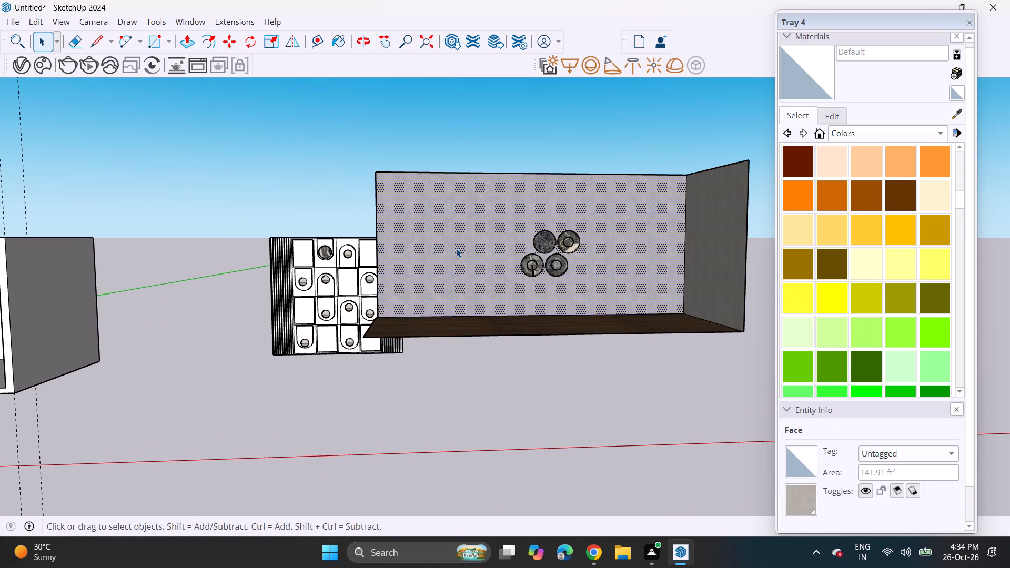
{"action": "key", "text": "Delete"}
{"action": "left_click", "coordinate": [501, 171]}
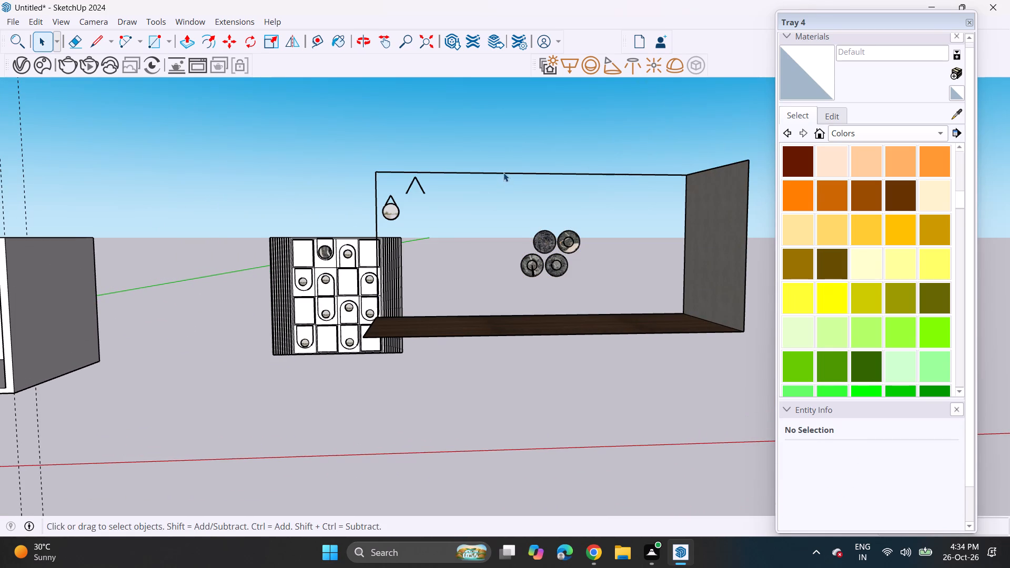
{"action": "left_click", "coordinate": [503, 173]}
{"action": "key", "text": "Delete"}
{"action": "double_click", "coordinate": [372, 188]}
{"action": "key", "text": "Delete"}
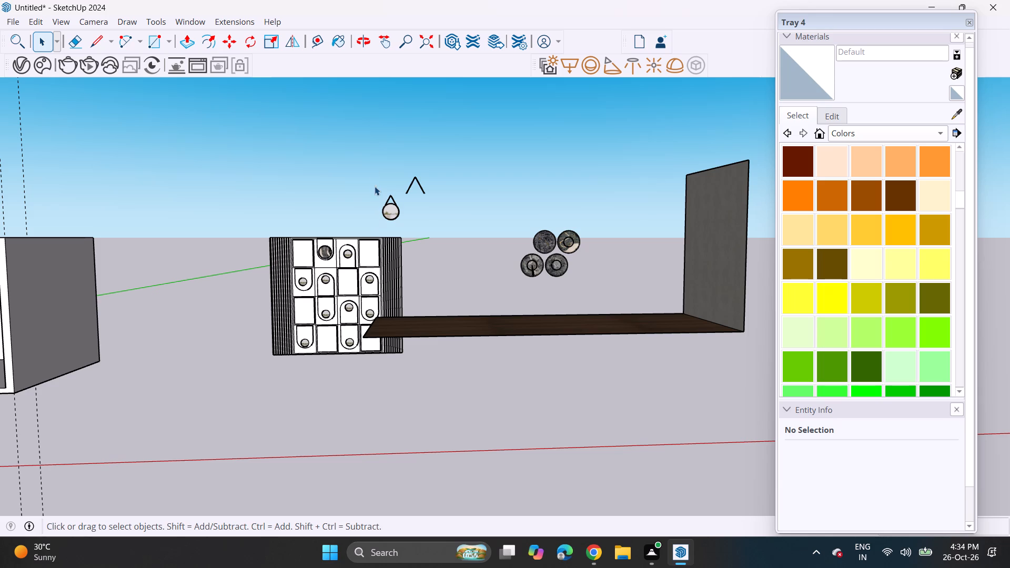
Delete the dark side wall face and the wooden floor face around the loose plates.
{"action": "left_click_drag", "start_coordinate": [702, 191], "coordinate": [719, 279]}
{"action": "key", "text": "Delete"}
{"action": "left_click", "coordinate": [721, 287]}
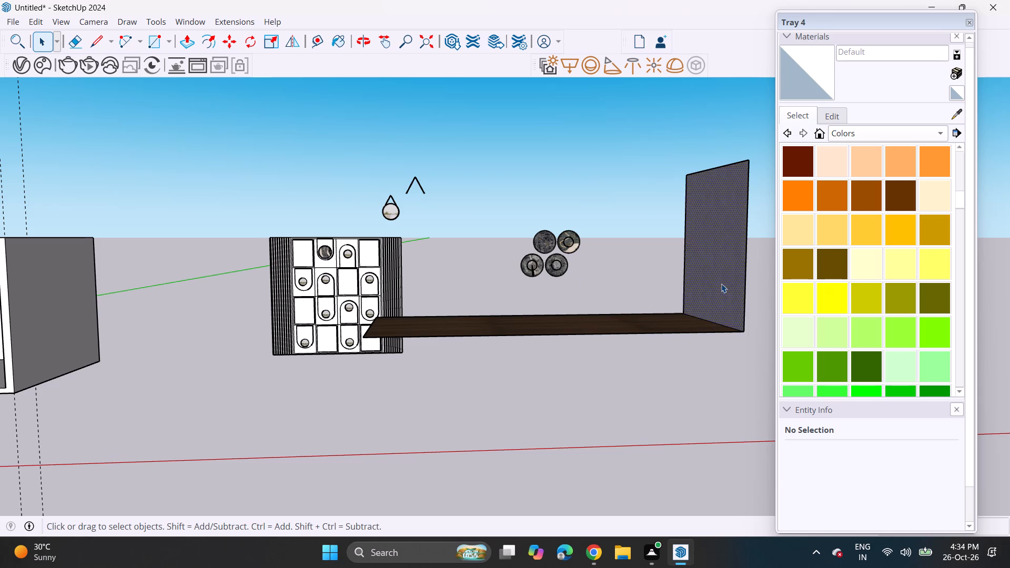
{"action": "key", "text": "Delete"}
{"action": "left_click_drag", "start_coordinate": [701, 316], "coordinate": [704, 322]}
{"action": "left_click", "coordinate": [703, 332]}
{"action": "key", "text": "Delete"}
Move the loose upper plate with the fine street-map pattern into the third row's fourth-column U-shaped niche, over its mirror, and clear the selection.
{"action": "scroll", "coordinate": [645, 278], "scroll_direction": "down", "scroll_amount": 5}
{"action": "middle_click_drag", "start_coordinate": [660, 278], "coordinate": [755, 310]}
{"action": "left_click", "coordinate": [678, 285]}
{"action": "scroll", "coordinate": [679, 286], "scroll_direction": "up", "scroll_amount": 8}
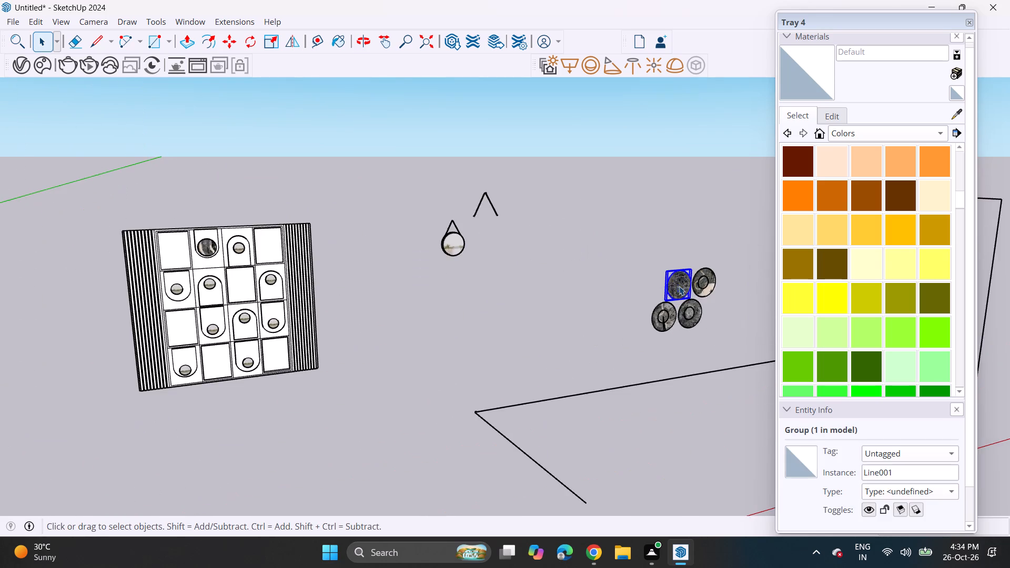
{"action": "scroll", "coordinate": [680, 289], "scroll_direction": "up", "scroll_amount": 1}
{"action": "scroll", "coordinate": [680, 289], "scroll_direction": "down", "scroll_amount": 1}
{"action": "scroll", "coordinate": [680, 289], "scroll_direction": "up", "scroll_amount": 6}
{"action": "key", "text": "m"}
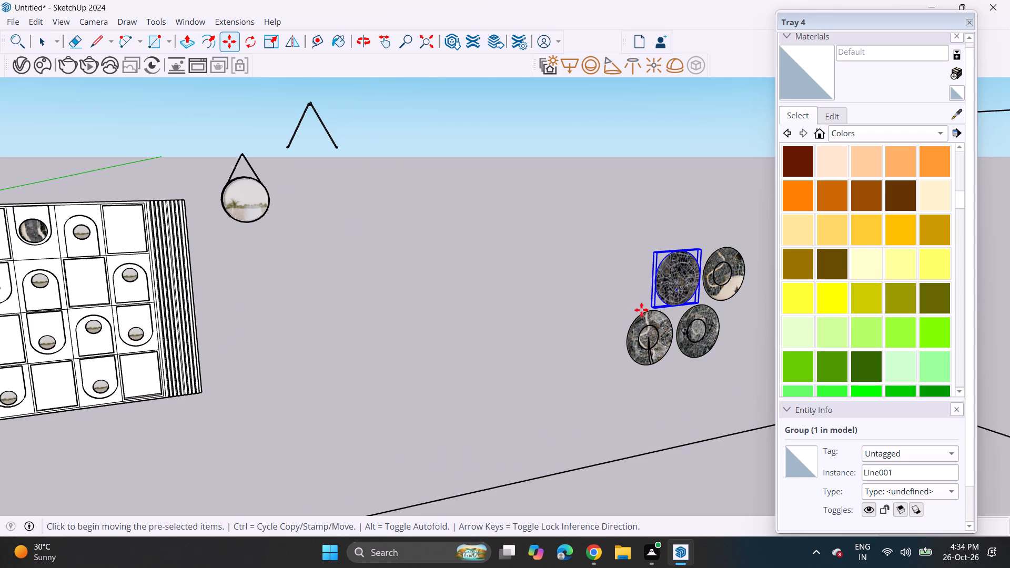
{"action": "left_click", "coordinate": [651, 307]}
{"action": "middle_click_drag", "start_coordinate": [263, 302], "coordinate": [294, 299]}
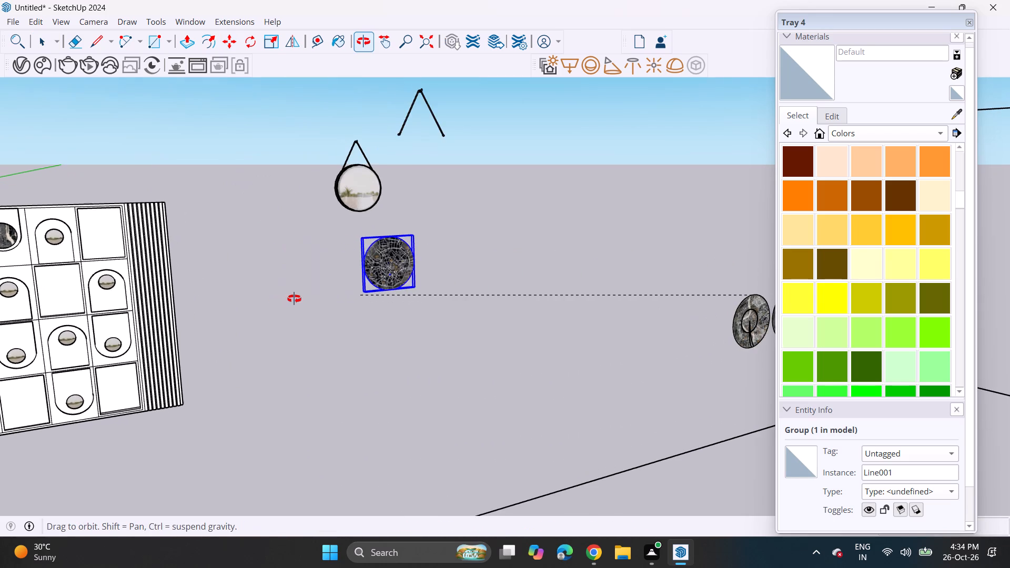
{"action": "middle_click_drag", "start_coordinate": [294, 299], "coordinate": [503, 191]}
{"action": "scroll", "coordinate": [266, 296], "scroll_direction": "up", "scroll_amount": 5}
{"action": "middle_click_drag", "start_coordinate": [181, 329], "coordinate": [377, 338]}
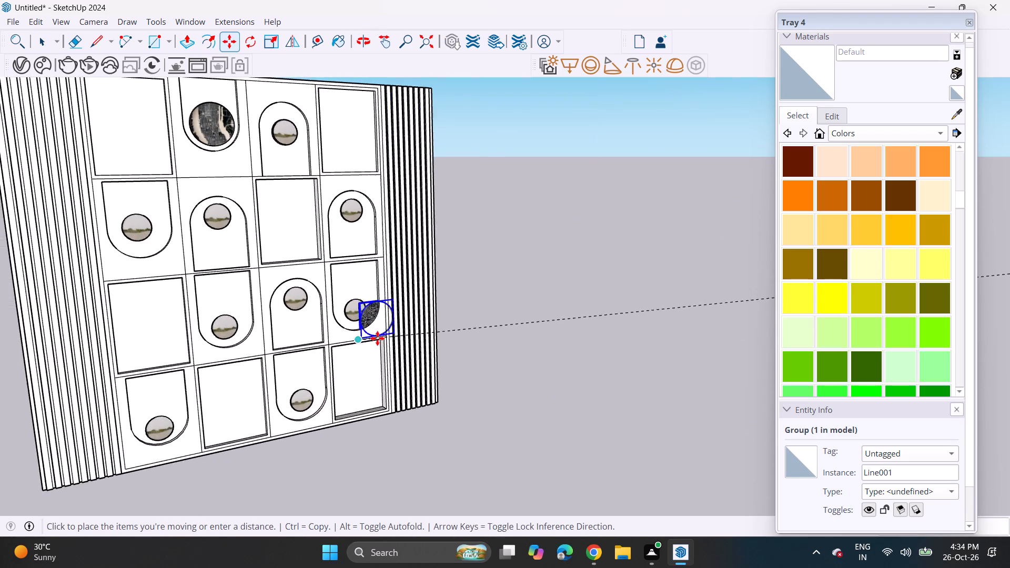
{"action": "scroll", "coordinate": [353, 332], "scroll_direction": "up", "scroll_amount": 9}
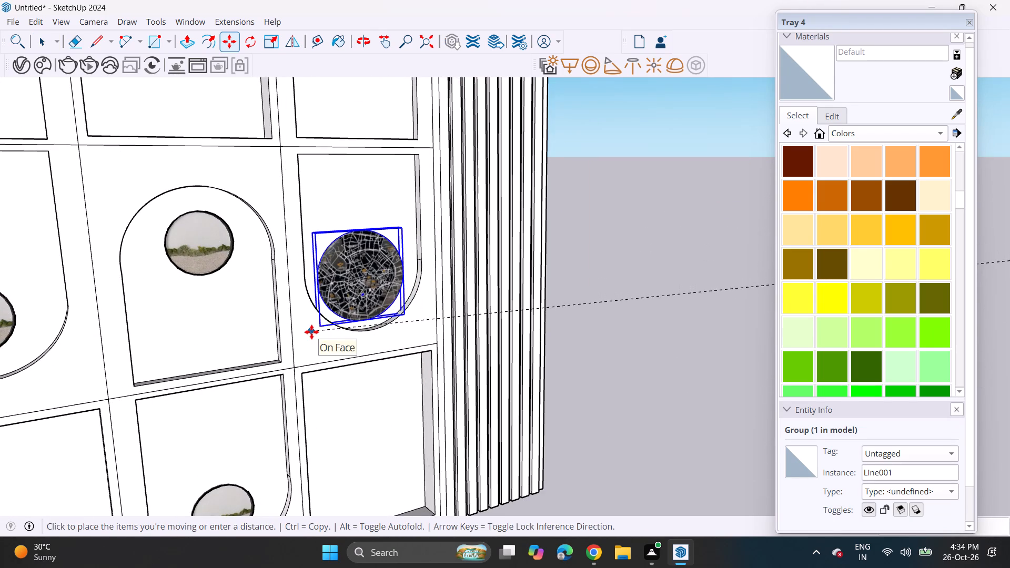
{"action": "left_click", "coordinate": [311, 332]}
{"action": "middle_click_drag", "start_coordinate": [411, 312], "coordinate": [215, 305]}
{"action": "scroll", "coordinate": [215, 305], "scroll_direction": "down", "scroll_amount": 10}
{"action": "middle_click_drag", "start_coordinate": [319, 334], "coordinate": [381, 334]}
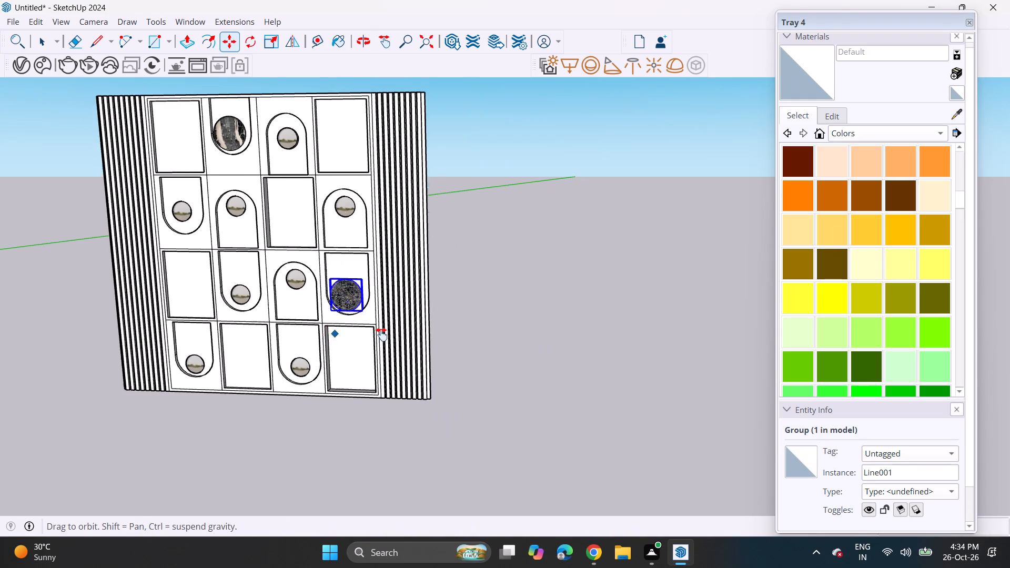
{"action": "middle_click_drag", "start_coordinate": [381, 334], "coordinate": [401, 336]}
{"action": "key", "text": "space"}
{"action": "left_click", "coordinate": [533, 289]}
Nudge the street-map plate slightly within the third row's fourth-column niche and clear the selection.
{"action": "middle_click_drag", "start_coordinate": [402, 303], "coordinate": [418, 283]}
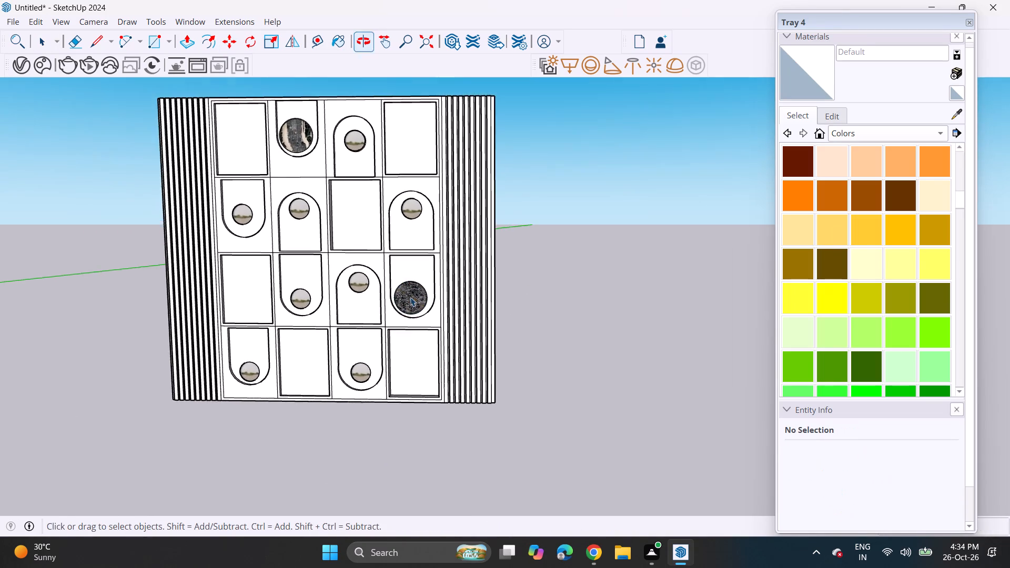
{"action": "scroll", "coordinate": [403, 306], "scroll_direction": "up", "scroll_amount": 4}
{"action": "left_click", "coordinate": [405, 298]}
{"action": "left_click", "coordinate": [407, 293]}
{"action": "scroll", "coordinate": [410, 294], "scroll_direction": "up", "scroll_amount": 3}
{"action": "scroll", "coordinate": [411, 294], "scroll_direction": "down", "scroll_amount": 1}
{"action": "scroll", "coordinate": [411, 294], "scroll_direction": "up", "scroll_amount": 2}
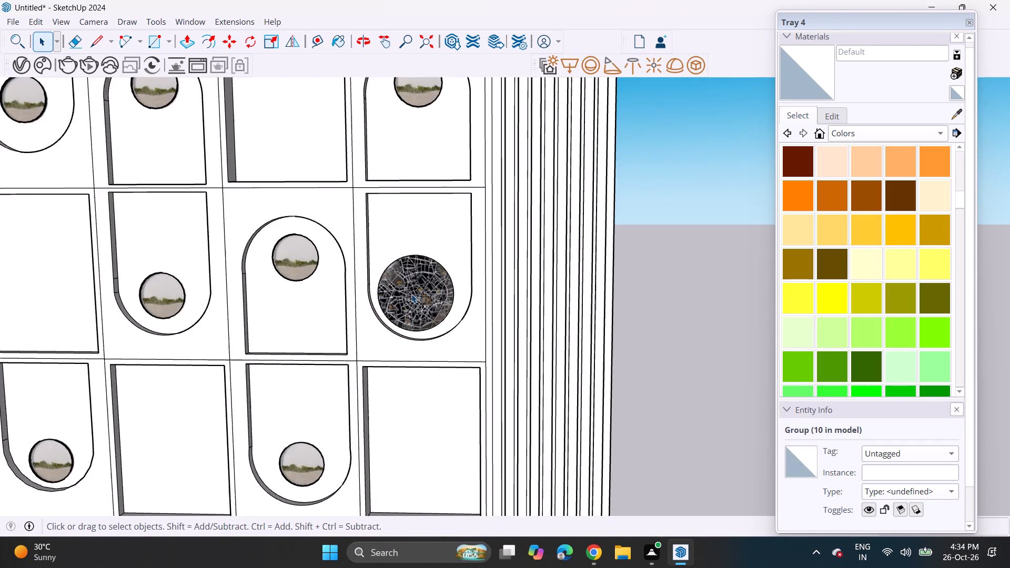
{"action": "scroll", "coordinate": [411, 294], "scroll_direction": "up", "scroll_amount": 4}
{"action": "left_click", "coordinate": [411, 293]}
{"action": "middle_click_drag", "start_coordinate": [414, 312], "coordinate": [540, 366]}
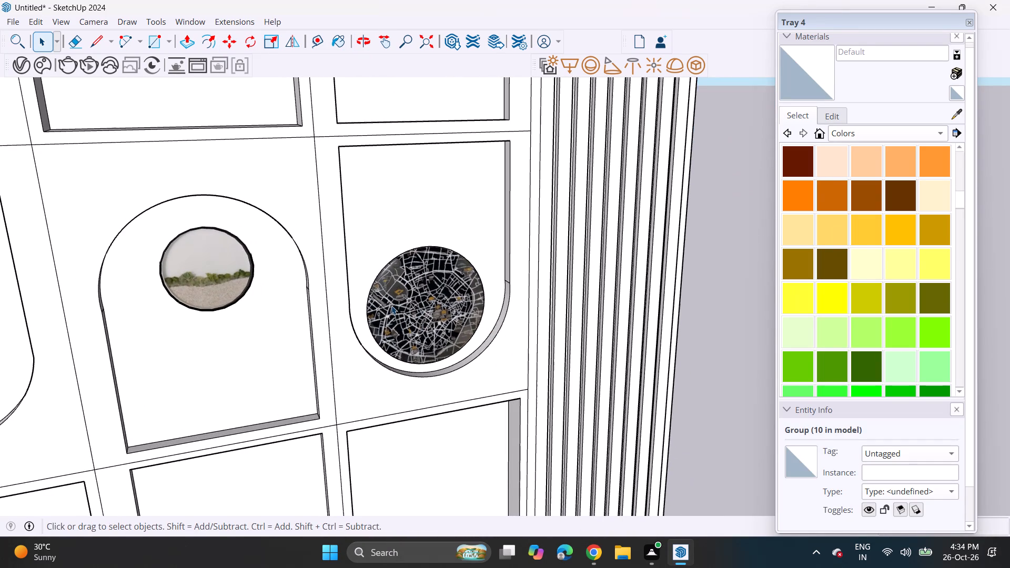
{"action": "left_click", "coordinate": [377, 311]}
{"action": "key", "text": "m"}
{"action": "left_click", "coordinate": [383, 321]}
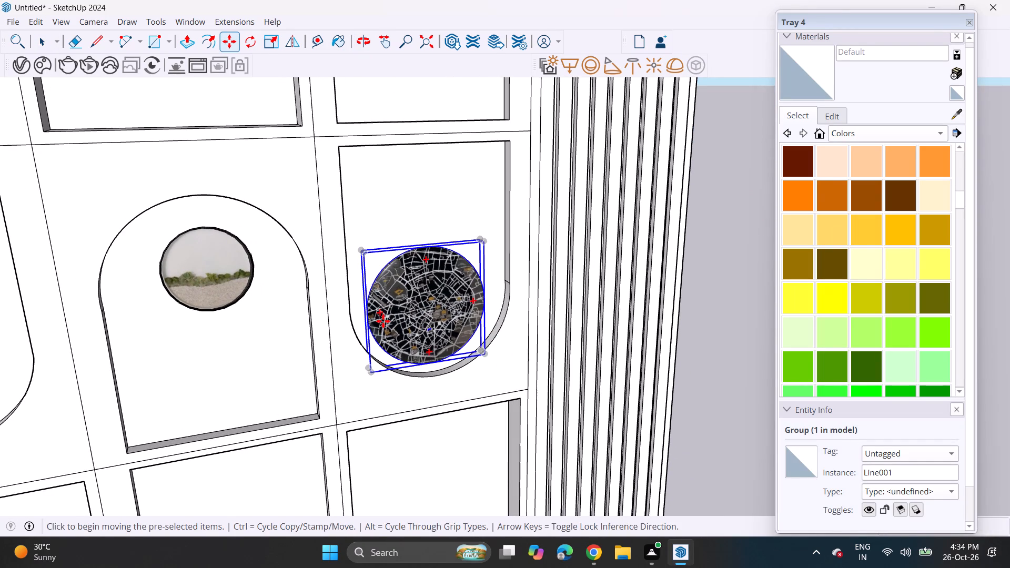
{"action": "left_click", "coordinate": [389, 321]}
{"action": "scroll", "coordinate": [421, 325], "scroll_direction": "down", "scroll_amount": 4}
{"action": "scroll", "coordinate": [421, 325], "scroll_direction": "up", "scroll_amount": 2}
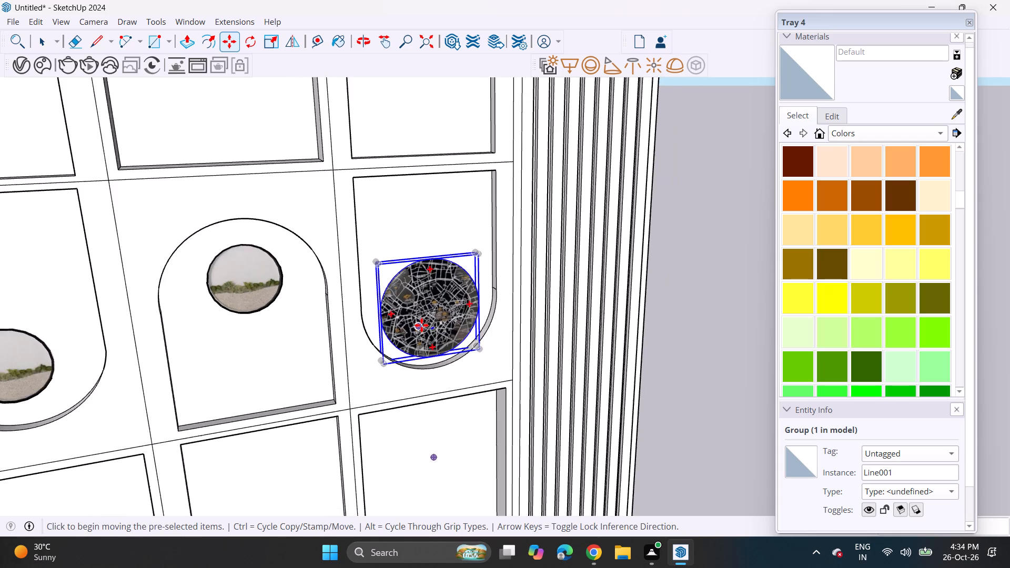
{"action": "scroll", "coordinate": [421, 325], "scroll_direction": "down", "scroll_amount": 9}
{"action": "scroll", "coordinate": [422, 326], "scroll_direction": "up", "scroll_amount": 1}
{"action": "scroll", "coordinate": [424, 329], "scroll_direction": "down", "scroll_amount": 2}
{"action": "key", "text": "space"}
{"action": "left_click", "coordinate": [593, 313]}
Move the loose lower plate nearest the niche wall into the second row's fourth-column arched niche, over its mirror.
{"action": "scroll", "coordinate": [533, 331], "scroll_direction": "down", "scroll_amount": 1}
{"action": "scroll", "coordinate": [531, 332], "scroll_direction": "up", "scroll_amount": 1}
{"action": "scroll", "coordinate": [530, 333], "scroll_direction": "down", "scroll_amount": 3}
{"action": "scroll", "coordinate": [526, 333], "scroll_direction": "up", "scroll_amount": 1}
{"action": "scroll", "coordinate": [506, 344], "scroll_direction": "down", "scroll_amount": 4}
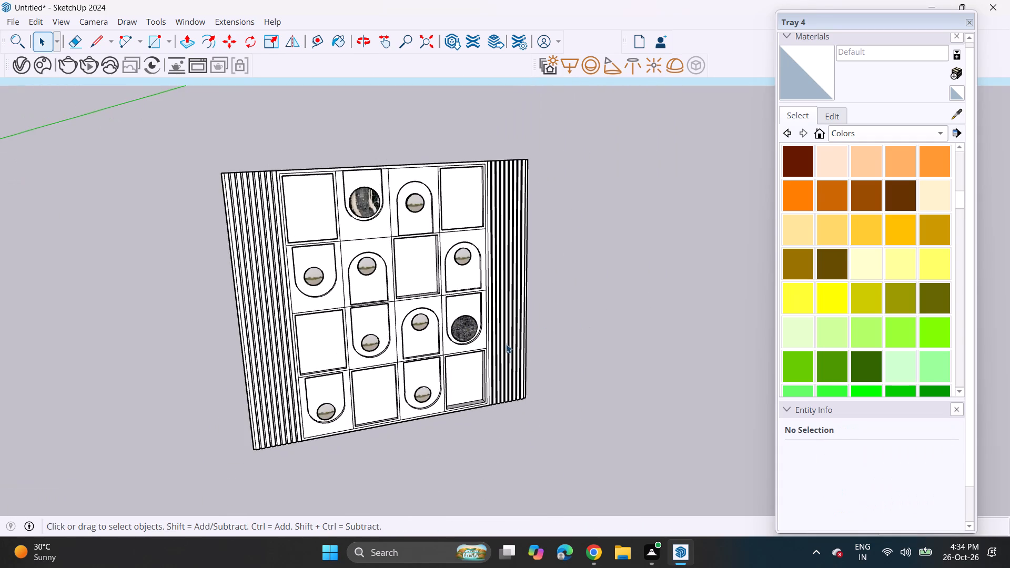
{"action": "middle_click_drag", "start_coordinate": [517, 349], "coordinate": [383, 329], "text": "shift"}
{"action": "scroll", "coordinate": [375, 322], "scroll_direction": "down", "scroll_amount": 7}
{"action": "scroll", "coordinate": [663, 337], "scroll_direction": "up", "scroll_amount": 1}
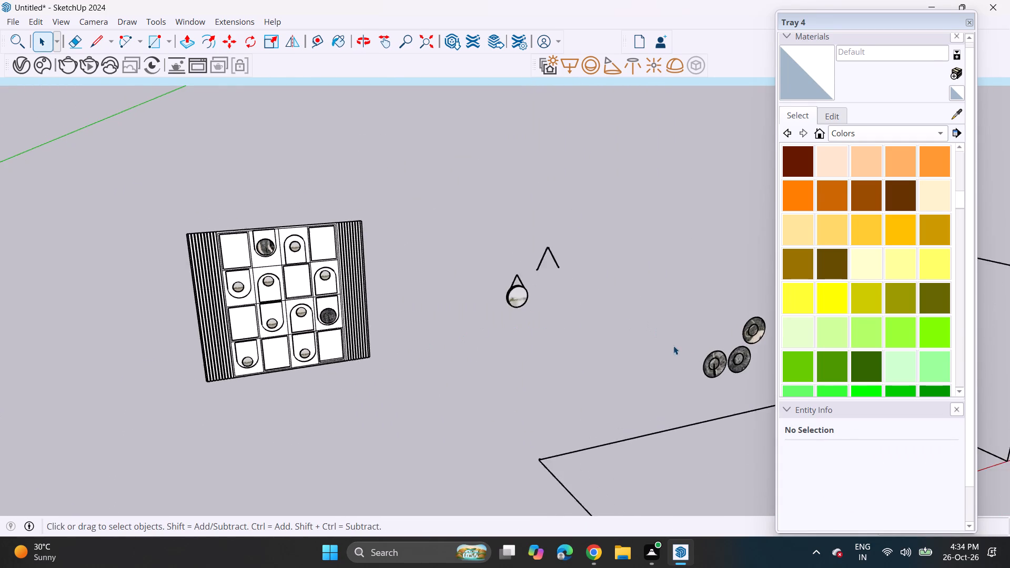
{"action": "scroll", "coordinate": [673, 346], "scroll_direction": "up", "scroll_amount": 1}
{"action": "left_click", "coordinate": [723, 367]}
{"action": "key", "text": "m"}
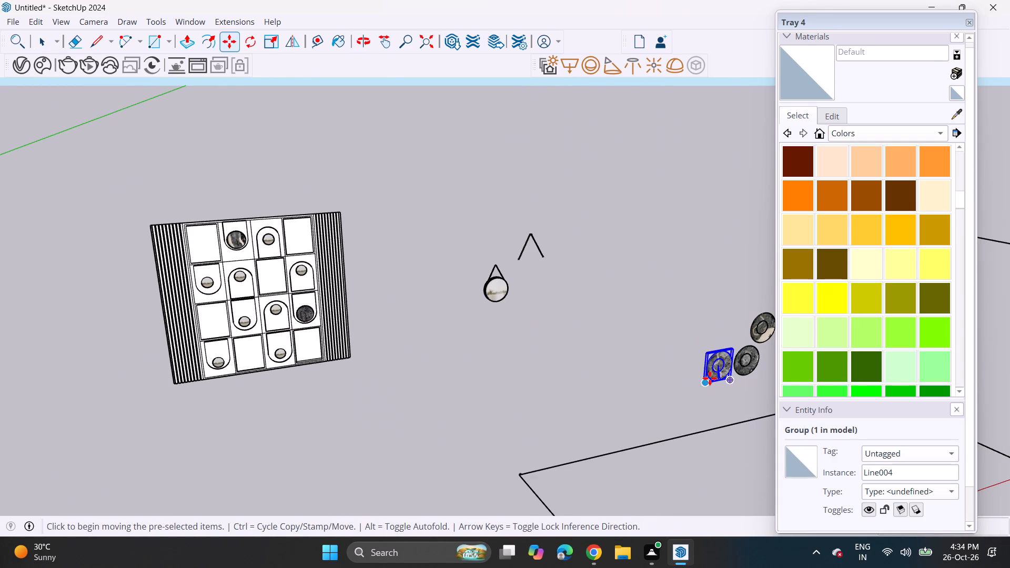
{"action": "left_click", "coordinate": [701, 382]}
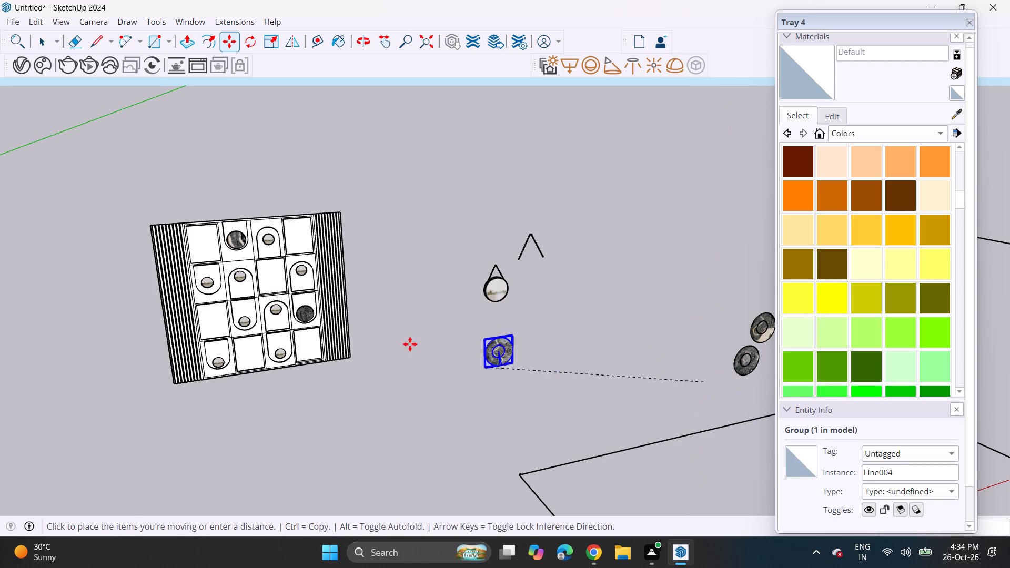
{"action": "scroll", "coordinate": [284, 283], "scroll_direction": "up", "scroll_amount": 5}
{"action": "middle_click_drag", "start_coordinate": [287, 283], "coordinate": [398, 294]}
{"action": "scroll", "coordinate": [297, 292], "scroll_direction": "up", "scroll_amount": 7}
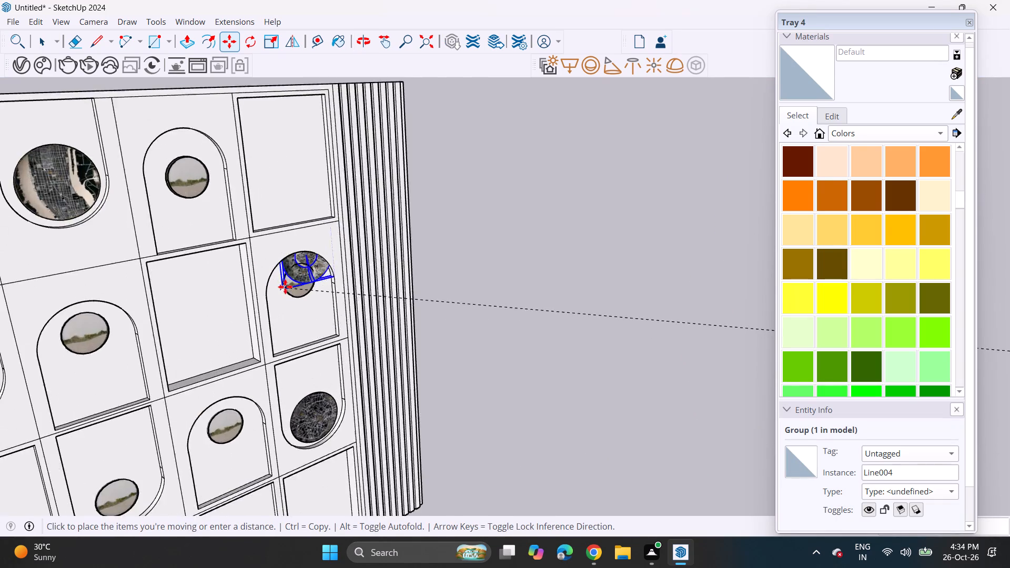
{"action": "scroll", "coordinate": [285, 287], "scroll_direction": "up", "scroll_amount": 4}
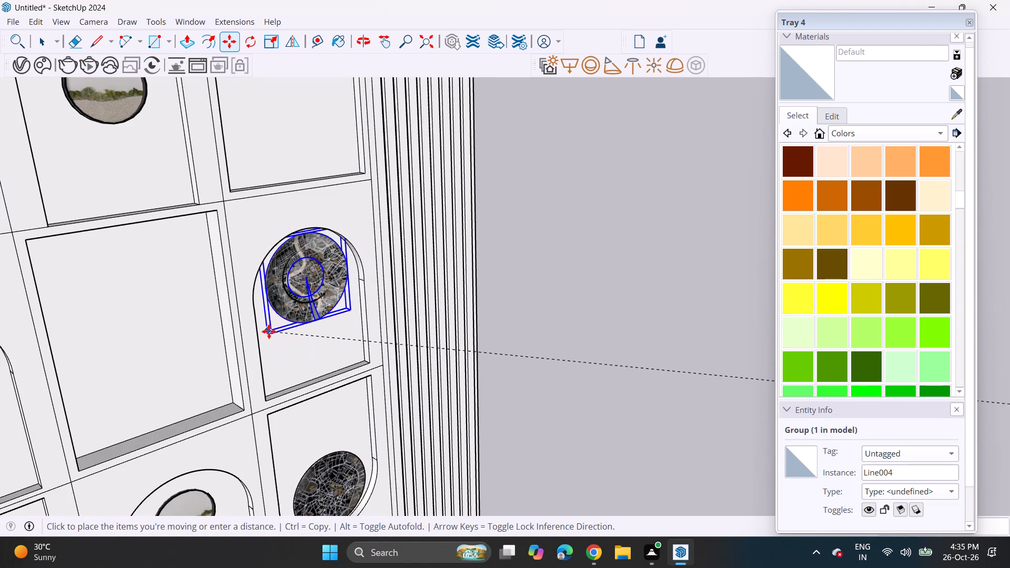
{"action": "left_click", "coordinate": [269, 330]}
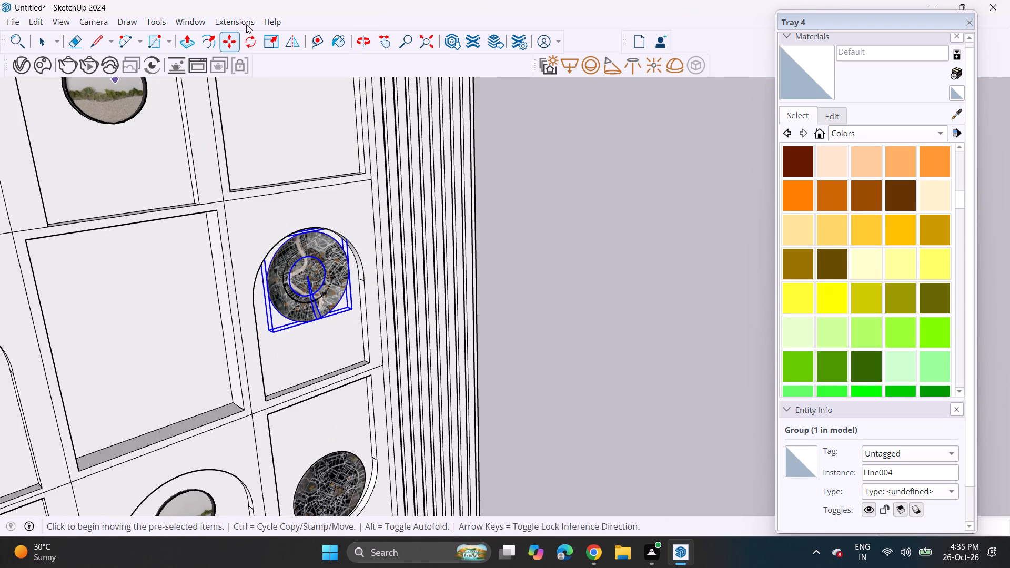
Scale the plate in the second row's fourth-column niche slightly in depth with the Scale tool, and clear the selection.
{"action": "left_click", "coordinate": [267, 40]}
{"action": "left_click", "coordinate": [312, 277]}
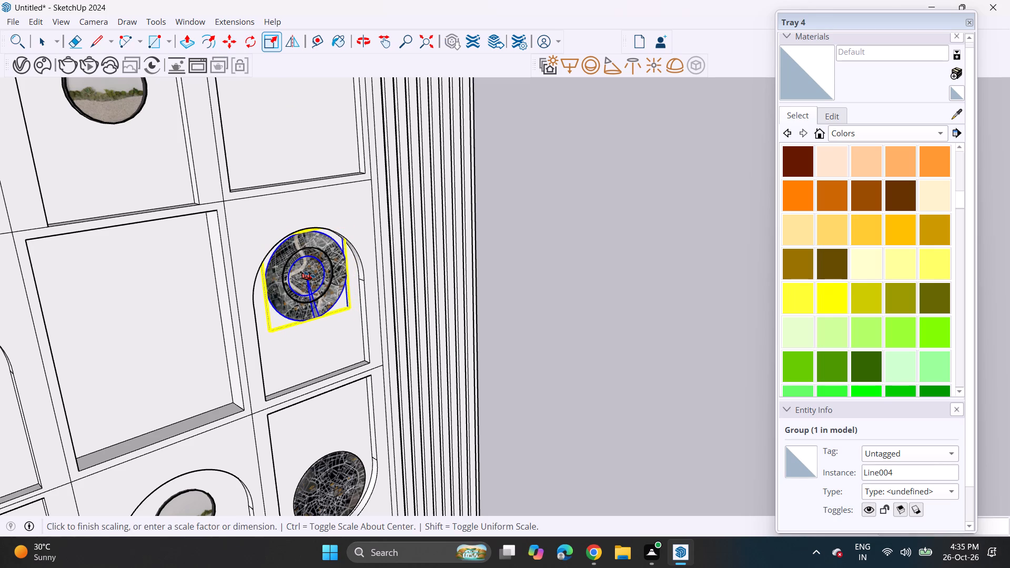
{"action": "left_click", "coordinate": [309, 275]}
{"action": "middle_click_drag", "start_coordinate": [423, 245], "coordinate": [233, 208]}
{"action": "scroll", "coordinate": [225, 192], "scroll_direction": "up", "scroll_amount": 1}
{"action": "scroll", "coordinate": [216, 185], "scroll_direction": "down", "scroll_amount": 5}
{"action": "key", "text": "space"}
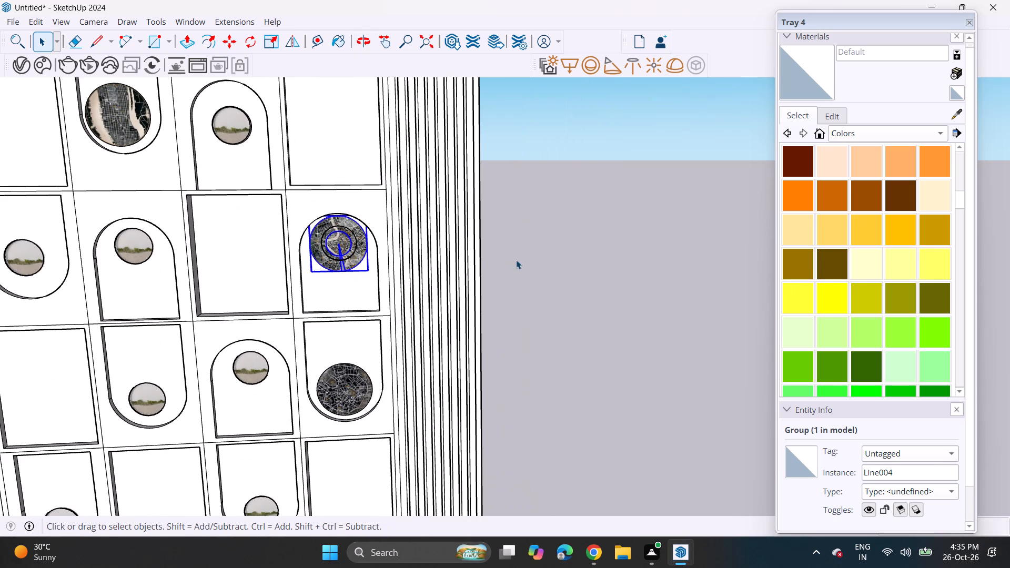
{"action": "left_click", "coordinate": [516, 260]}
{"action": "scroll", "coordinate": [339, 263], "scroll_direction": "down", "scroll_amount": 3}
{"action": "middle_click_drag", "start_coordinate": [294, 277], "coordinate": [367, 288], "text": "shift"}
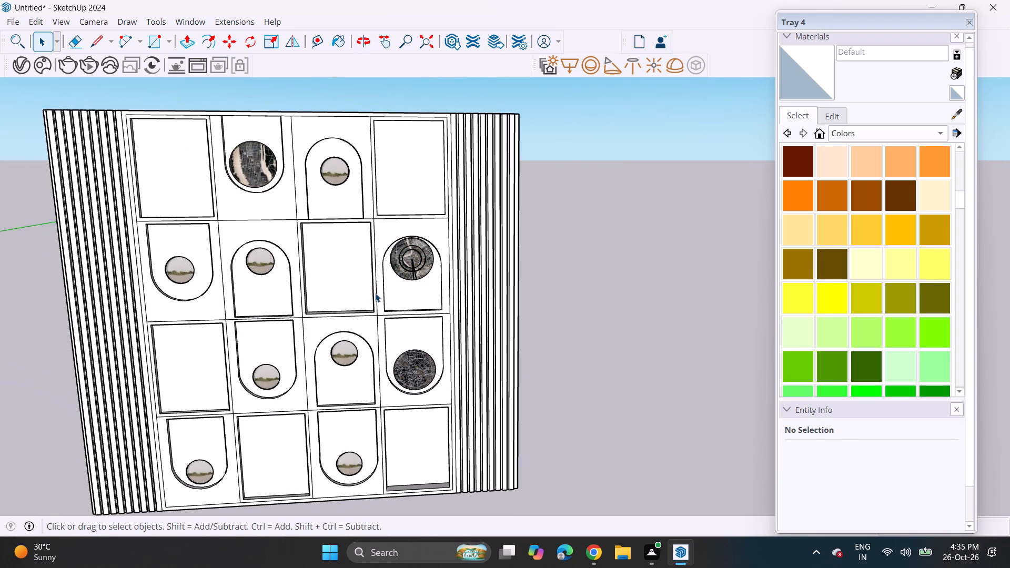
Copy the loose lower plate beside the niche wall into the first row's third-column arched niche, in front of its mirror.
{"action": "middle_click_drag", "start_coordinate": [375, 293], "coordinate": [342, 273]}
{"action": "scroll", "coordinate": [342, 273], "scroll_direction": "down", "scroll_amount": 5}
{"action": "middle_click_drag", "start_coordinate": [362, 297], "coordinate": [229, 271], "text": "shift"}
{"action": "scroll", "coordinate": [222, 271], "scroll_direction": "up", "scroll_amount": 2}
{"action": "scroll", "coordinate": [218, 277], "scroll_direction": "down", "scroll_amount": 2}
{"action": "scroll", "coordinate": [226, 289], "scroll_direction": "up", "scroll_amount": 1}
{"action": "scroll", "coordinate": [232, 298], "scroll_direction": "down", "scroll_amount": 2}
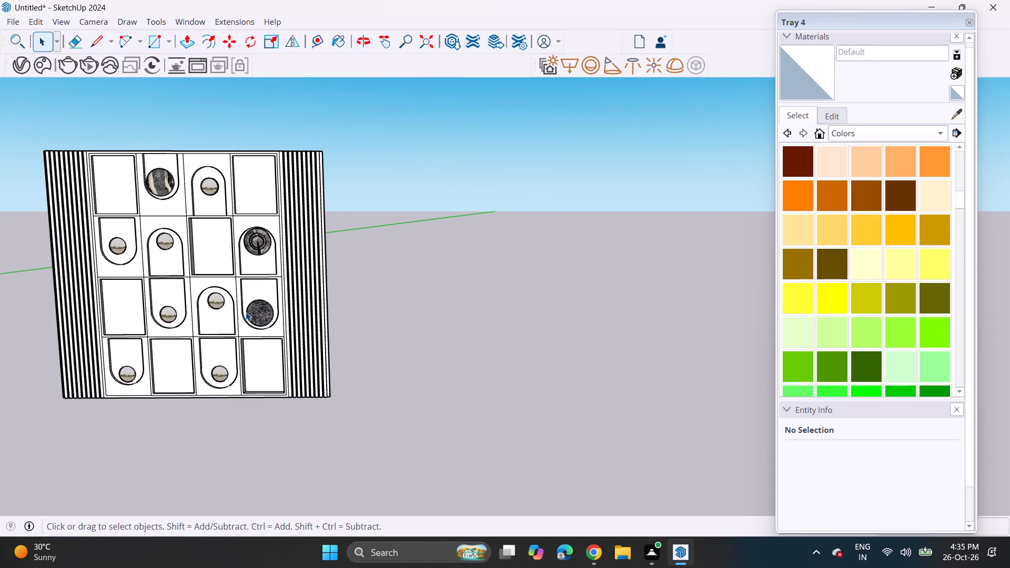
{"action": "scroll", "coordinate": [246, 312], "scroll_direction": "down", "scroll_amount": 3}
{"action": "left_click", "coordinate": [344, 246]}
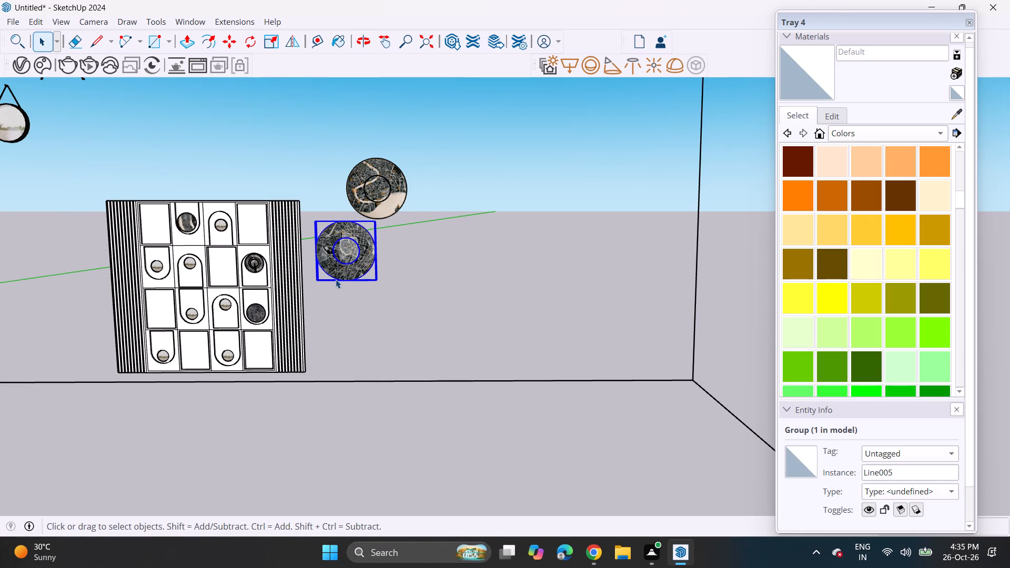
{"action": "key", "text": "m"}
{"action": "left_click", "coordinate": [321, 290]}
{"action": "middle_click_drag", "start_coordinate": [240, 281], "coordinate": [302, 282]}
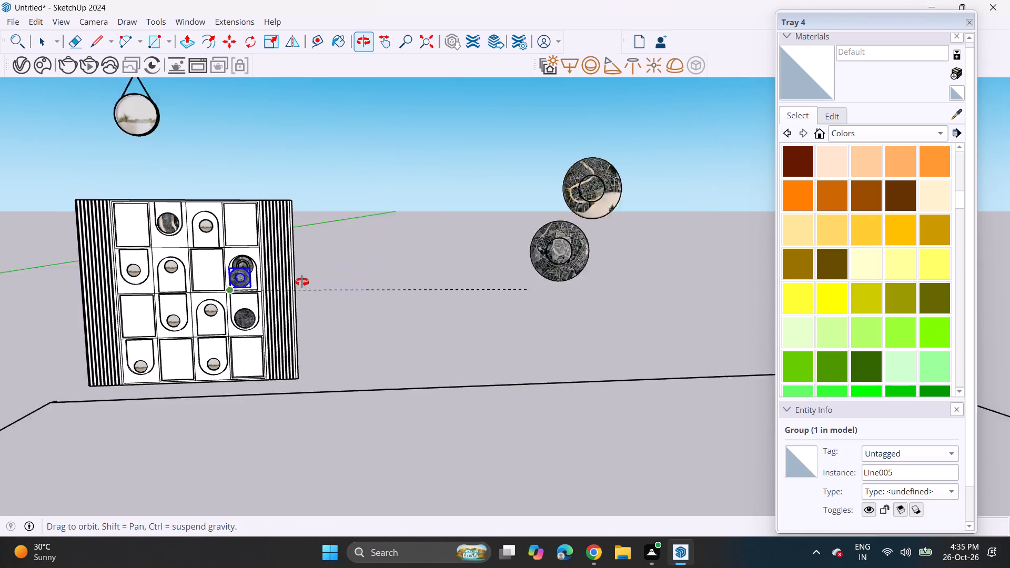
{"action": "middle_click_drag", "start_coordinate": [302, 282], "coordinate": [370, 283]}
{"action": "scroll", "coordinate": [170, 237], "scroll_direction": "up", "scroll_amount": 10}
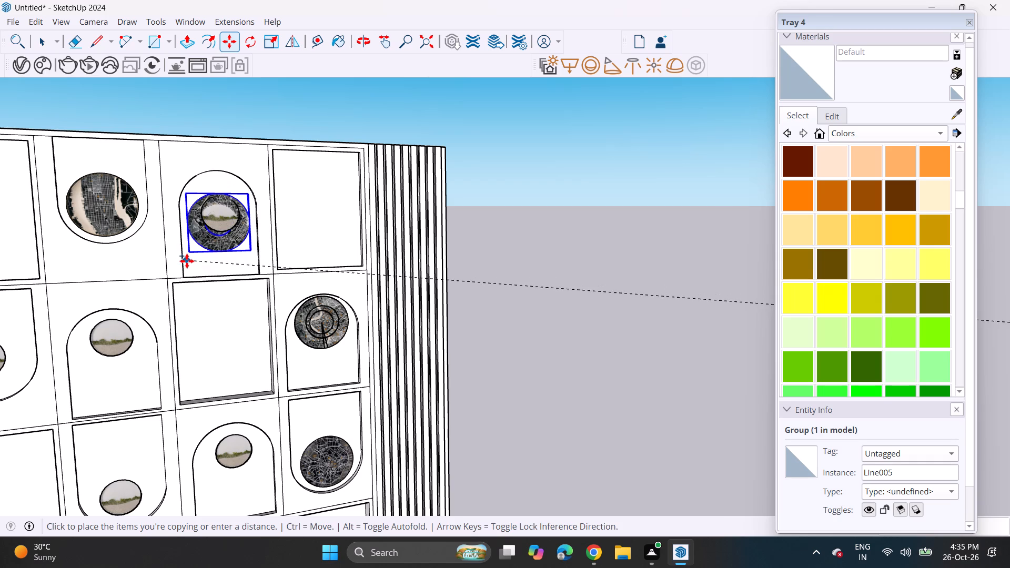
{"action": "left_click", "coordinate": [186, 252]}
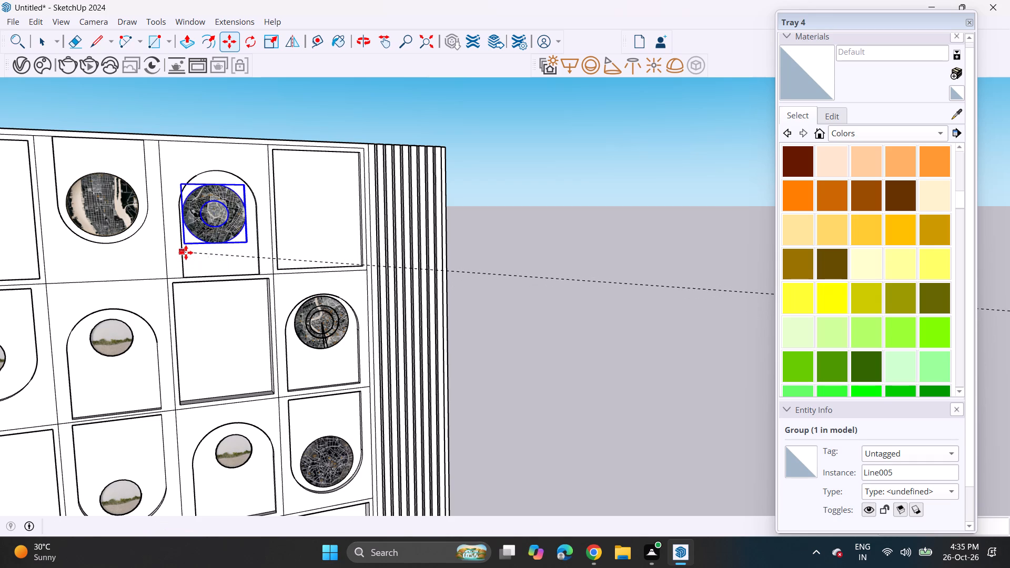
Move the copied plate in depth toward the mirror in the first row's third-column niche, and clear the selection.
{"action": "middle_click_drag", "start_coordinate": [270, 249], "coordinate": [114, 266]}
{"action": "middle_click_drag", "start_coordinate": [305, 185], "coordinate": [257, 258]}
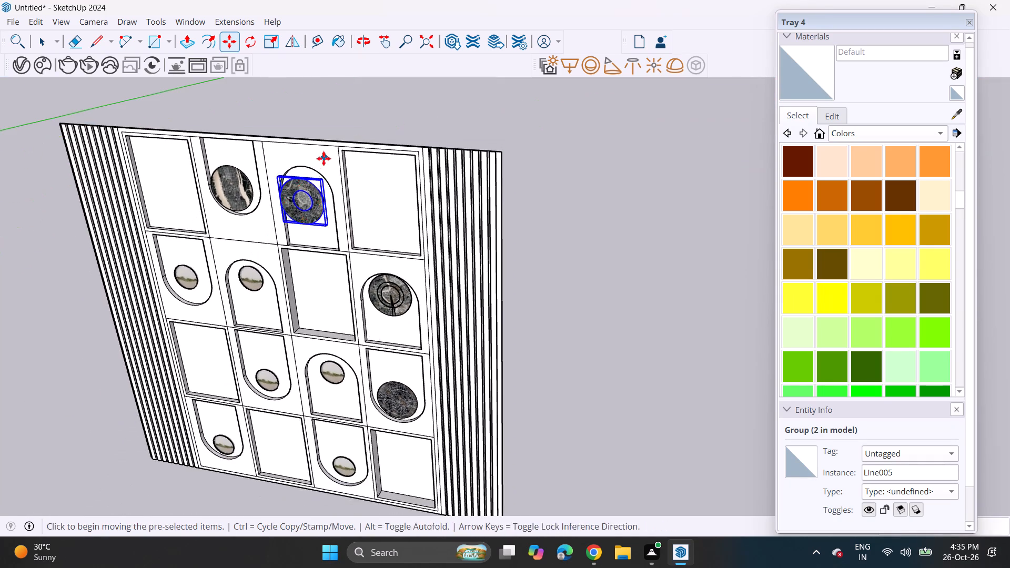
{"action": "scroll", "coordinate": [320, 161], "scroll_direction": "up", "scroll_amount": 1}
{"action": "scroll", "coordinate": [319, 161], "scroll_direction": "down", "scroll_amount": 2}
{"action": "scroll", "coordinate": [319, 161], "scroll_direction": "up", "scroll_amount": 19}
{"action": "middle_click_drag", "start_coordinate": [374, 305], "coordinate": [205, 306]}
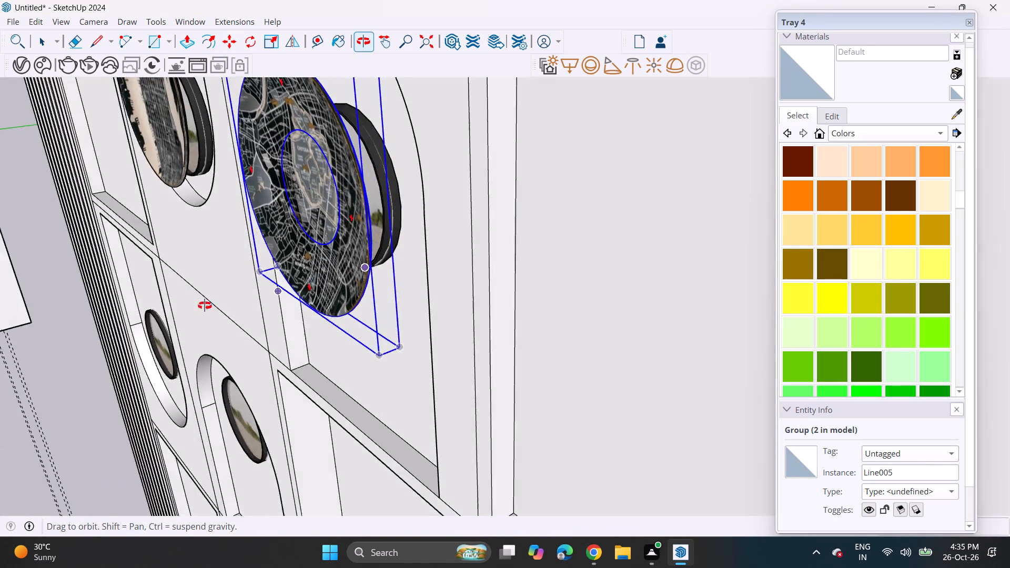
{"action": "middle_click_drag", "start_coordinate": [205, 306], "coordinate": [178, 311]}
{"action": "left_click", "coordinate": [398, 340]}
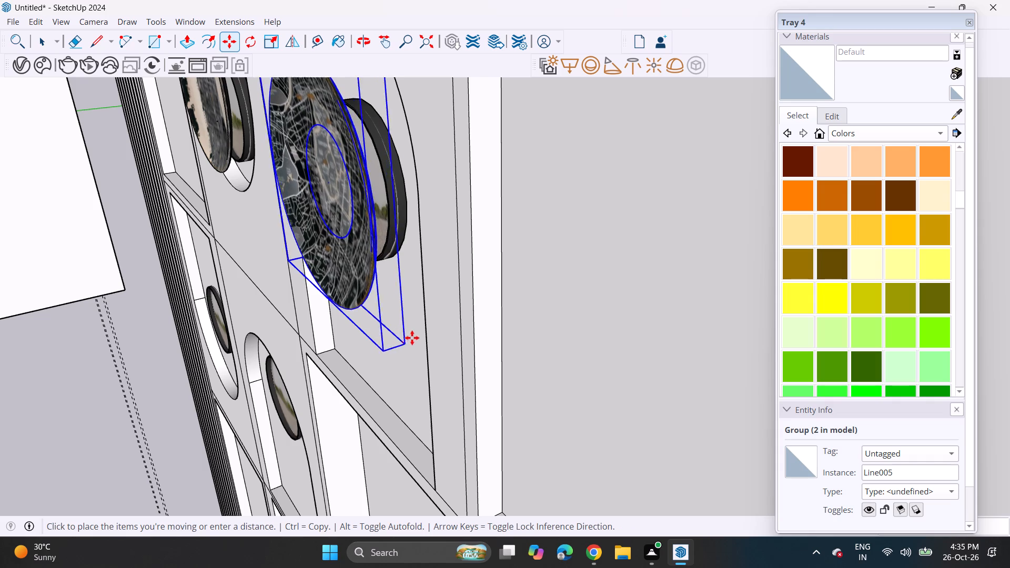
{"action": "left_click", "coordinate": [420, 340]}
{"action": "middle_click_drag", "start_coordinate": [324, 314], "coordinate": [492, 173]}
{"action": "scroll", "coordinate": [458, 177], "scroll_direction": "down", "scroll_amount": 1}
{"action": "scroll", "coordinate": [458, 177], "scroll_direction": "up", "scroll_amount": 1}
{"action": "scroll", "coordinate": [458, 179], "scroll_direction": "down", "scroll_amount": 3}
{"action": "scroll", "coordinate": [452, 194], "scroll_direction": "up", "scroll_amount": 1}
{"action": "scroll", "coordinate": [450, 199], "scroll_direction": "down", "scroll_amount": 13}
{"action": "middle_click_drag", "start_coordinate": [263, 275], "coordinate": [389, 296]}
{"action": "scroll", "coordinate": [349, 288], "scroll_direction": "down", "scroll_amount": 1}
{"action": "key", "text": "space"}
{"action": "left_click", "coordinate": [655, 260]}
Undo the plate placements and imports, stepping back until the mirrors in the two bottom-row niches are removed as well.
{"action": "scroll", "coordinate": [409, 292], "scroll_direction": "down", "scroll_amount": 3}
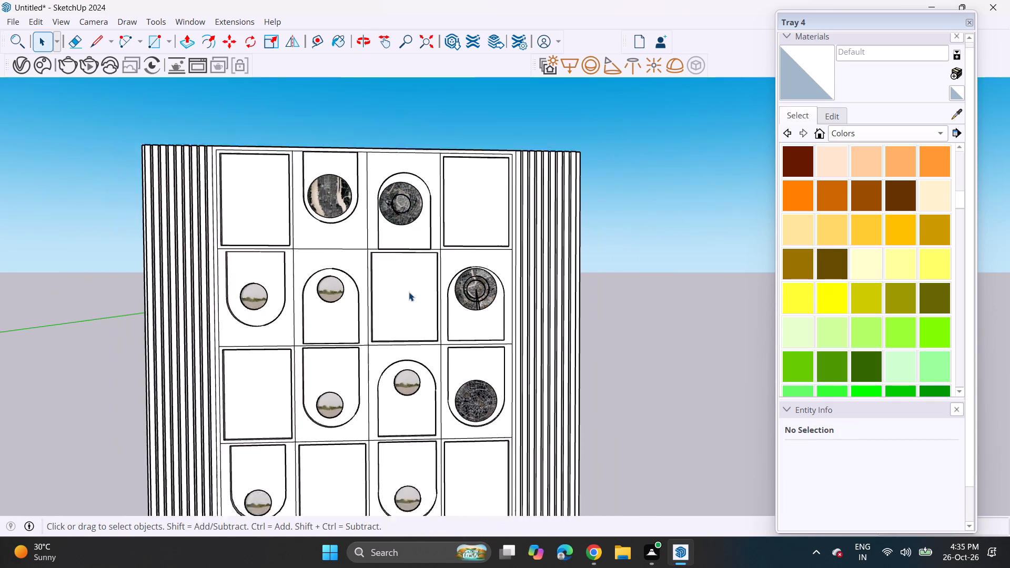
{"action": "scroll", "coordinate": [409, 292], "scroll_direction": "down", "scroll_amount": 2}
{"action": "scroll", "coordinate": [364, 329], "scroll_direction": "down", "scroll_amount": 4}
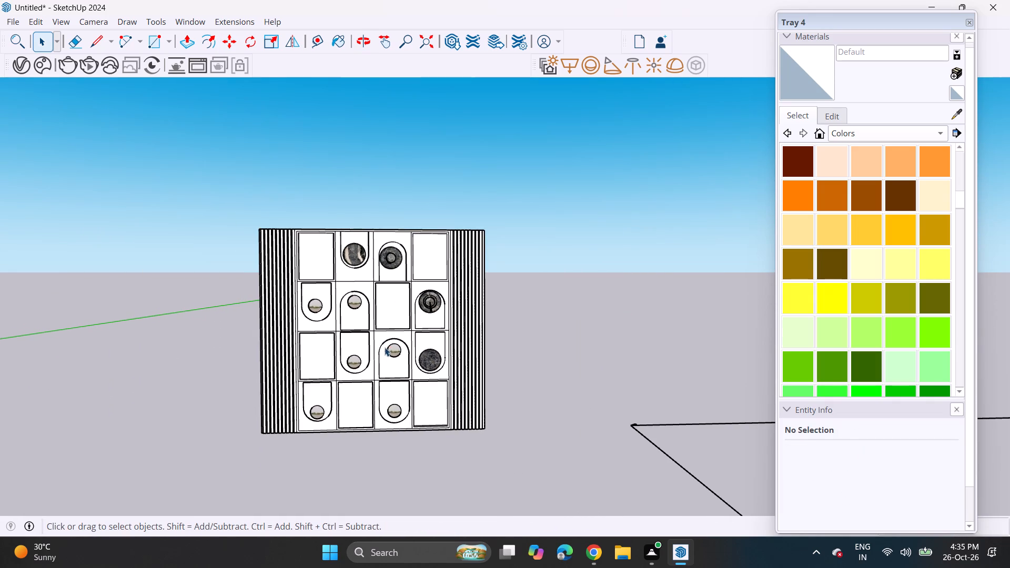
{"action": "key", "text": "ctrl+z"}
{"action": "key", "text": "ctrl+z"}
{"action": "key", "text": "ctrl+z"}
{"action": "key", "text": "ctrl+z"}
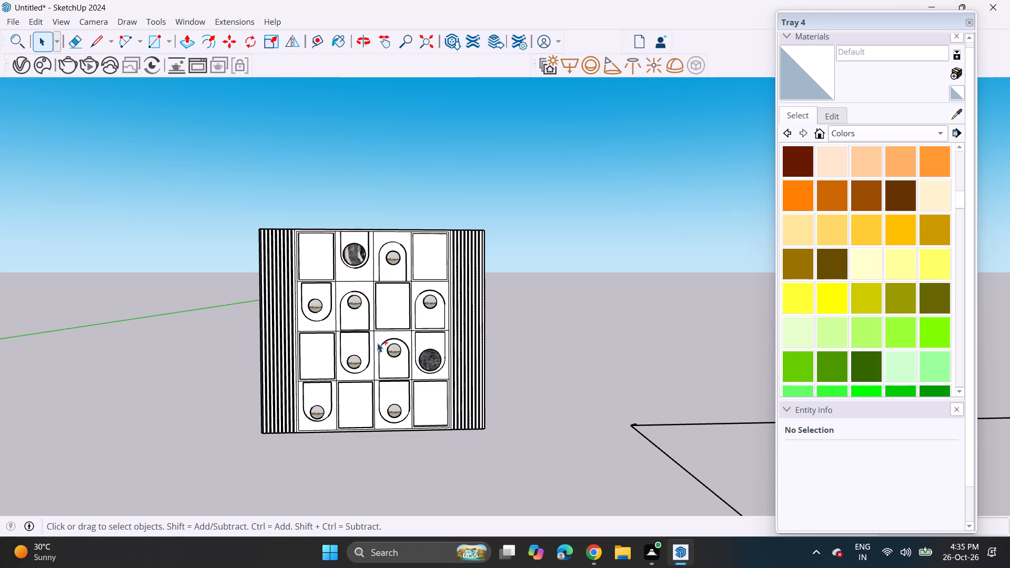
{"action": "key", "text": "ctrl+z"}
{"action": "key", "text": "ctrl+z"}
{"action": "key", "text": "ctrl+z"}
{"action": "key", "text": "ctrl+z"}
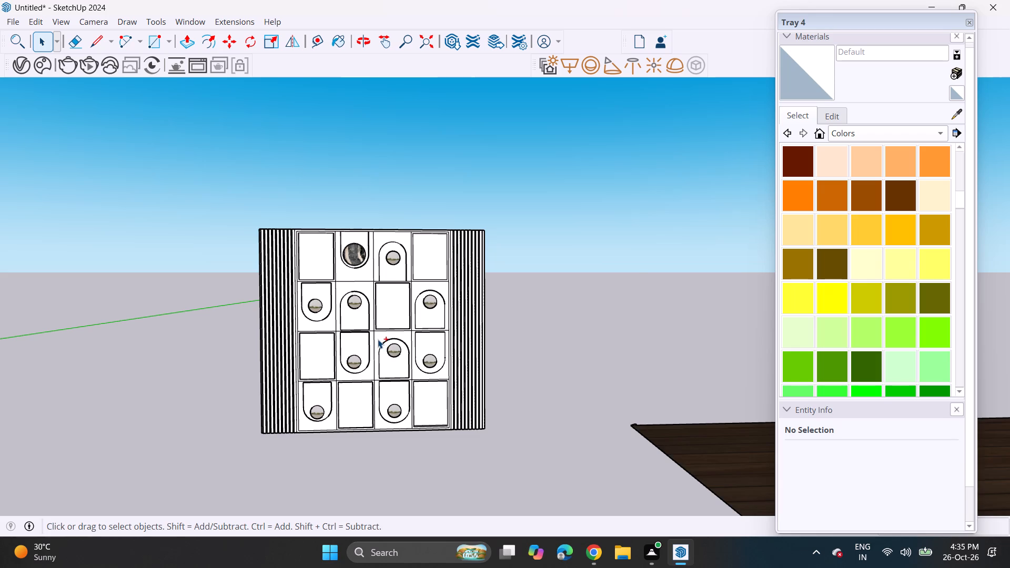
{"action": "key", "text": "ctrl+z"}
{"action": "key", "text": "ctrl+z"}
{"action": "key", "text": "ctrl+z"}
{"action": "key", "text": "ctrl+z"}
{"action": "key", "text": "ctrl+z"}
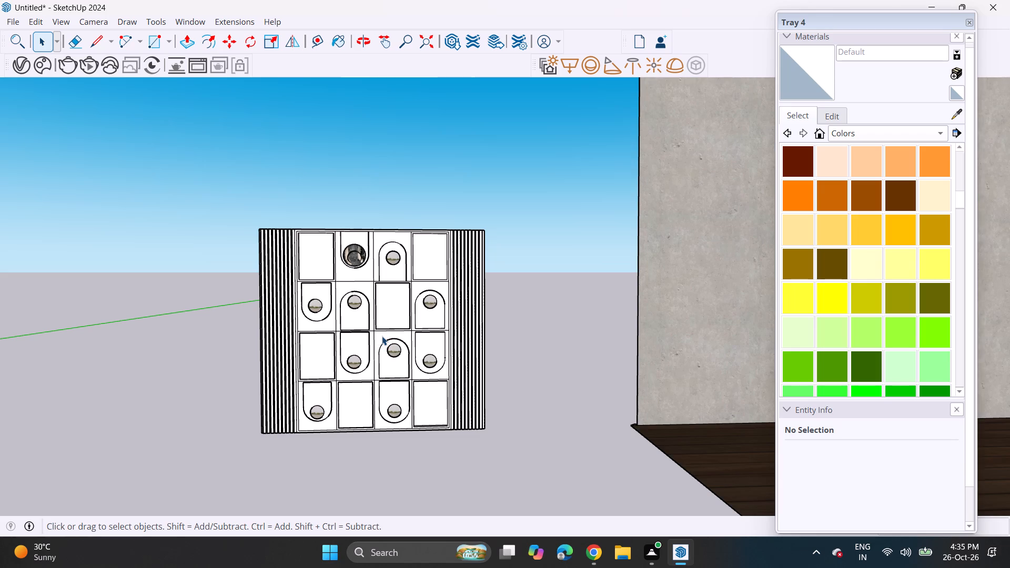
{"action": "key", "text": "ctrl+z"}
{"action": "key", "text": "ctrl+z"}
{"action": "key", "text": "ctrl+z"}
{"action": "key", "text": "ctrl+z"}
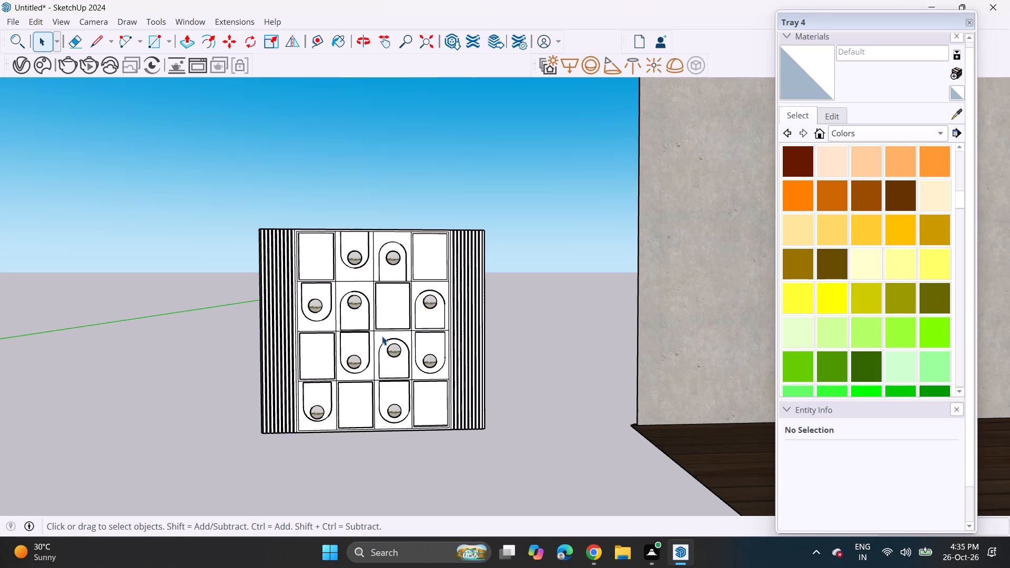
{"action": "key", "text": "ctrl+z"}
{"action": "key", "text": "ctrl+z"}
{"action": "key", "text": "ctrl+z"}
Redo the placement of the round mirrors in the fourth row's third-column and first-column niches.
{"action": "scroll", "coordinate": [371, 332], "scroll_direction": "down", "scroll_amount": 5}
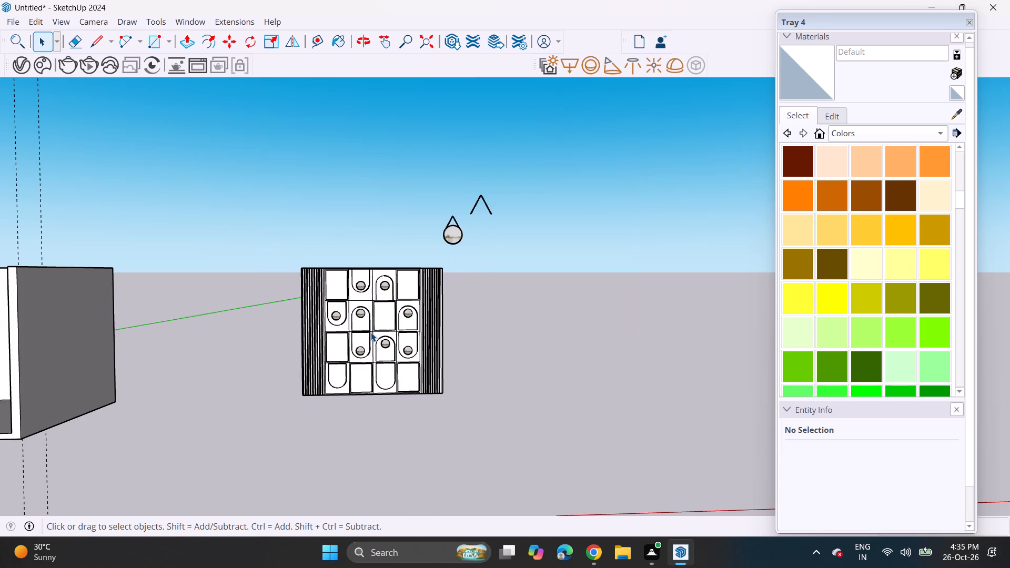
{"action": "key", "text": "ctrl+y"}
{"action": "key", "text": "ctrl+y"}
Erase the loose mirror and the leftover hanger pieces floating above the niche wall.
{"action": "left_click", "coordinate": [490, 330]}
{"action": "left_click_drag", "start_coordinate": [422, 187], "coordinate": [518, 247]}
{"action": "right_click", "coordinate": [448, 241]}
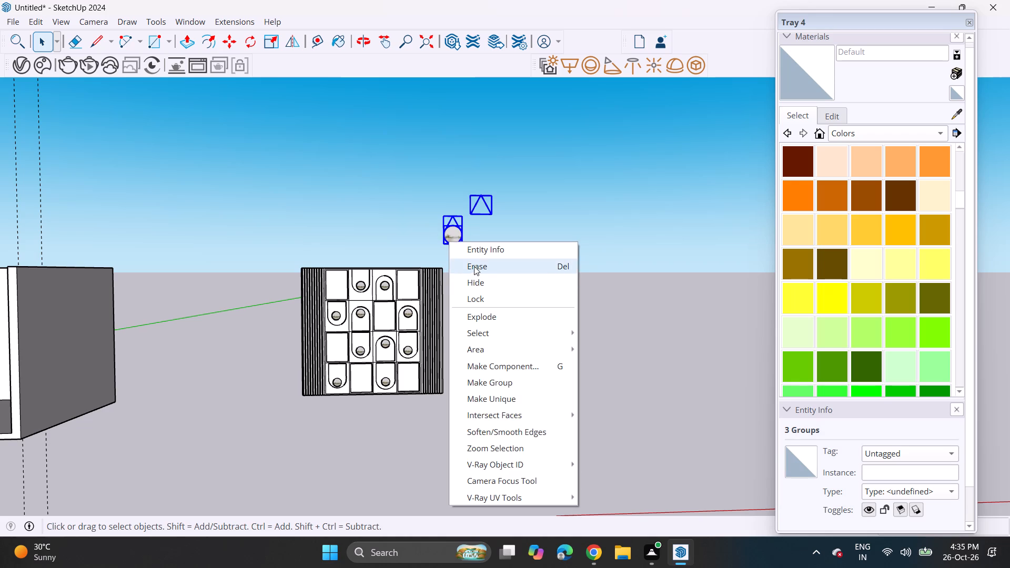
{"action": "left_click", "coordinate": [474, 266]}
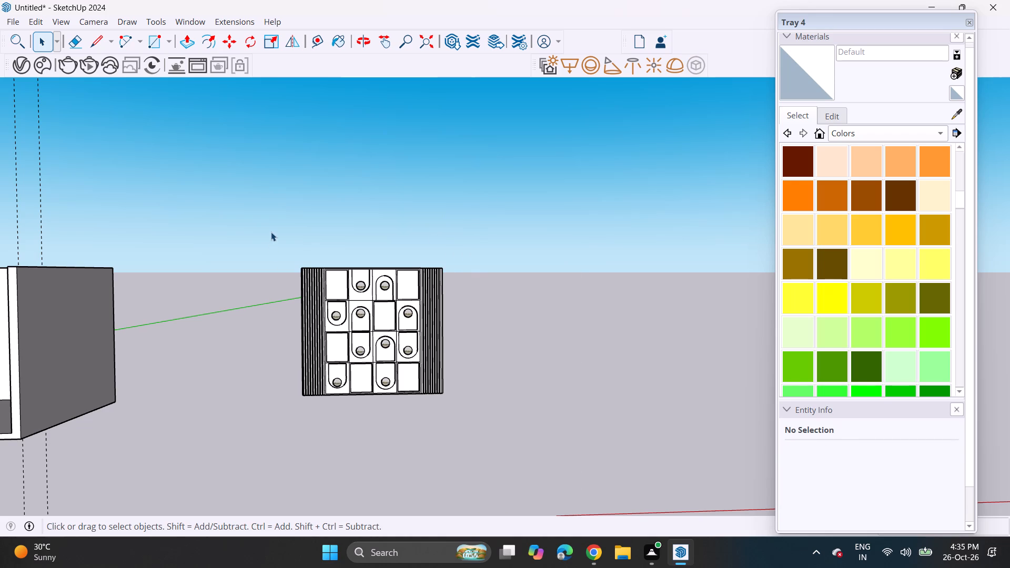
Group the entire niche wall, including its fluted side strips and all the round mirrors.
{"action": "left_click_drag", "start_coordinate": [265, 216], "coordinate": [528, 448]}
{"action": "right_click", "coordinate": [363, 350]}
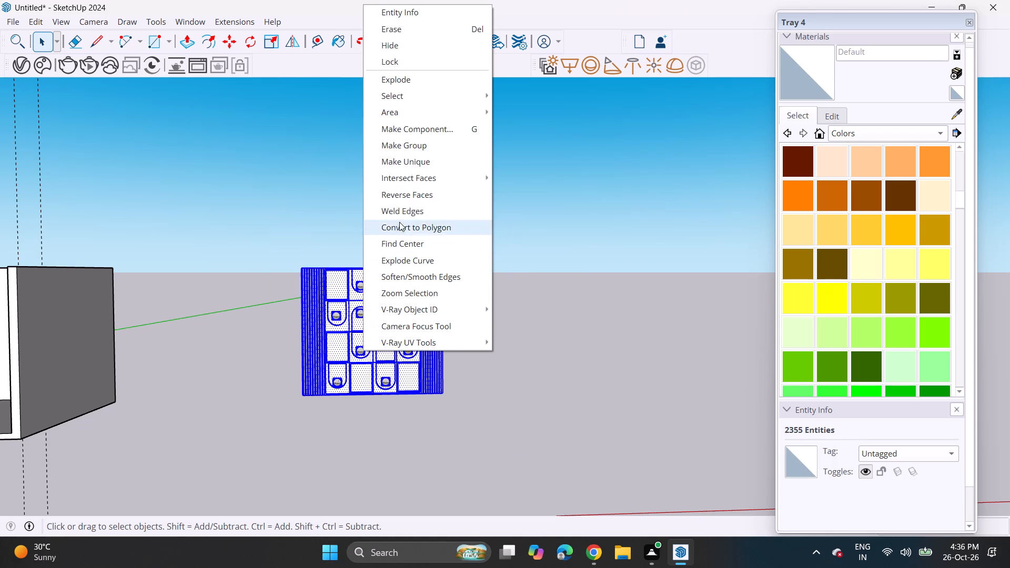
{"action": "left_click", "coordinate": [412, 151]}
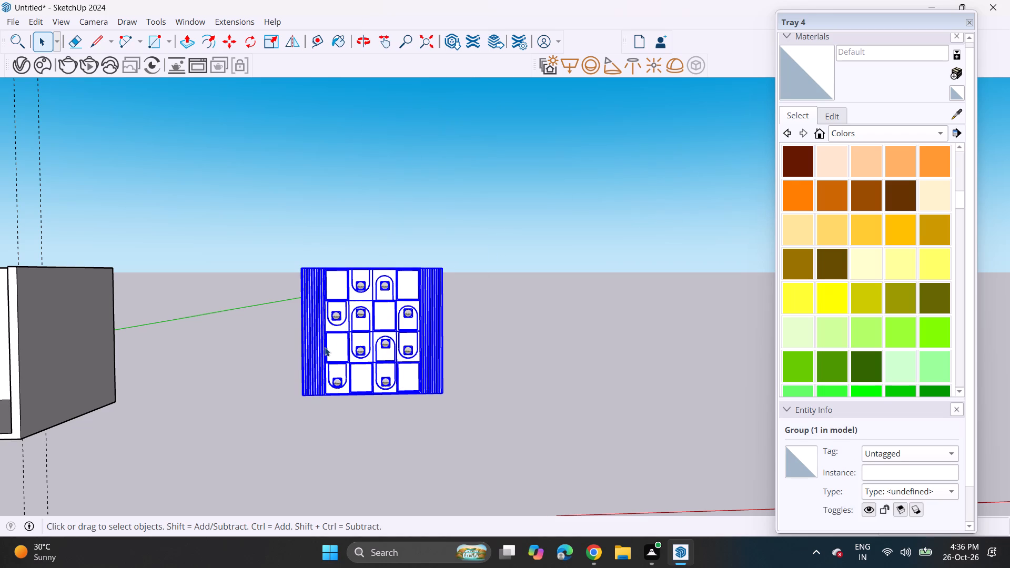
Move the niche wall group by its lower corner onto the room's back wall between the vertical guides, and clear the selection.
{"action": "scroll", "coordinate": [325, 347], "scroll_direction": "down", "scroll_amount": 2}
{"action": "middle_click_drag", "start_coordinate": [321, 339], "coordinate": [577, 316], "text": "shift"}
{"action": "middle_click_drag", "start_coordinate": [536, 324], "coordinate": [627, 334]}
{"action": "scroll", "coordinate": [574, 336], "scroll_direction": "up", "scroll_amount": 1}
{"action": "scroll", "coordinate": [627, 334], "scroll_direction": "down", "scroll_amount": 1}
{"action": "scroll", "coordinate": [570, 345], "scroll_direction": "up", "scroll_amount": 5}
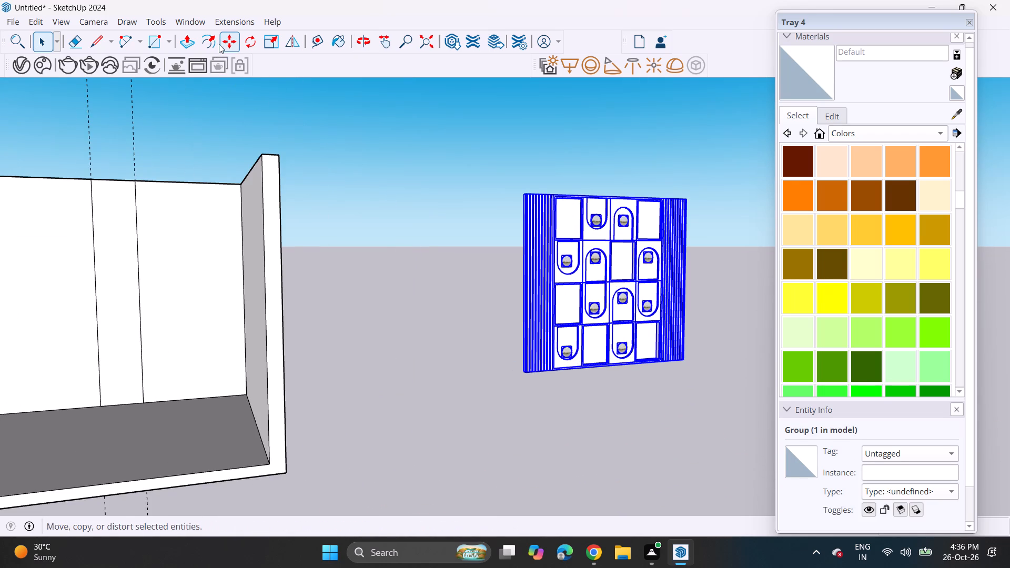
{"action": "left_click", "coordinate": [219, 44]}
{"action": "left_click", "coordinate": [517, 370]}
{"action": "middle_click_drag", "start_coordinate": [233, 381], "coordinate": [304, 393], "text": "shift"}
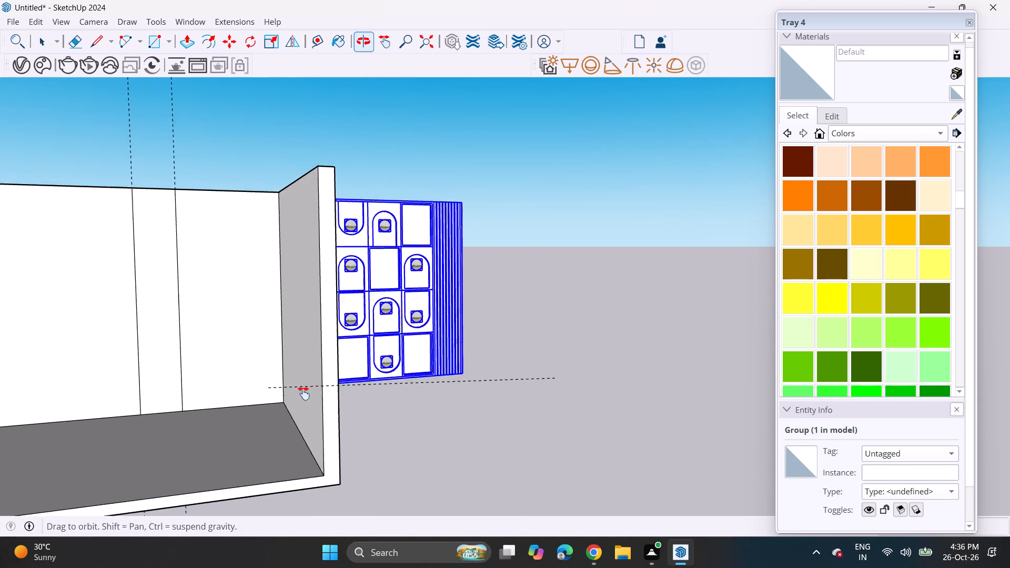
{"action": "middle_click_drag", "start_coordinate": [304, 393], "coordinate": [509, 410], "text": "shift"}
{"action": "left_click", "coordinate": [167, 466]}
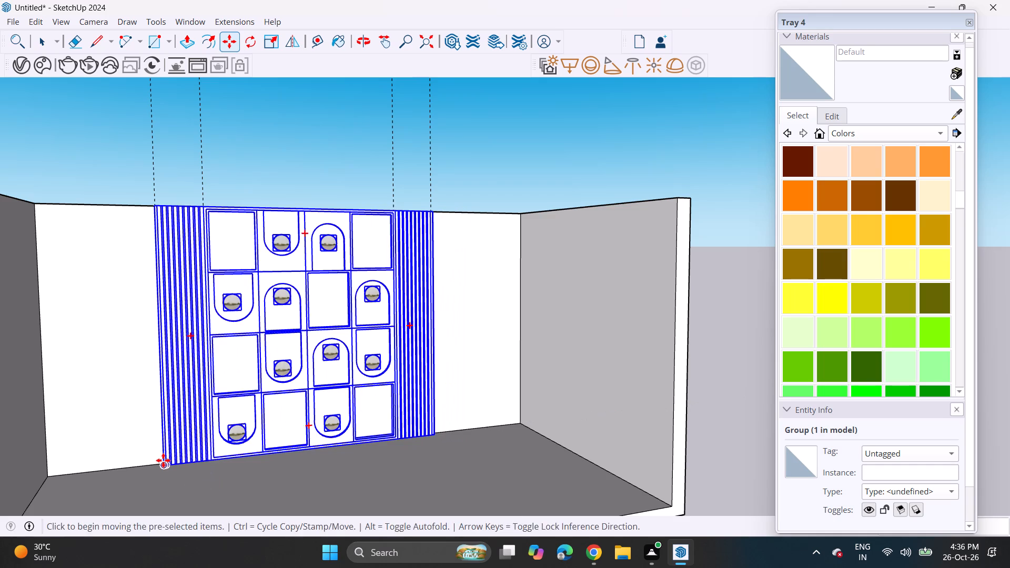
{"action": "middle_click_drag", "start_coordinate": [164, 460], "coordinate": [142, 448]}
{"action": "key", "text": "space"}
{"action": "left_click", "coordinate": [314, 187]}
Examine how the niche wall sits against the back wall and floor from several angles inside the room.
{"action": "scroll", "coordinate": [413, 244], "scroll_direction": "up", "scroll_amount": 1}
{"action": "middle_click_drag", "start_coordinate": [411, 246], "coordinate": [331, 374]}
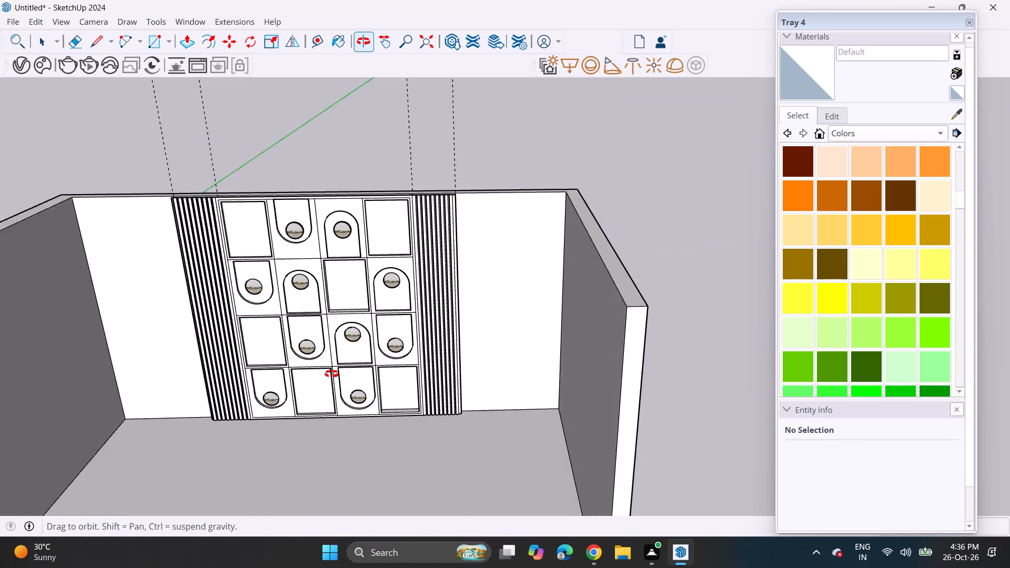
{"action": "middle_click_drag", "start_coordinate": [331, 374], "coordinate": [575, 485]}
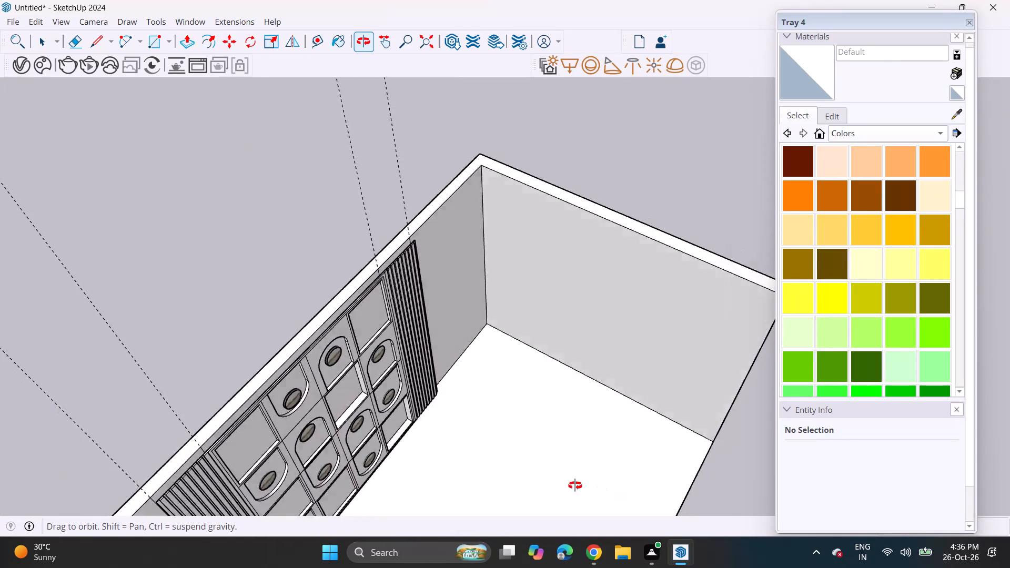
{"action": "middle_click_drag", "start_coordinate": [575, 485], "coordinate": [278, 328]}
{"action": "scroll", "coordinate": [253, 464], "scroll_direction": "up", "scroll_amount": 13}
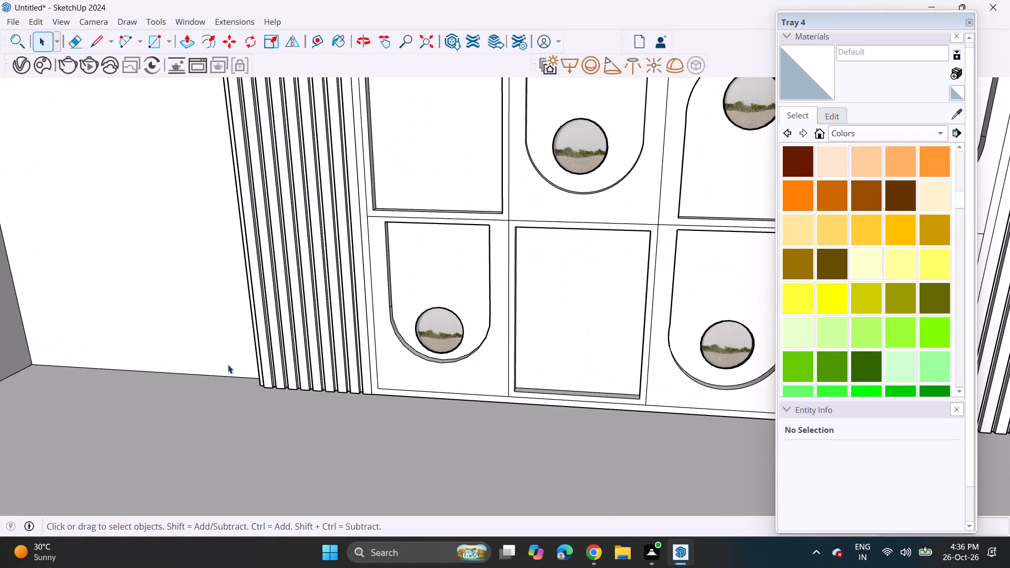
{"action": "scroll", "coordinate": [228, 364], "scroll_direction": "down", "scroll_amount": 2}
{"action": "scroll", "coordinate": [228, 366], "scroll_direction": "up", "scroll_amount": 1}
{"action": "scroll", "coordinate": [228, 367], "scroll_direction": "down", "scroll_amount": 3}
{"action": "scroll", "coordinate": [231, 367], "scroll_direction": "up", "scroll_amount": 1}
{"action": "middle_click_drag", "start_coordinate": [248, 367], "coordinate": [510, 392]}
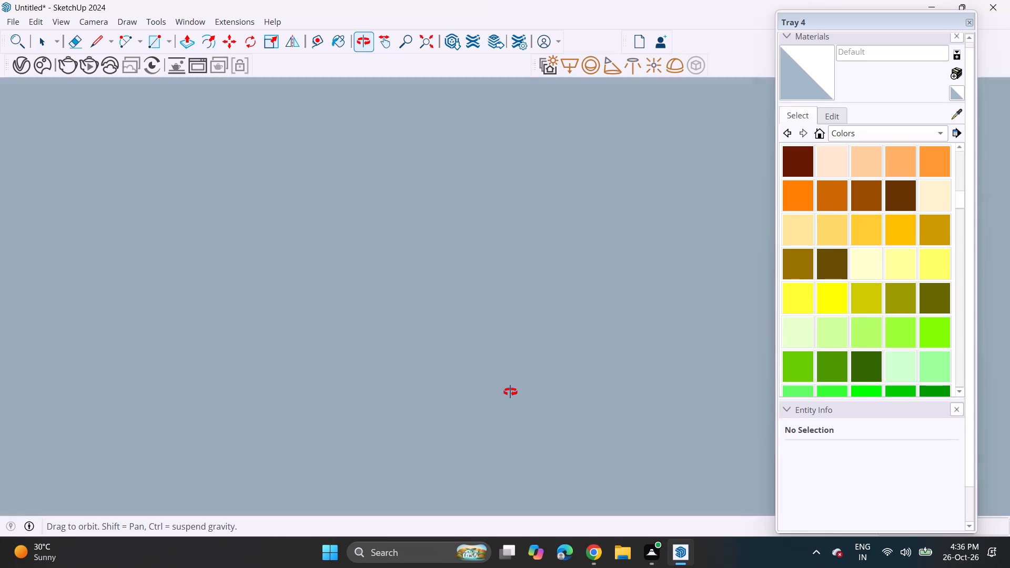
{"action": "middle_click_drag", "start_coordinate": [510, 392], "coordinate": [247, 307]}
{"action": "scroll", "coordinate": [233, 291], "scroll_direction": "down", "scroll_amount": 11}
{"action": "middle_click_drag", "start_coordinate": [296, 333], "coordinate": [320, 331]}
{"action": "scroll", "coordinate": [322, 334], "scroll_direction": "down", "scroll_amount": 4}
{"action": "middle_click_drag", "start_coordinate": [316, 340], "coordinate": [372, 366]}
{"action": "scroll", "coordinate": [372, 366], "scroll_direction": "down", "scroll_amount": 3}
{"action": "middle_click_drag", "start_coordinate": [382, 336], "coordinate": [428, 337]}
{"action": "middle_click_drag", "start_coordinate": [446, 334], "coordinate": [491, 330]}
{"action": "scroll", "coordinate": [449, 340], "scroll_direction": "up", "scroll_amount": 6}
{"action": "middle_click_drag", "start_coordinate": [428, 321], "coordinate": [403, 306]}
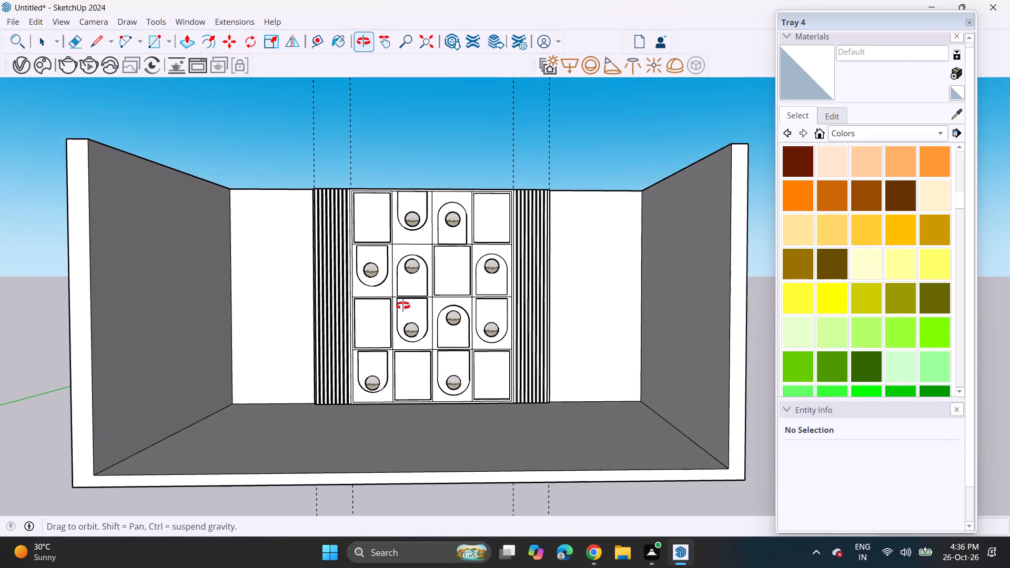
{"action": "middle_click_drag", "start_coordinate": [403, 306], "coordinate": [415, 298]}
{"action": "scroll", "coordinate": [411, 292], "scroll_direction": "down", "scroll_amount": 4}
{"action": "middle_click_drag", "start_coordinate": [414, 270], "coordinate": [413, 345], "text": "shift"}
{"action": "middle_click_drag", "start_coordinate": [418, 356], "coordinate": [420, 434]}
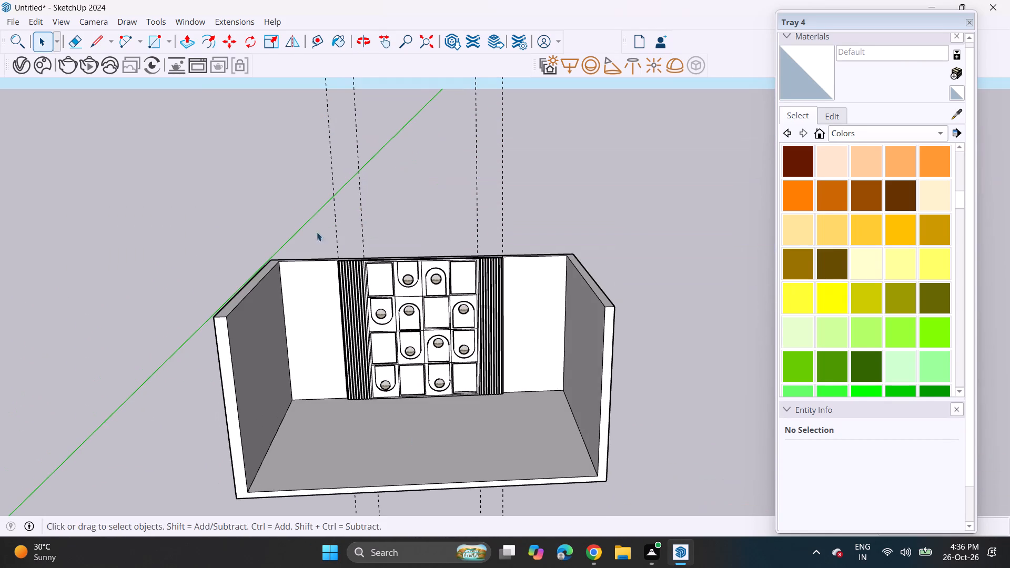
Erase the four vertical guide lines crossing the room's back wall.
{"action": "left_click", "coordinate": [65, 38]}
{"action": "left_click_drag", "start_coordinate": [199, 113], "coordinate": [557, 113]}
{"action": "left_click_drag", "start_coordinate": [511, 112], "coordinate": [427, 124]}
{"action": "left_click", "coordinate": [77, 45]}
{"action": "left_click_drag", "start_coordinate": [234, 127], "coordinate": [516, 129]}
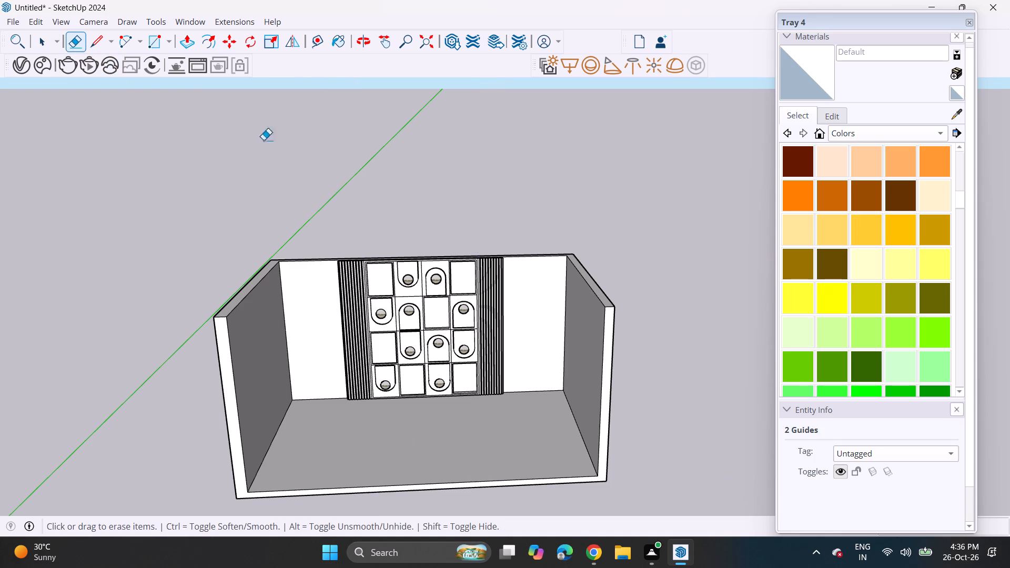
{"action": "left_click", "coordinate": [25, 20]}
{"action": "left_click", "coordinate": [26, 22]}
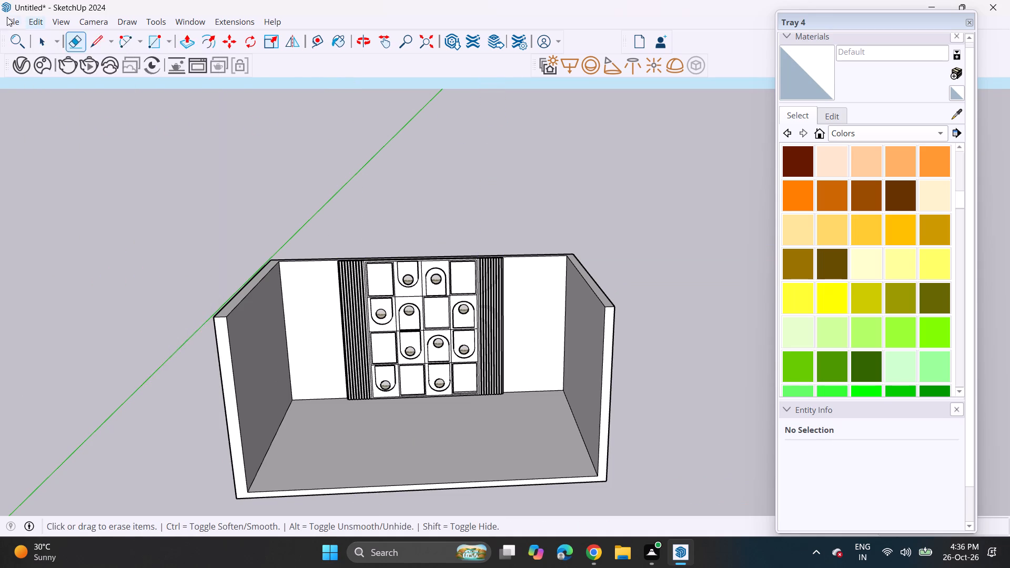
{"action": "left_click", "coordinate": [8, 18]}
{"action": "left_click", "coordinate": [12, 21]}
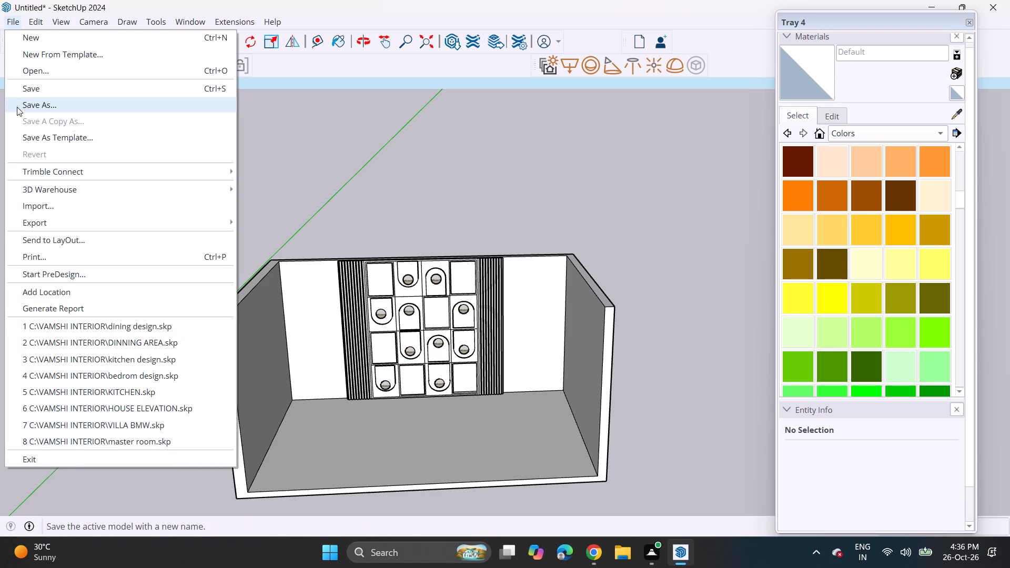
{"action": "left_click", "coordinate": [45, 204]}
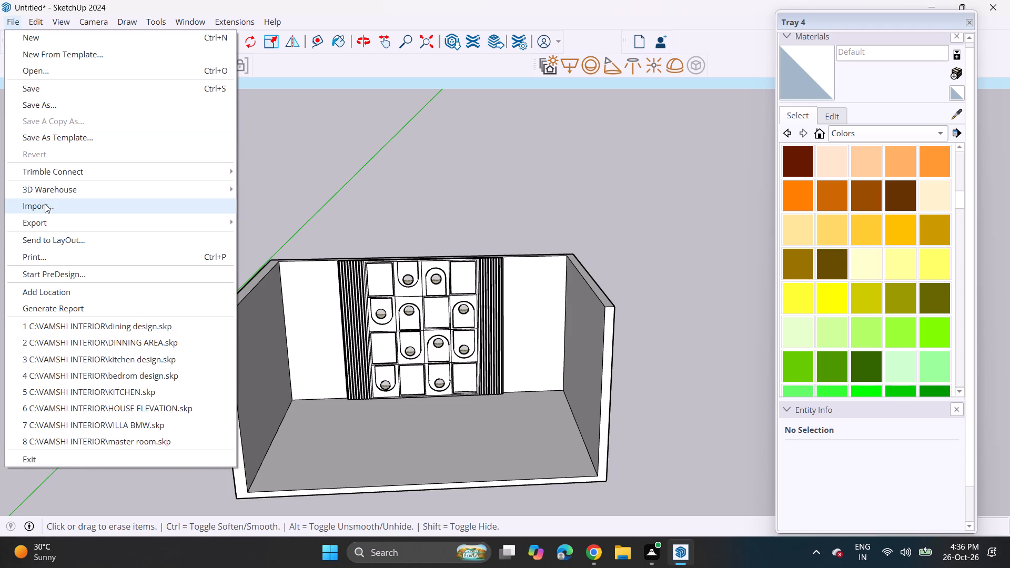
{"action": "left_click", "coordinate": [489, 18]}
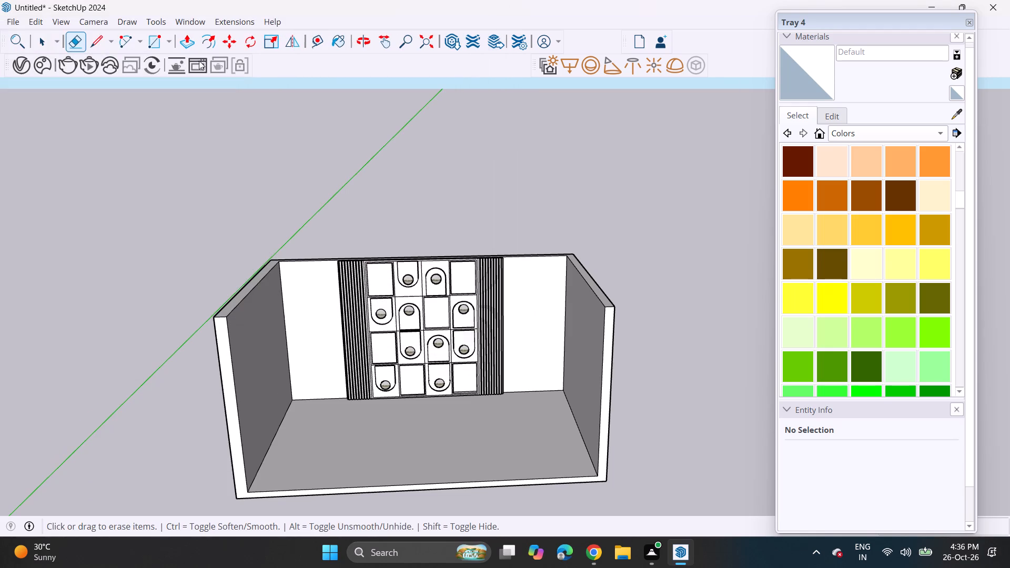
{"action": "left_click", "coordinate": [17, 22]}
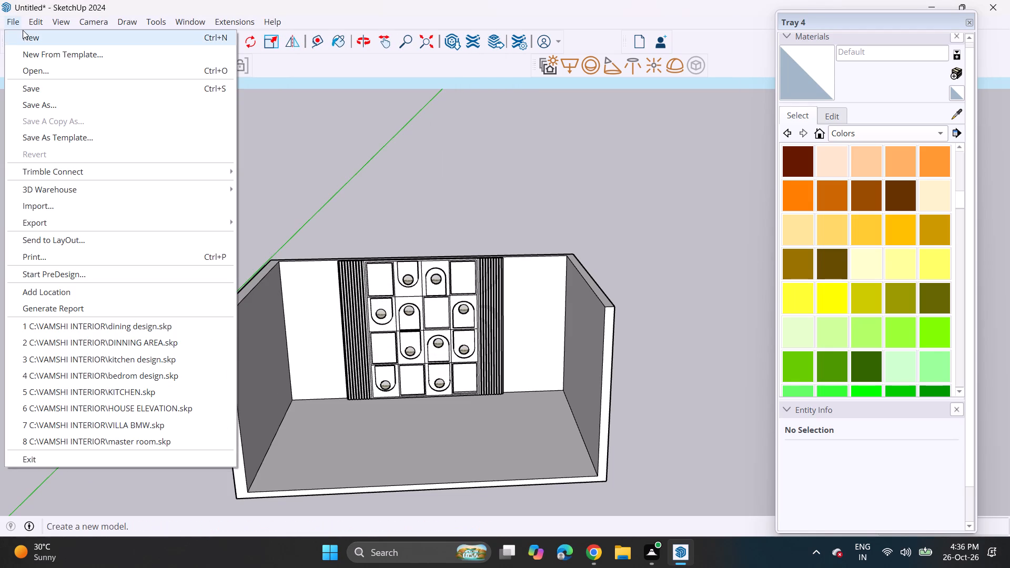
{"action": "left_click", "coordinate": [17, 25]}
Draw a rotated rectangle standing upright along the full top outer edge of the room's back wall, 6 inches high.
{"action": "left_click", "coordinate": [148, 42]}
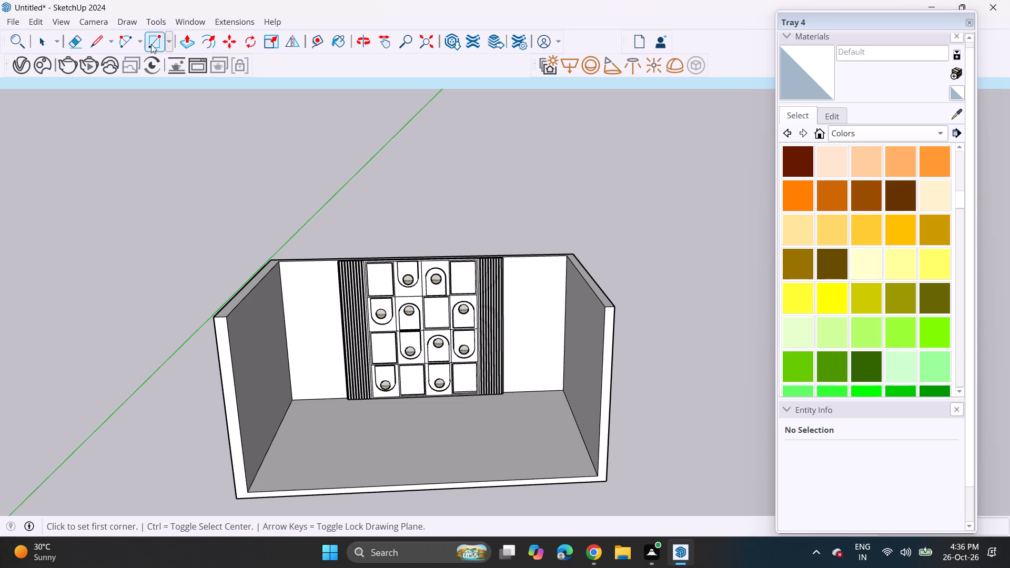
{"action": "left_click", "coordinate": [139, 44]}
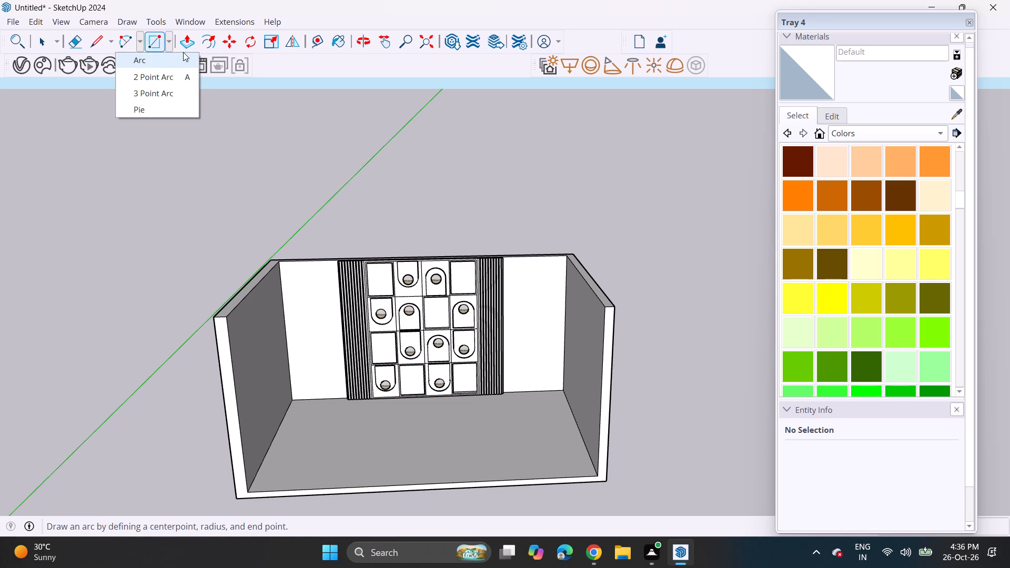
{"action": "left_click", "coordinate": [169, 40]}
{"action": "left_click", "coordinate": [172, 80]}
{"action": "middle_click_drag", "start_coordinate": [297, 146], "coordinate": [305, 244]}
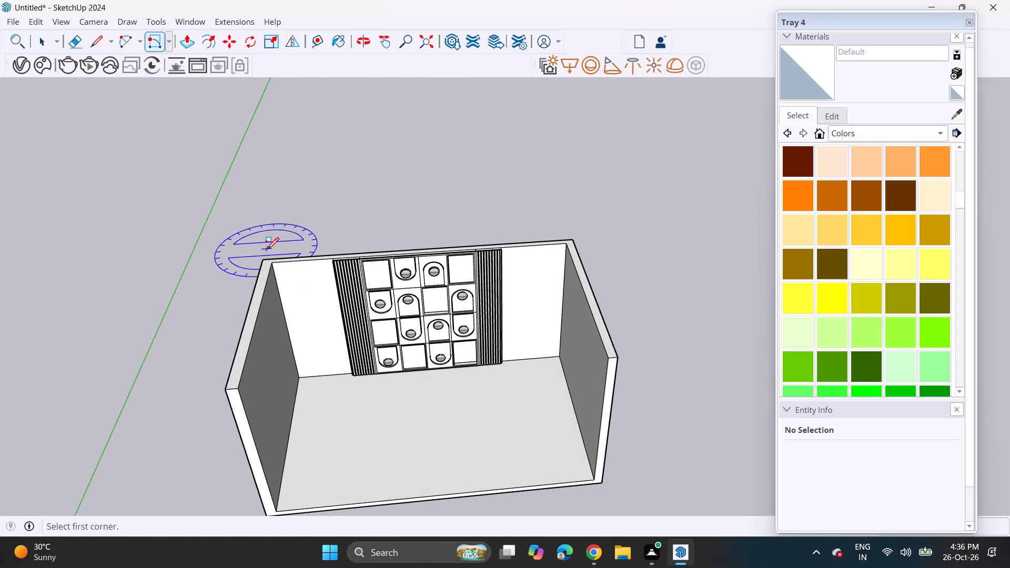
{"action": "left_click", "coordinate": [262, 259]}
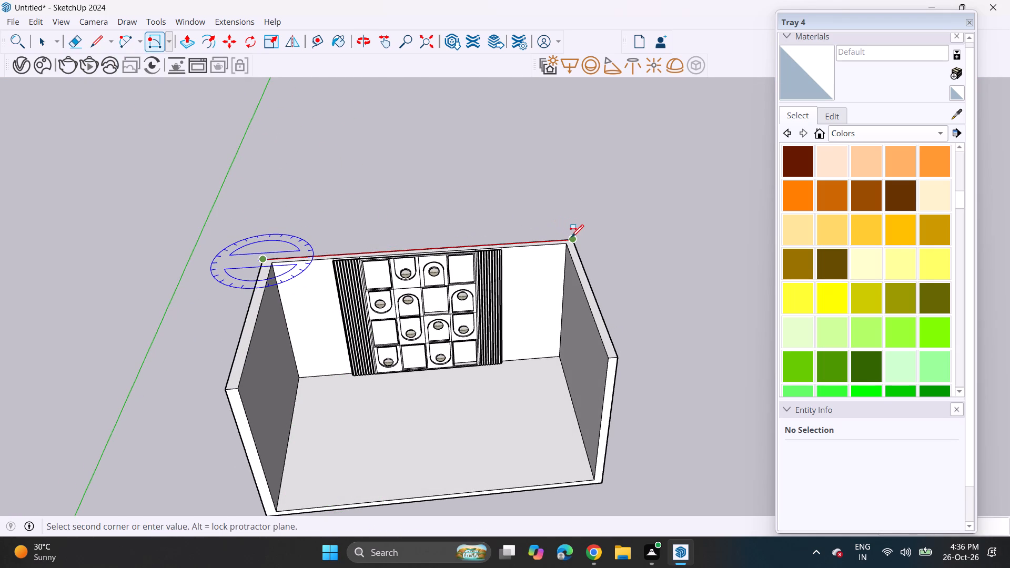
{"action": "left_click", "coordinate": [571, 237]}
{"action": "middle_click_drag", "start_coordinate": [515, 181], "coordinate": [164, 176]}
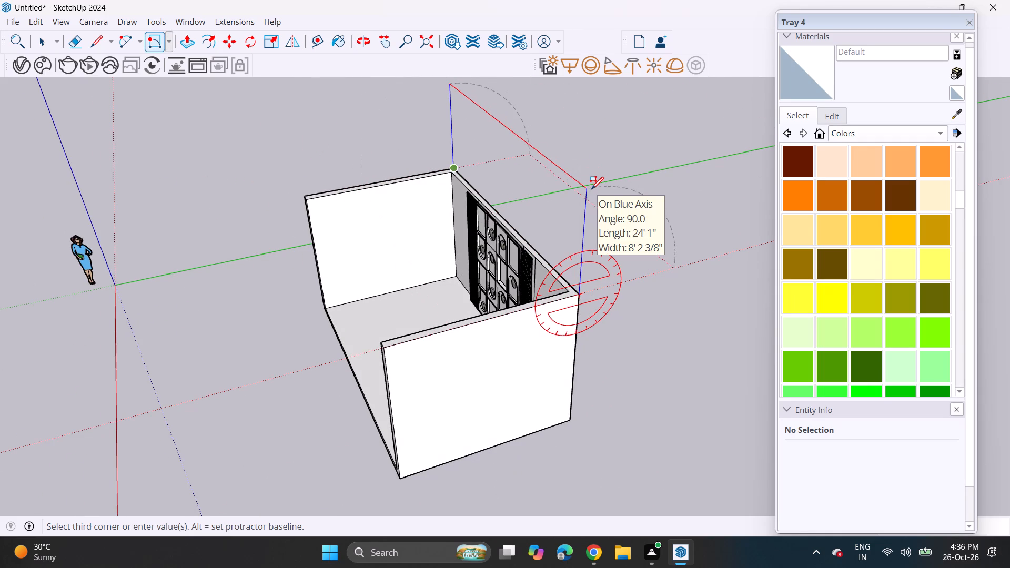
{"action": "key", "text": "6"}
{"action": "key", "text": "Return"}
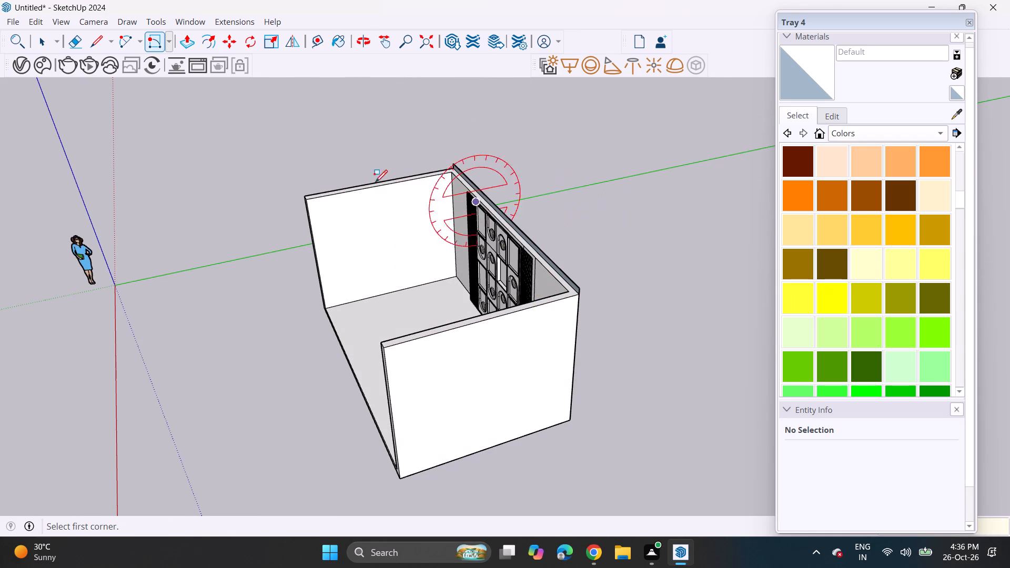
Push/Pull the narrow rectangle forward to the front edge of the side walls to form the room's ceiling slab.
{"action": "left_click", "coordinate": [180, 39]}
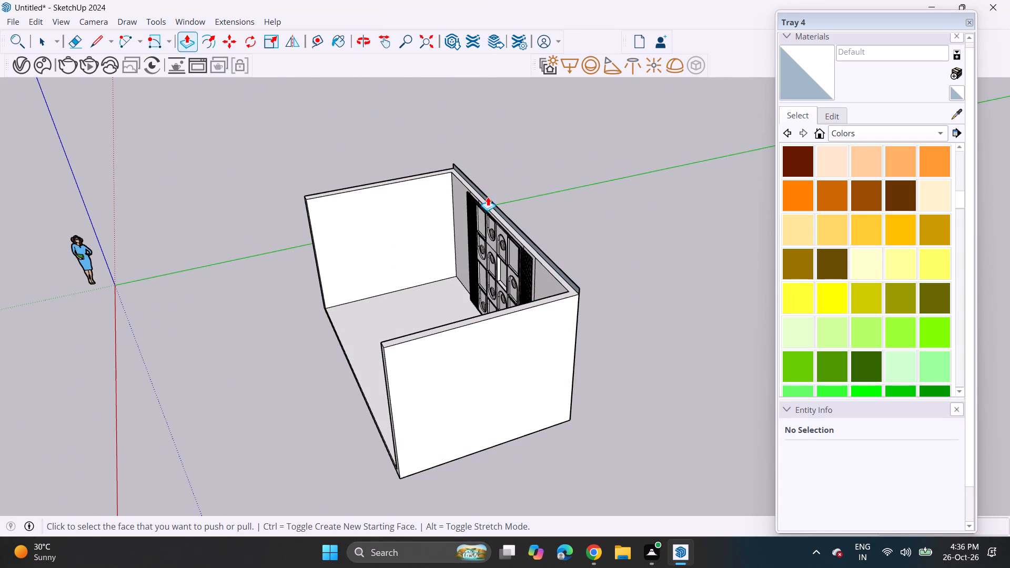
{"action": "left_click", "coordinate": [487, 201]}
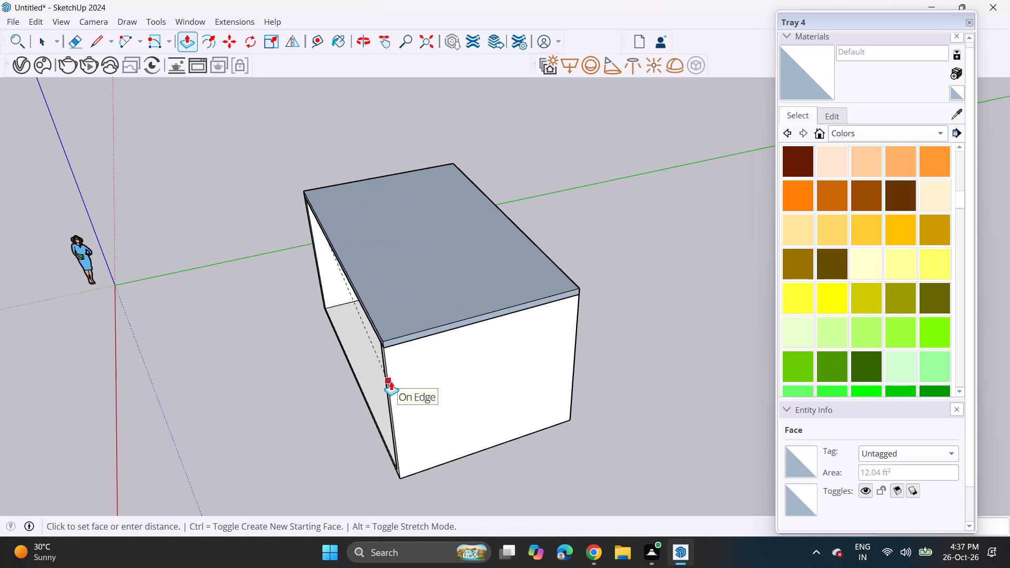
{"action": "left_click", "coordinate": [391, 381]}
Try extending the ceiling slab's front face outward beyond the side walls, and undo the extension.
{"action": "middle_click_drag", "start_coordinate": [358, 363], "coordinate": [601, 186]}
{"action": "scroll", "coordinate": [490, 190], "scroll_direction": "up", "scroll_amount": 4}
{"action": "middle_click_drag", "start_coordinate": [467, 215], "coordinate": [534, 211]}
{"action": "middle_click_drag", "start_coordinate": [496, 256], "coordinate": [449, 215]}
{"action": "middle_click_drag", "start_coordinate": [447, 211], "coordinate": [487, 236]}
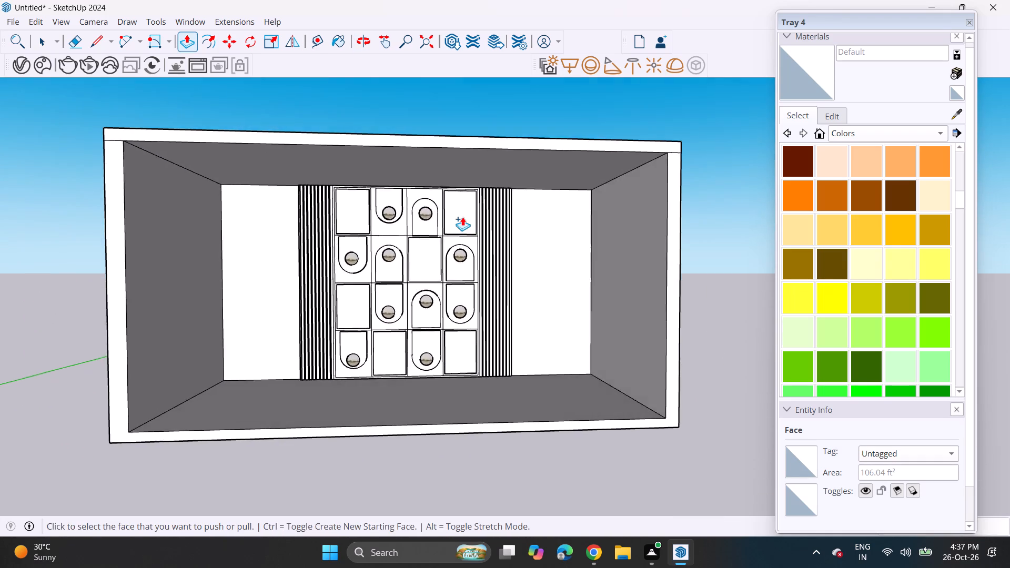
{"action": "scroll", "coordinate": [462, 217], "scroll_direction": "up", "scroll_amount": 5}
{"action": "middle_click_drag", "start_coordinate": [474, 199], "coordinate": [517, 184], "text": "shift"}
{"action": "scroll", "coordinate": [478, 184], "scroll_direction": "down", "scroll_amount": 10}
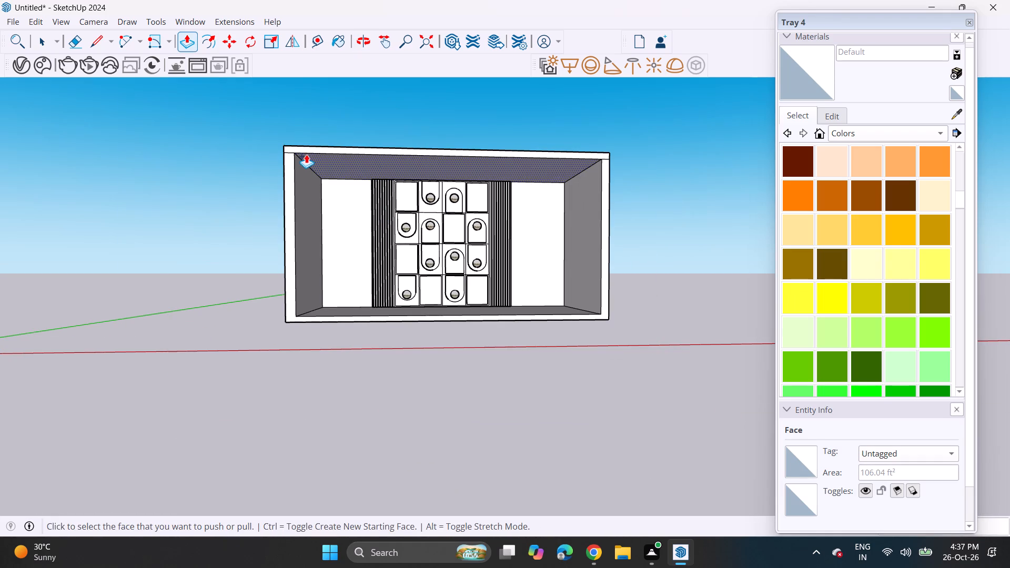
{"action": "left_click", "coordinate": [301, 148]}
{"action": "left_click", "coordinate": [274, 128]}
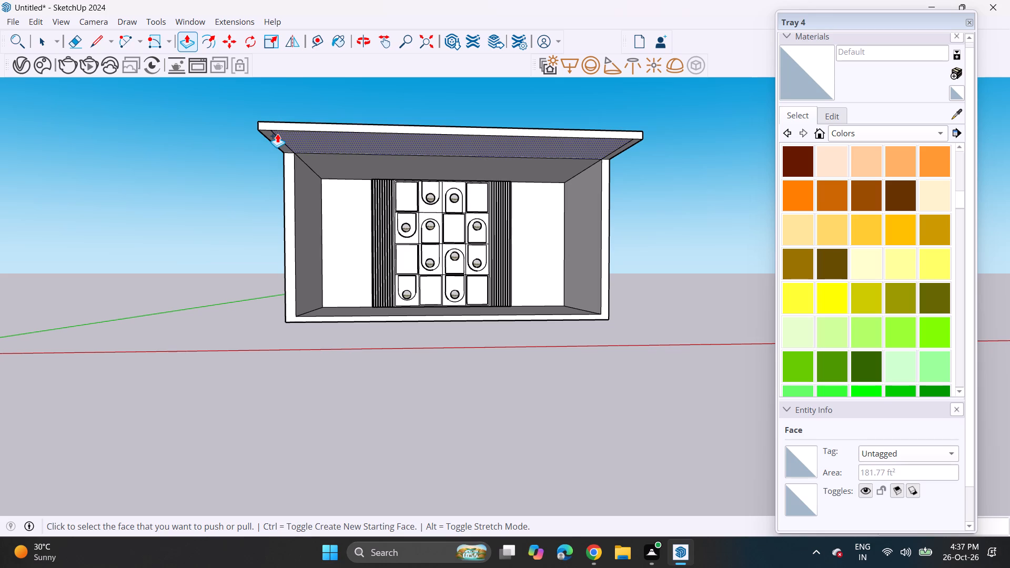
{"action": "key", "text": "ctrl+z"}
Extend the ceiling slab's front face outward and apply the same extension to the front face of the walls and floor.
{"action": "left_click", "coordinate": [296, 152]}
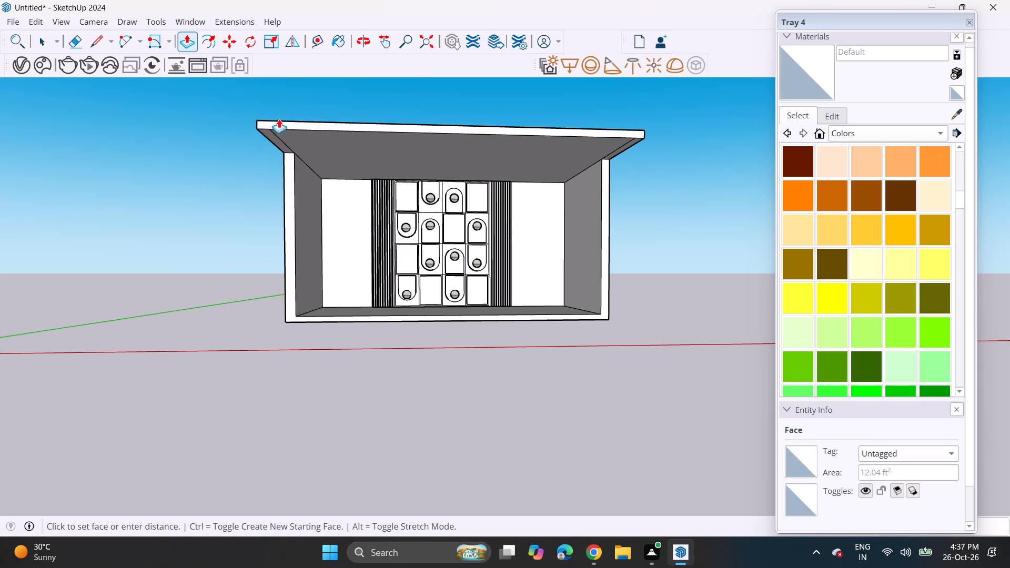
{"action": "left_click", "coordinate": [277, 116]}
{"action": "double_click", "coordinate": [288, 182]}
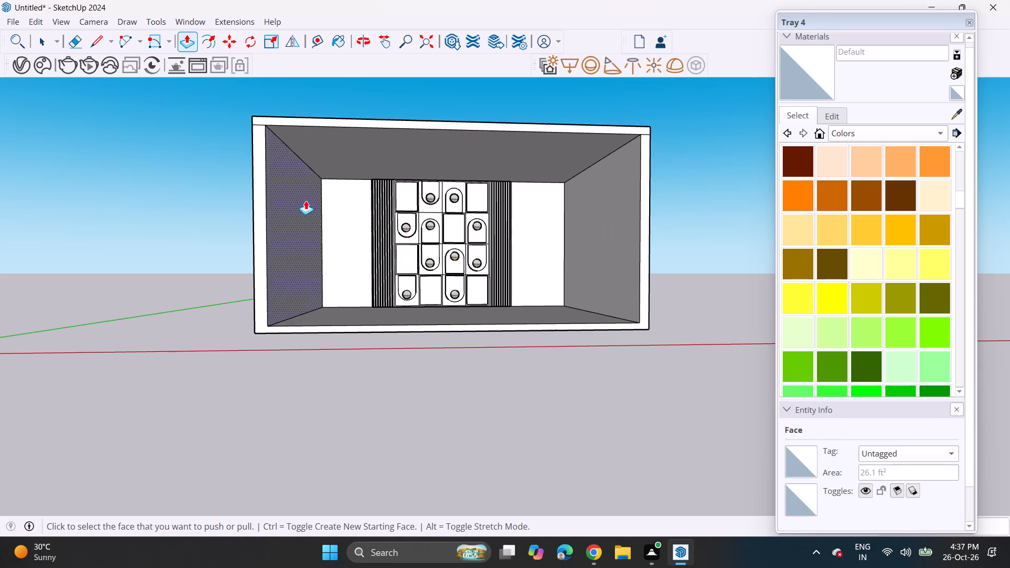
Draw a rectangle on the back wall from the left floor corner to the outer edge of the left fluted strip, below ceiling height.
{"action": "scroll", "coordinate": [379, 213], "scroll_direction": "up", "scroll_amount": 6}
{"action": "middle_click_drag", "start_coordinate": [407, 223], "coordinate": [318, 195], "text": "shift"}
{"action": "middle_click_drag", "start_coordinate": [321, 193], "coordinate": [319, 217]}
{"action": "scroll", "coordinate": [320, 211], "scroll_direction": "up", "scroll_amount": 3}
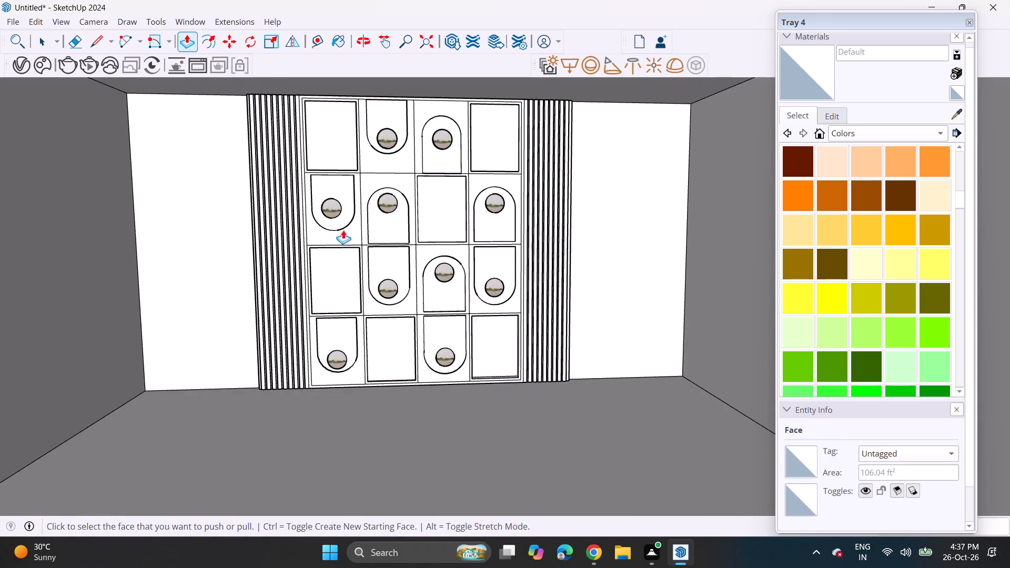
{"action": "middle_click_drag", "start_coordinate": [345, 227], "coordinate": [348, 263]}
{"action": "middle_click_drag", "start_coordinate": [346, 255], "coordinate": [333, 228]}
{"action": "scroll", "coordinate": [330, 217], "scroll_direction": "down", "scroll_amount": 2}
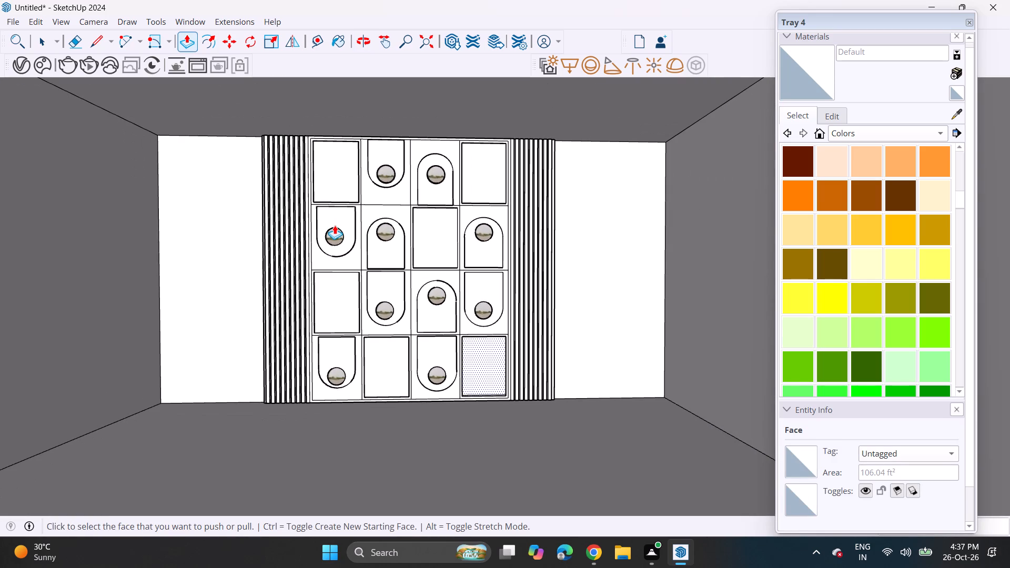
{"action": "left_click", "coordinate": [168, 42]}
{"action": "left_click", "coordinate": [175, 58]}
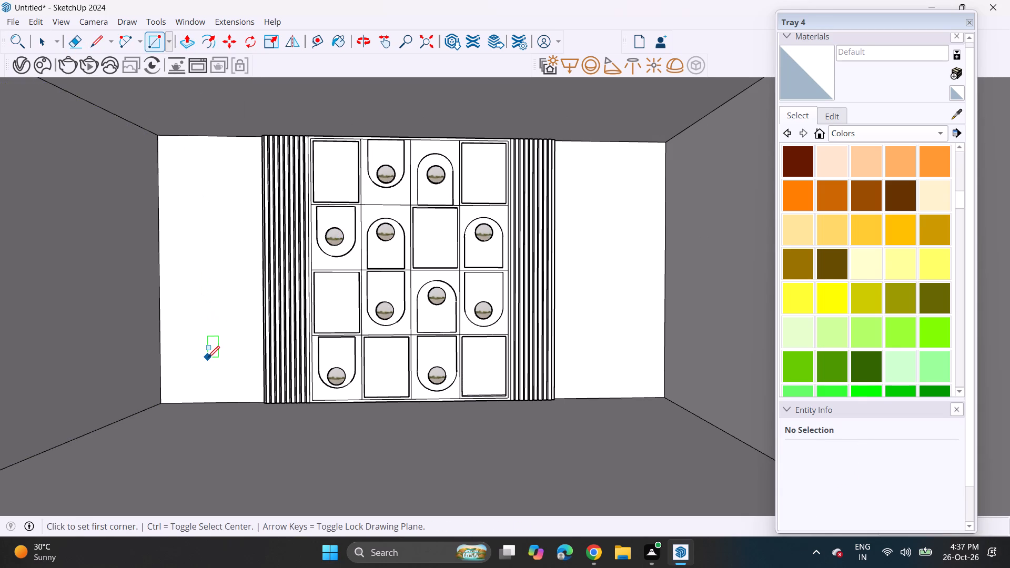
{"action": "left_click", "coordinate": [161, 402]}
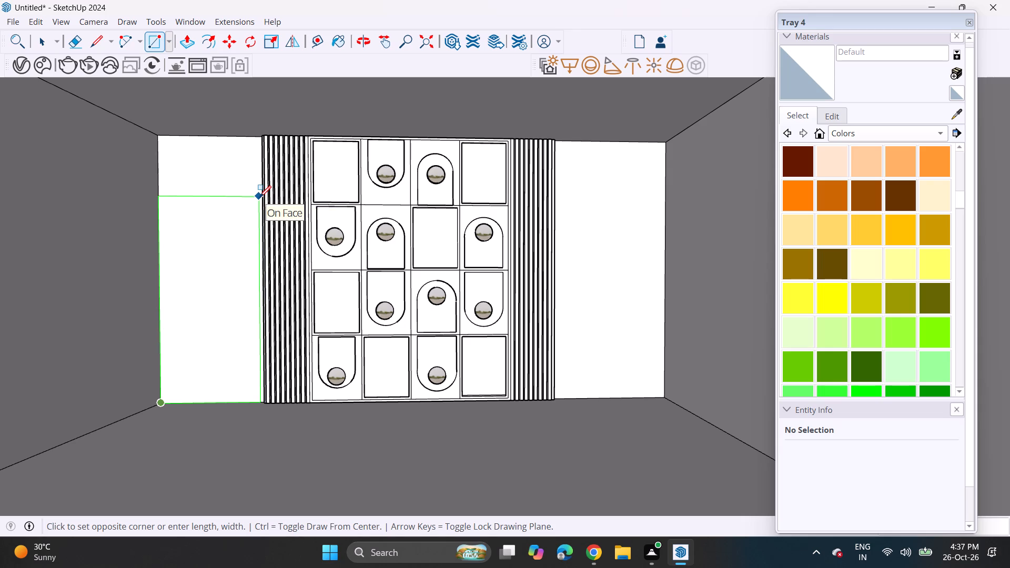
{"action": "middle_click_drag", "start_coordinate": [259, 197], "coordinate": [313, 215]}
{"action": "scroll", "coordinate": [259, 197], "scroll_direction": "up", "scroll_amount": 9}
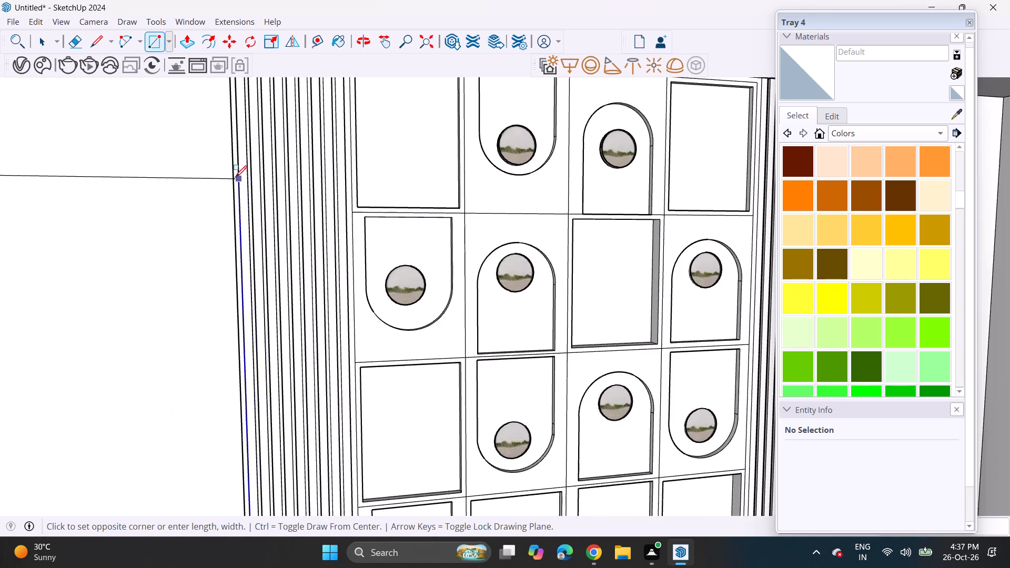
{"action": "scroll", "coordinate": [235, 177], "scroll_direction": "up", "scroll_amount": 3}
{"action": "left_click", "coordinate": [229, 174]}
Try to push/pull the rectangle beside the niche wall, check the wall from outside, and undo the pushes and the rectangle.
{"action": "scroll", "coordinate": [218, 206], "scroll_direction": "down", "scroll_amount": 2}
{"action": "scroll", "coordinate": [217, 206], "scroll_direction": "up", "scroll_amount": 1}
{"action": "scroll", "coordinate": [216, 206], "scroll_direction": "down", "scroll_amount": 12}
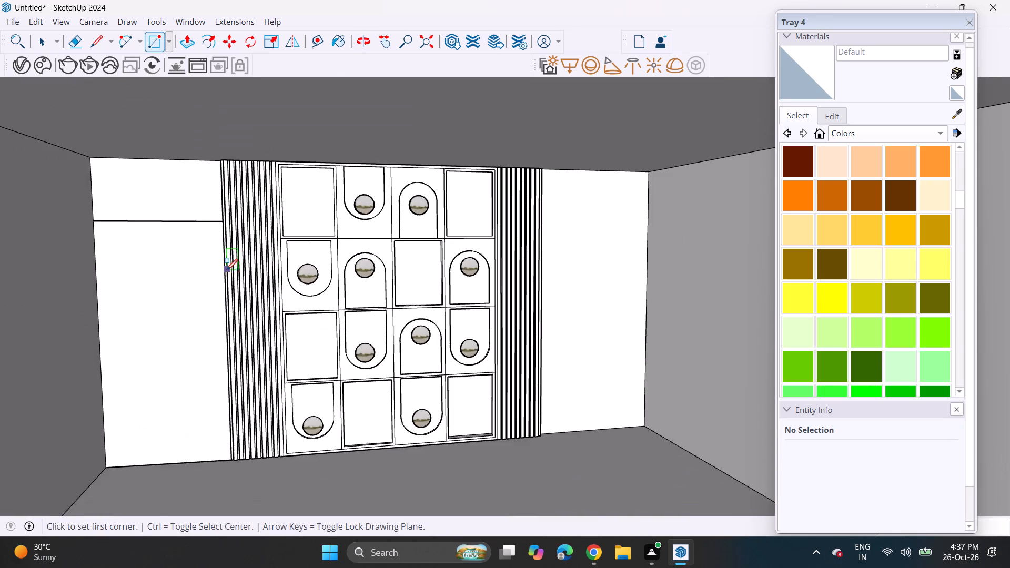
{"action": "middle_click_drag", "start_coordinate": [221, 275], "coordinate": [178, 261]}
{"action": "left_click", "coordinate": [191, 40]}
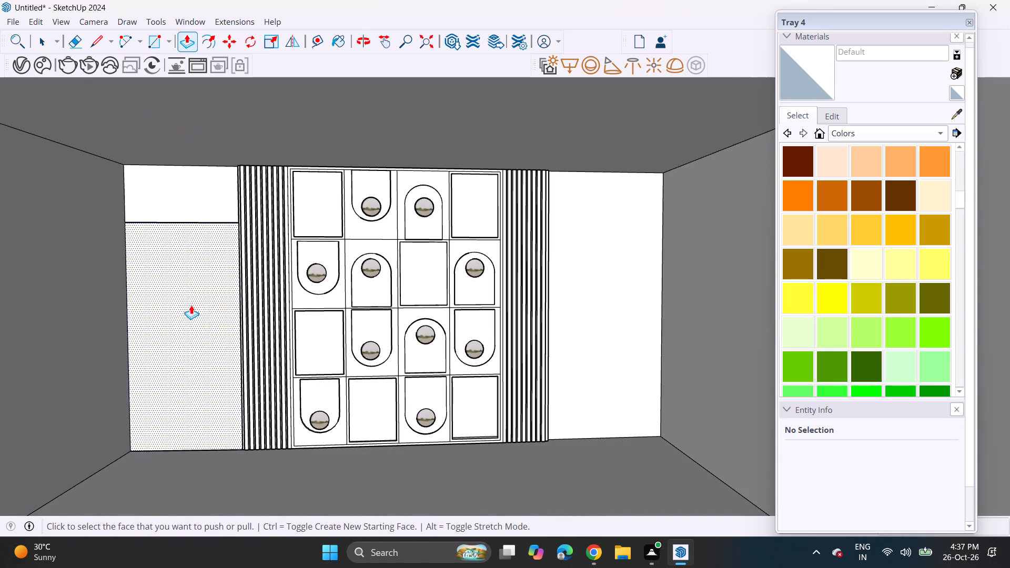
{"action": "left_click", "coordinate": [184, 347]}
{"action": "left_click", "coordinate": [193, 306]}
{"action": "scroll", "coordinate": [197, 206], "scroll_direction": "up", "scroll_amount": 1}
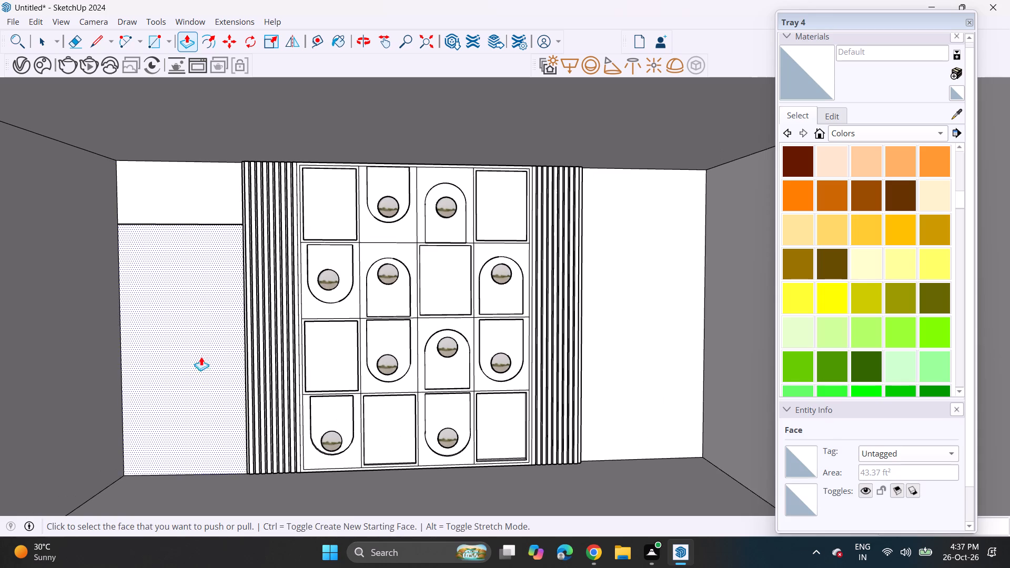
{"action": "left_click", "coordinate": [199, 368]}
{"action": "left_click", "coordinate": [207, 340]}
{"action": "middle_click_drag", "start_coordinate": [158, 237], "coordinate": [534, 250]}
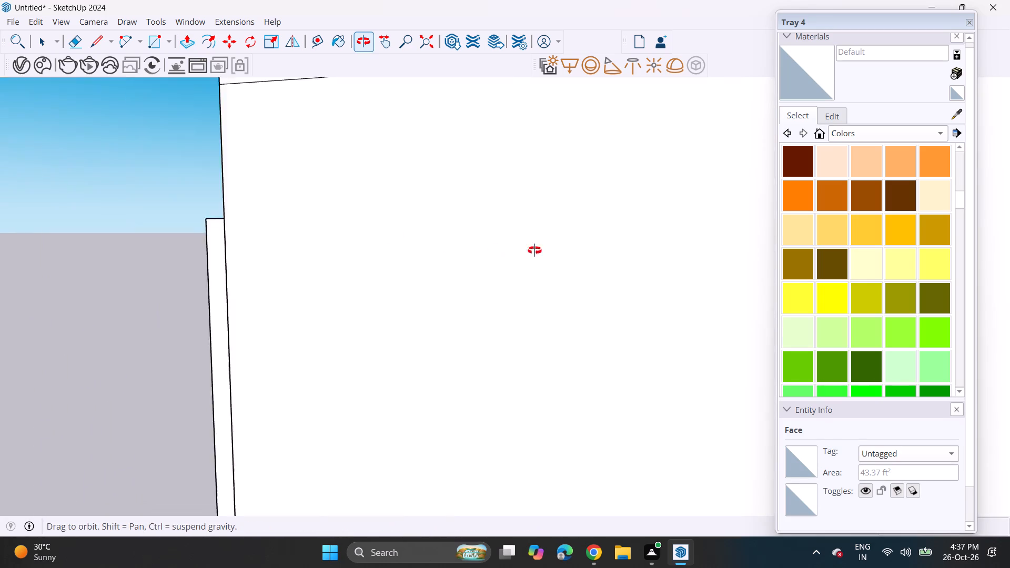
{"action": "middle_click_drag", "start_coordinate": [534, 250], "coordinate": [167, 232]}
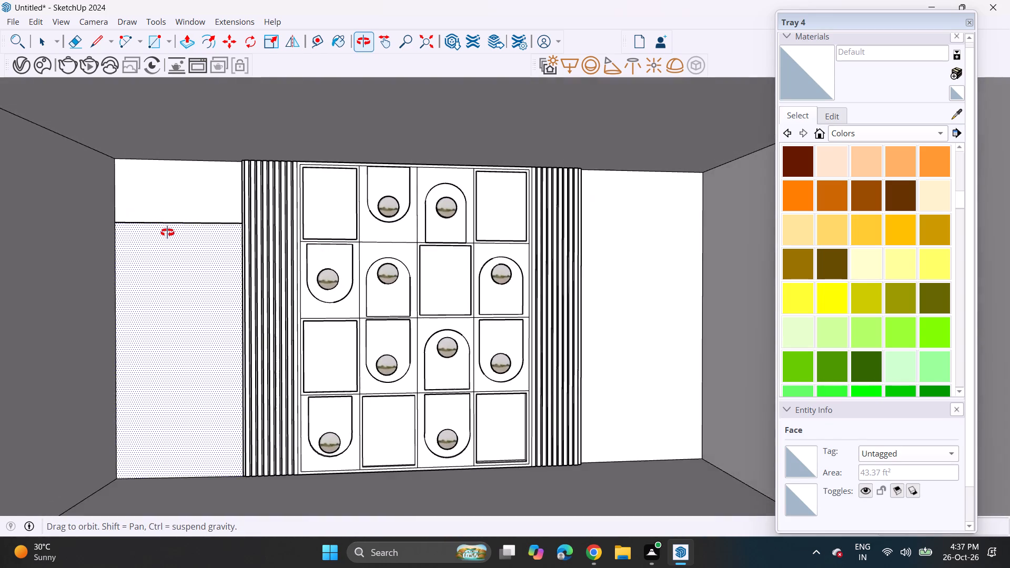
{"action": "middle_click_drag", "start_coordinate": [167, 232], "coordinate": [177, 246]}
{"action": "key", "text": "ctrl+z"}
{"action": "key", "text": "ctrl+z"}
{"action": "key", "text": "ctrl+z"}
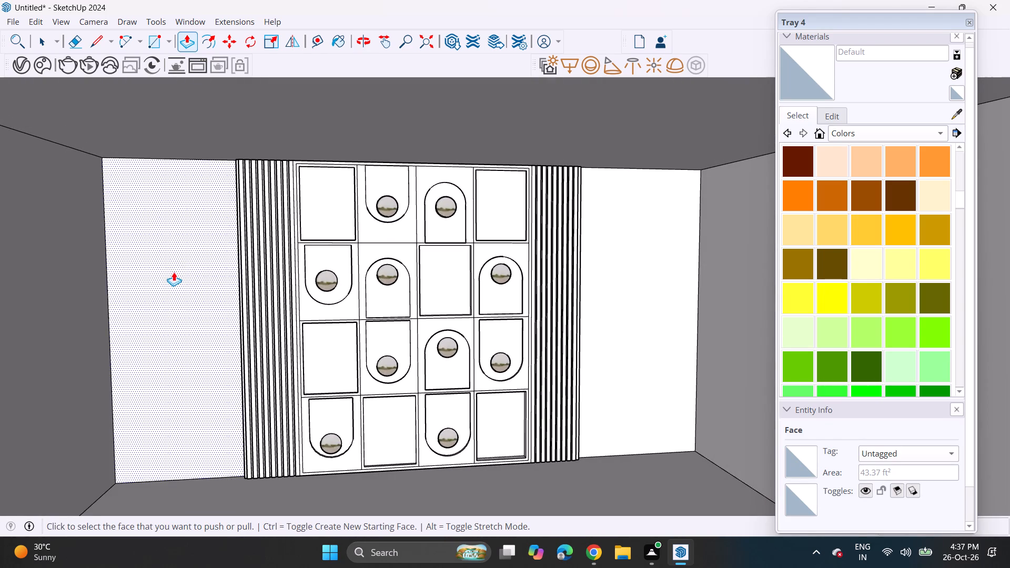
Draw a rectangle of about 43 sq ft on the back wall, from the left fluted strip's lower outer corner to the left side wall.
{"action": "middle_click_drag", "start_coordinate": [176, 272], "coordinate": [189, 277]}
{"action": "left_click", "coordinate": [146, 38]}
{"action": "middle_click_drag", "start_coordinate": [165, 228], "coordinate": [168, 106], "text": "shift"}
{"action": "scroll", "coordinate": [167, 227], "scroll_direction": "up", "scroll_amount": 1, "text": "shift"}
{"action": "middle_click_drag", "start_coordinate": [189, 187], "coordinate": [206, 194]}
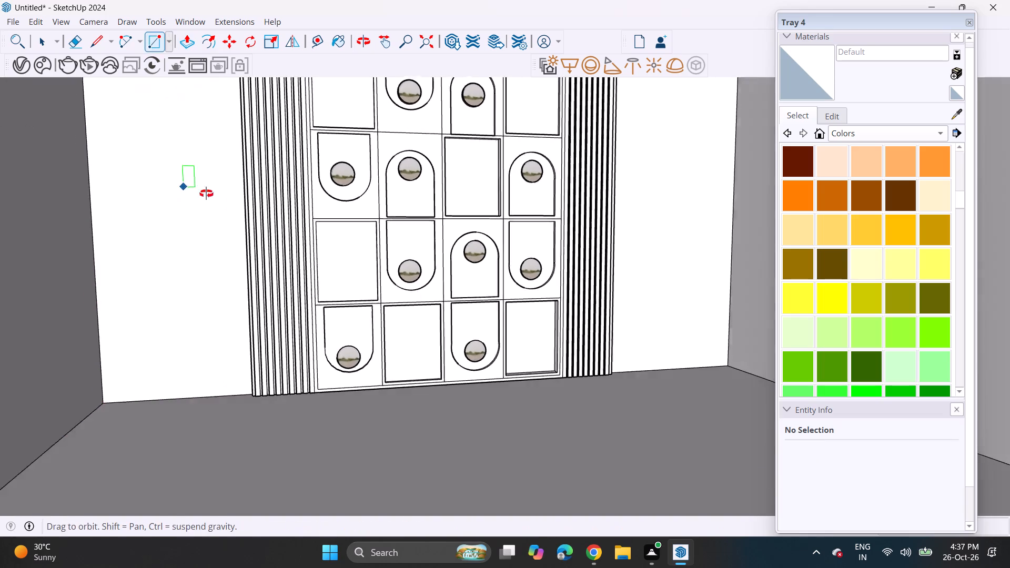
{"action": "middle_click_drag", "start_coordinate": [206, 194], "coordinate": [266, 254]}
{"action": "scroll", "coordinate": [207, 404], "scroll_direction": "up", "scroll_amount": 5}
{"action": "scroll", "coordinate": [250, 397], "scroll_direction": "down", "scroll_amount": 3}
{"action": "scroll", "coordinate": [255, 404], "scroll_direction": "up", "scroll_amount": 9}
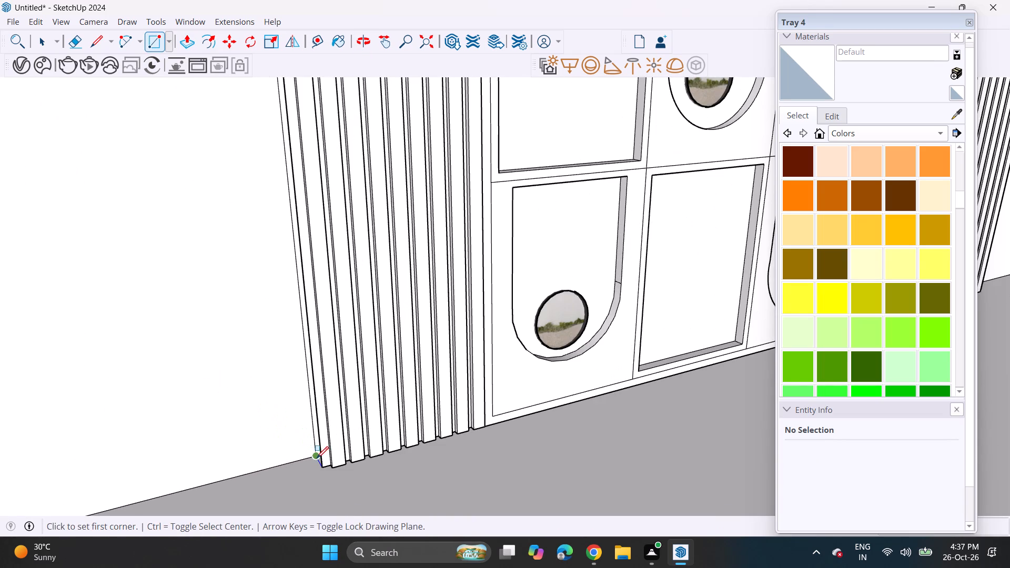
{"action": "left_click", "coordinate": [315, 456]}
{"action": "scroll", "coordinate": [247, 267], "scroll_direction": "down", "scroll_amount": 19}
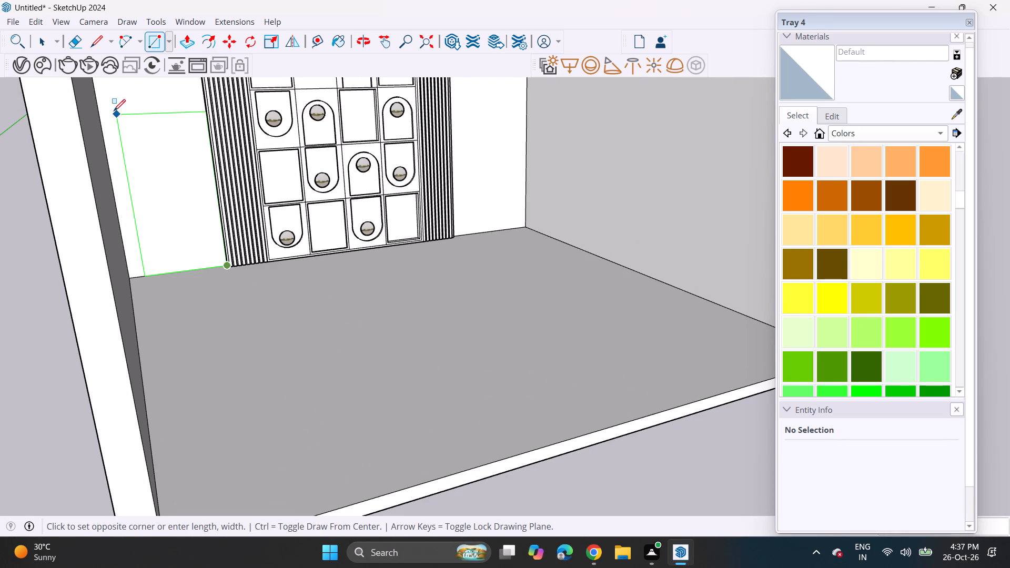
{"action": "middle_click_drag", "start_coordinate": [101, 116], "coordinate": [85, 137], "text": "shift"}
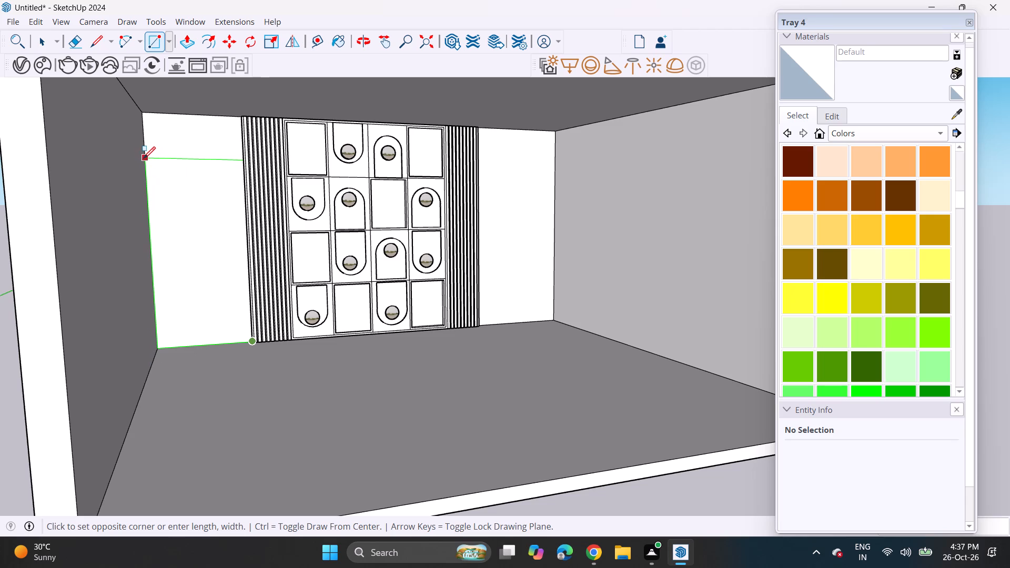
{"action": "left_click", "coordinate": [148, 161]}
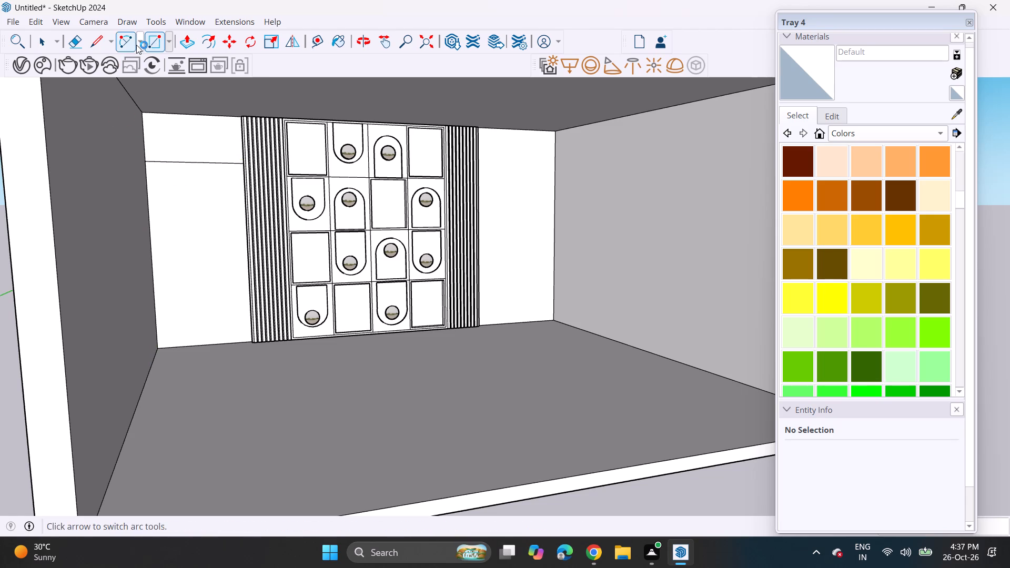
Push/pull the rectangle left of the niche wall back through the wall's thickness to cut a full opening.
{"action": "left_click", "coordinate": [186, 47]}
{"action": "left_click", "coordinate": [200, 231]}
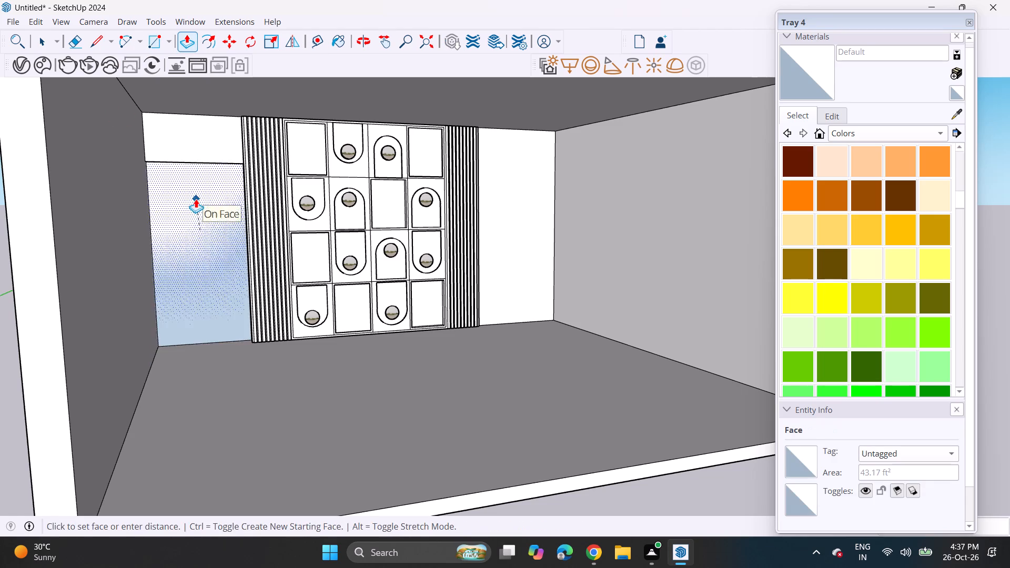
{"action": "left_click_drag", "start_coordinate": [195, 199], "coordinate": [190, 197]}
{"action": "middle_click_drag", "start_coordinate": [187, 230], "coordinate": [167, 230]}
{"action": "scroll", "coordinate": [164, 226], "scroll_direction": "down", "scroll_amount": 4}
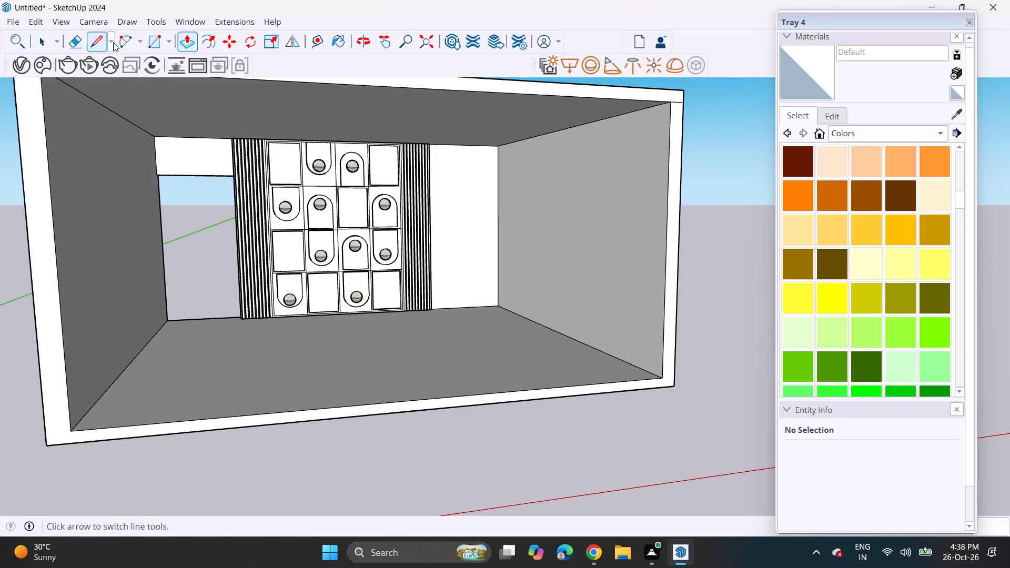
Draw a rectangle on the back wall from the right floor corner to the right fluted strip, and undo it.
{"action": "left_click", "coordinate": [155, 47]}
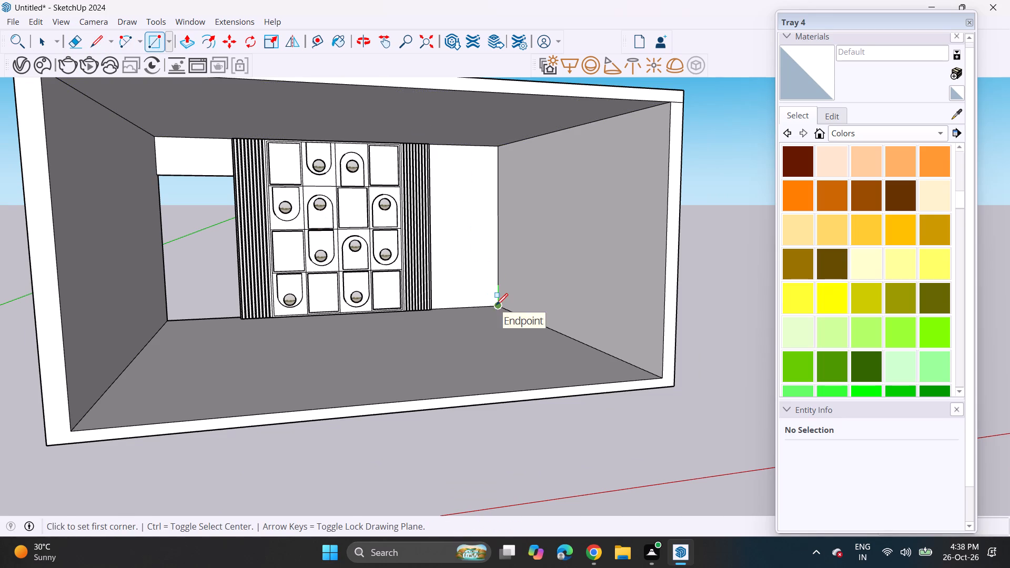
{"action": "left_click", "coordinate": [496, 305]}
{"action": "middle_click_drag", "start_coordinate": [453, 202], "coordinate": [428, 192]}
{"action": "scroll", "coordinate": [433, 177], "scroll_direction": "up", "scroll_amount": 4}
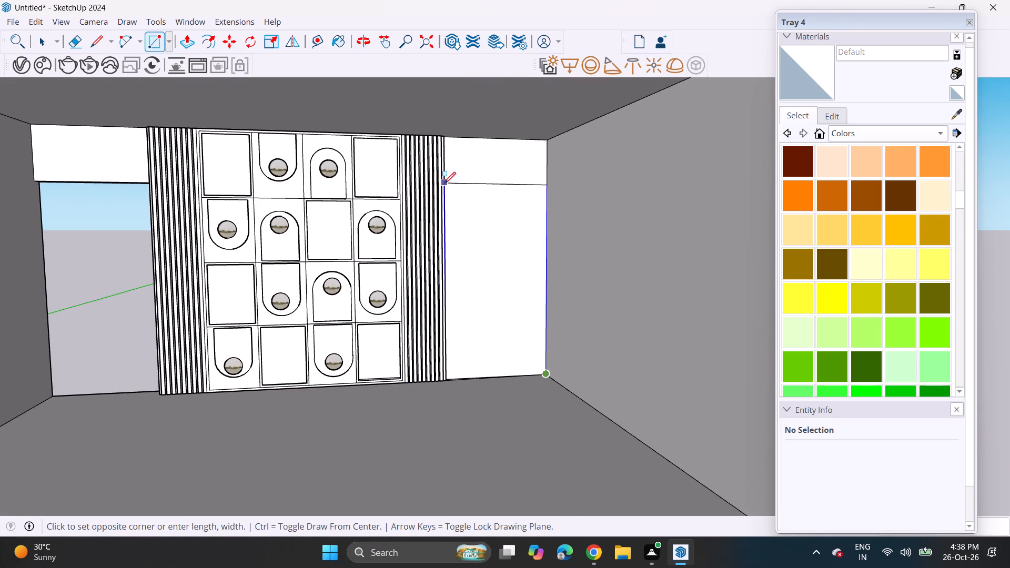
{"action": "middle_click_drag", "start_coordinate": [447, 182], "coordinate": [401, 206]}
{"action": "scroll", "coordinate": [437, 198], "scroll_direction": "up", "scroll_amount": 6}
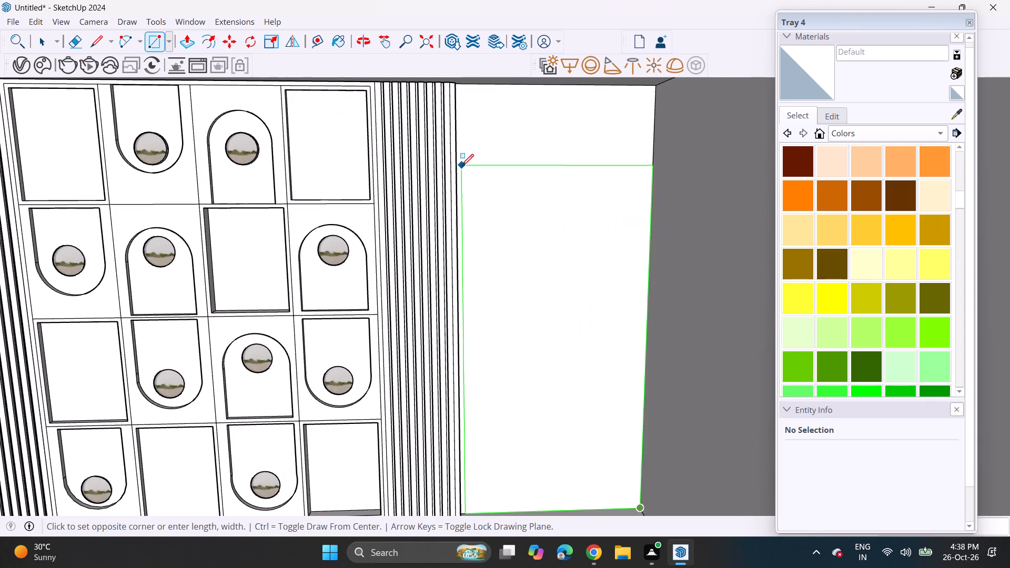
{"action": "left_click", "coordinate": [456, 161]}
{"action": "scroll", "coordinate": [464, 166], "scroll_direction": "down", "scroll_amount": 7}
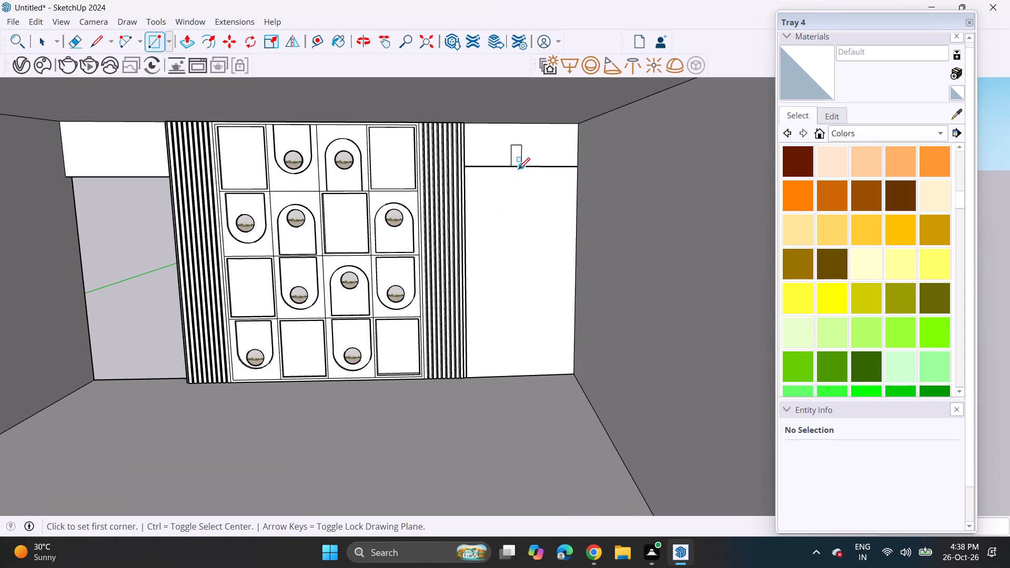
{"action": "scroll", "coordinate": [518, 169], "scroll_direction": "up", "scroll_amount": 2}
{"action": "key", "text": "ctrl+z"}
Draw a rectangle on the back wall from the right fluted strip's lower outer corner to the right side wall, level with the left opening's top.
{"action": "middle_click_drag", "start_coordinate": [522, 285], "coordinate": [478, 324]}
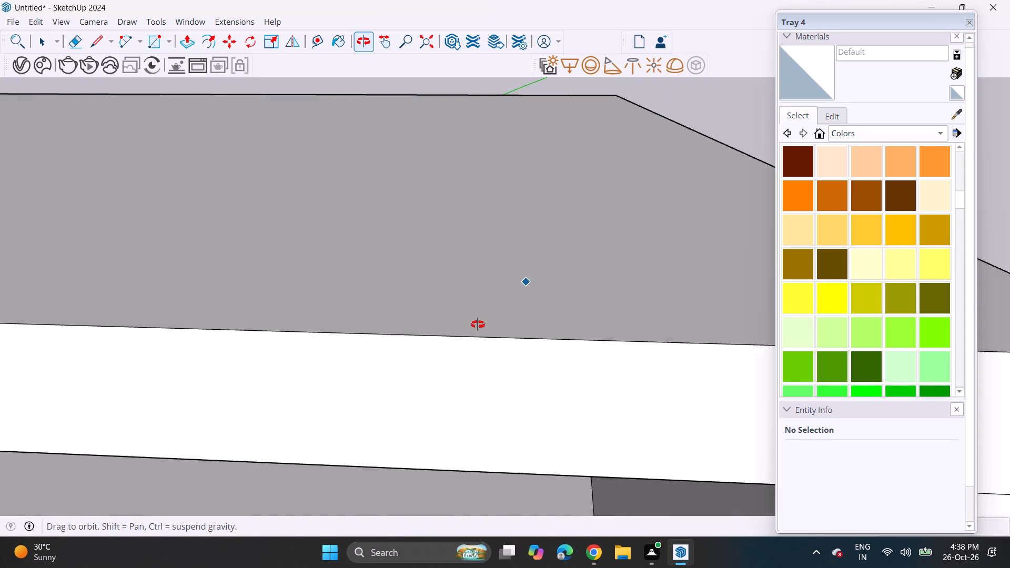
{"action": "middle_click_drag", "start_coordinate": [478, 324], "coordinate": [469, 330]}
{"action": "middle_click_drag", "start_coordinate": [491, 378], "coordinate": [458, 219]}
{"action": "middle_click_drag", "start_coordinate": [480, 372], "coordinate": [469, 247], "text": "shift"}
{"action": "scroll", "coordinate": [477, 358], "scroll_direction": "up", "scroll_amount": 1, "text": "shift"}
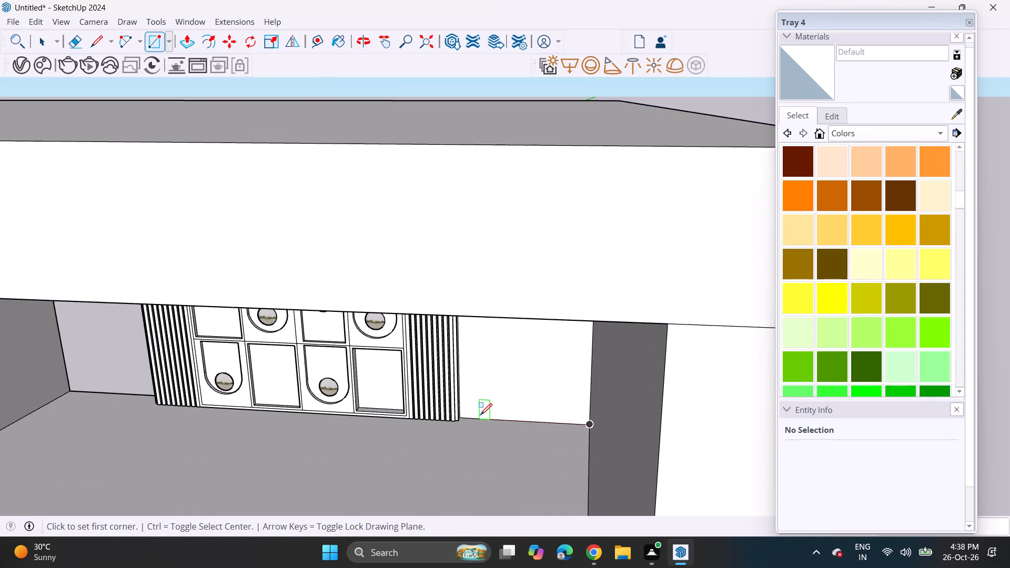
{"action": "scroll", "coordinate": [480, 415], "scroll_direction": "up", "scroll_amount": 9}
{"action": "left_click", "coordinate": [442, 422]}
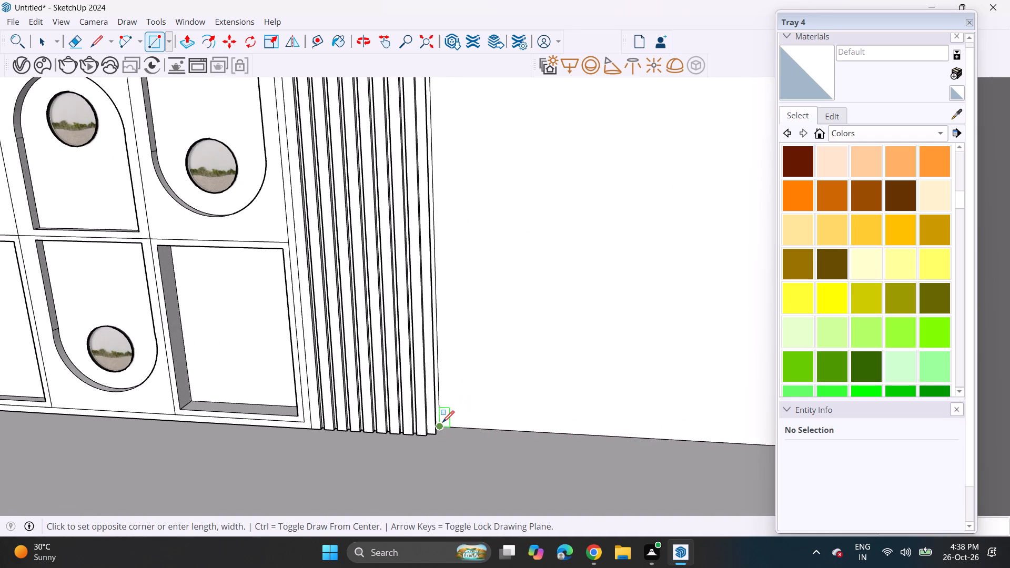
{"action": "scroll", "coordinate": [458, 300], "scroll_direction": "down", "scroll_amount": 9}
{"action": "scroll", "coordinate": [472, 264], "scroll_direction": "up", "scroll_amount": 1}
{"action": "scroll", "coordinate": [472, 264], "scroll_direction": "down", "scroll_amount": 7}
{"action": "middle_click_drag", "start_coordinate": [479, 247], "coordinate": [522, 181]}
{"action": "scroll", "coordinate": [526, 184], "scroll_direction": "up", "scroll_amount": 1}
{"action": "middle_click_drag", "start_coordinate": [550, 149], "coordinate": [602, 178]}
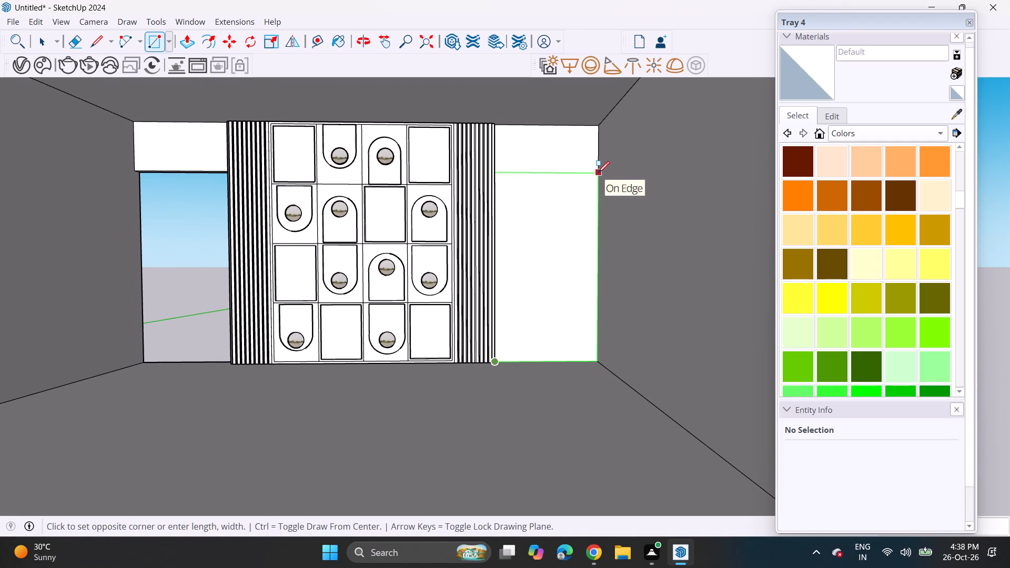
{"action": "left_click", "coordinate": [598, 173]}
Push/pull the rectangle right of the niche wall back through the wall's thickness to cut a matching opening.
{"action": "left_click", "coordinate": [190, 43]}
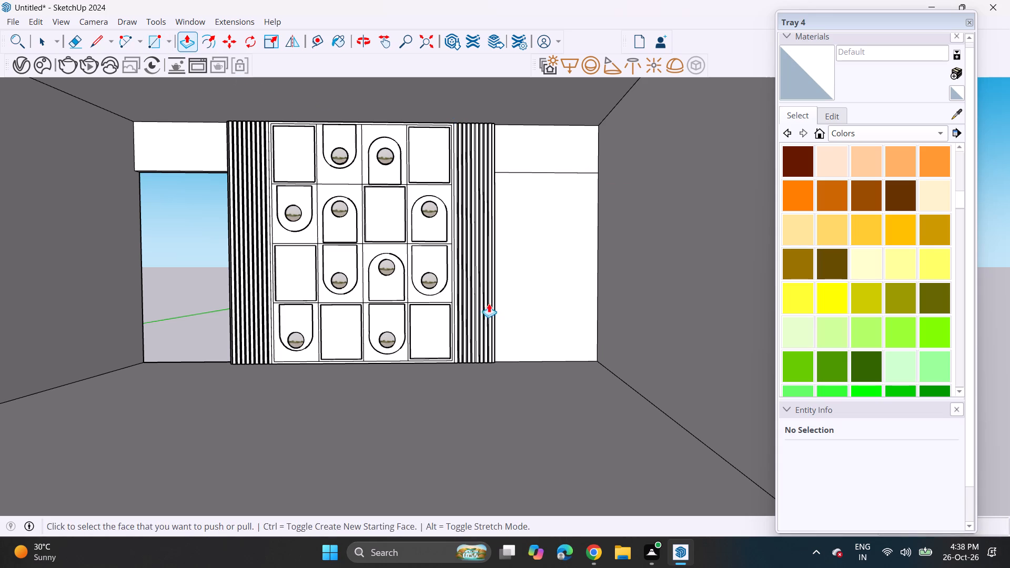
{"action": "left_click", "coordinate": [520, 331]}
{"action": "left_click", "coordinate": [511, 292]}
{"action": "scroll", "coordinate": [530, 262], "scroll_direction": "down", "scroll_amount": 1}
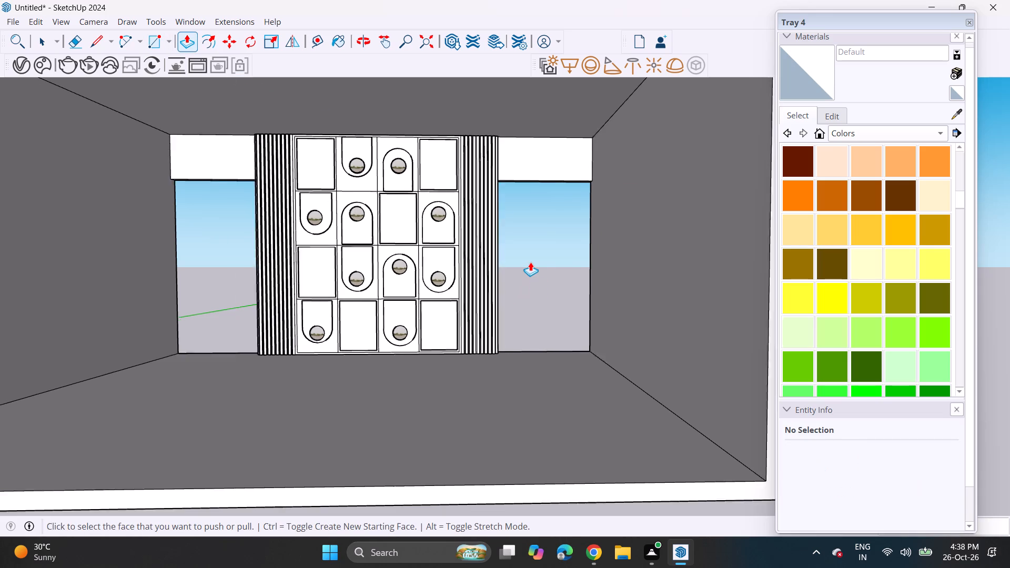
Push/pull the top face of the ceiling slab upward to thicken it.
{"action": "scroll", "coordinate": [530, 262], "scroll_direction": "down", "scroll_amount": 1}
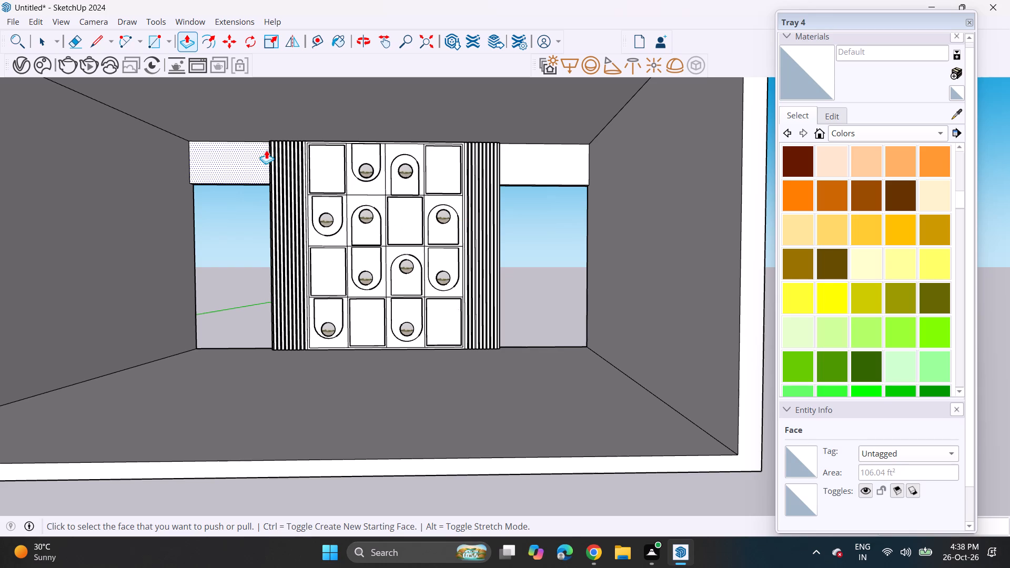
{"action": "middle_click_drag", "start_coordinate": [269, 150], "coordinate": [320, 240]}
{"action": "scroll", "coordinate": [314, 231], "scroll_direction": "down", "scroll_amount": 4}
{"action": "middle_click_drag", "start_coordinate": [331, 181], "coordinate": [341, 238]}
{"action": "left_click", "coordinate": [338, 246]}
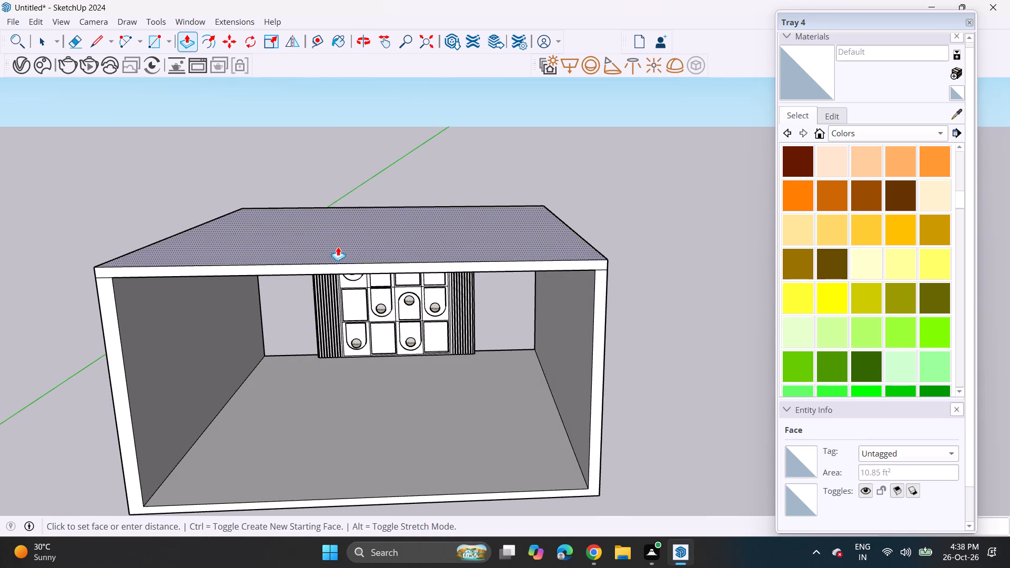
{"action": "left_click", "coordinate": [330, 205]}
Push/pull the ceiling's underside upward inside the room to raise the interior ceiling height.
{"action": "scroll", "coordinate": [353, 288], "scroll_direction": "up", "scroll_amount": 1}
{"action": "middle_click_drag", "start_coordinate": [353, 283], "coordinate": [351, 196]}
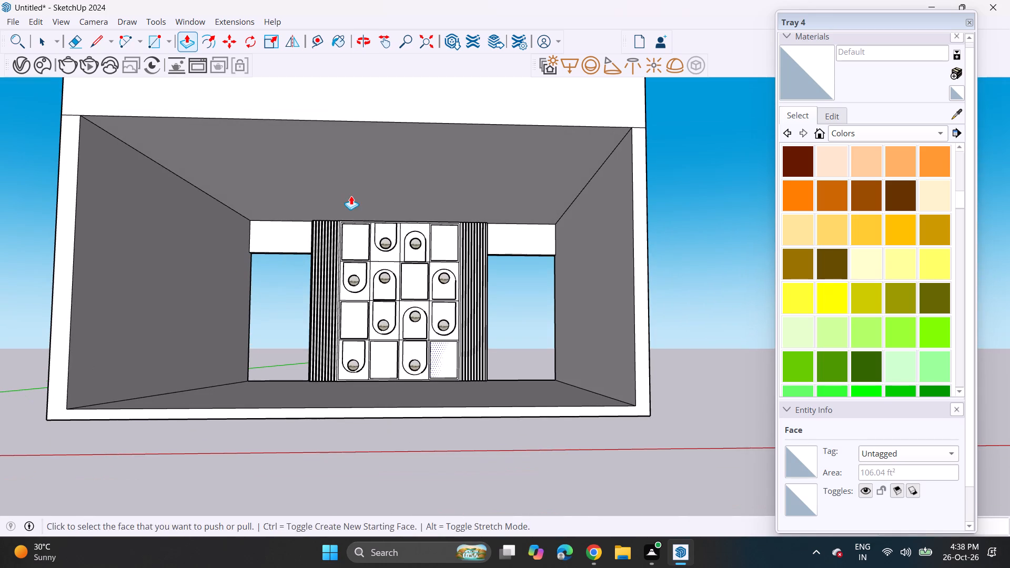
{"action": "left_click", "coordinate": [351, 196]}
{"action": "left_click", "coordinate": [355, 185]}
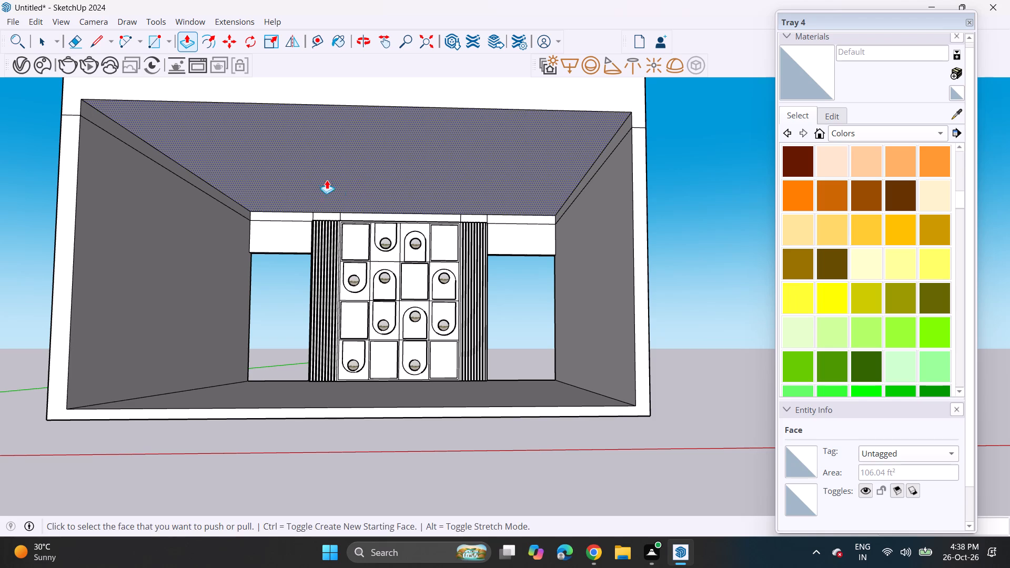
Copy the ceiling's underside face with its edges by its front left corner and place the copy outside, to the right of the room.
{"action": "middle_click_drag", "start_coordinate": [326, 175], "coordinate": [345, 186]}
{"action": "key", "text": "space"}
{"action": "double_click", "coordinate": [319, 170]}
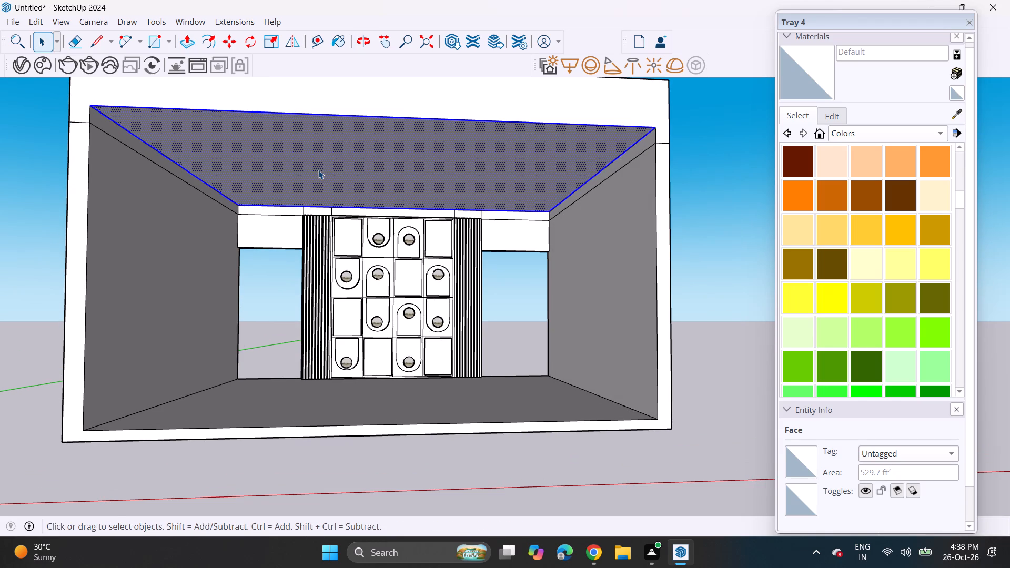
{"action": "key", "text": "m"}
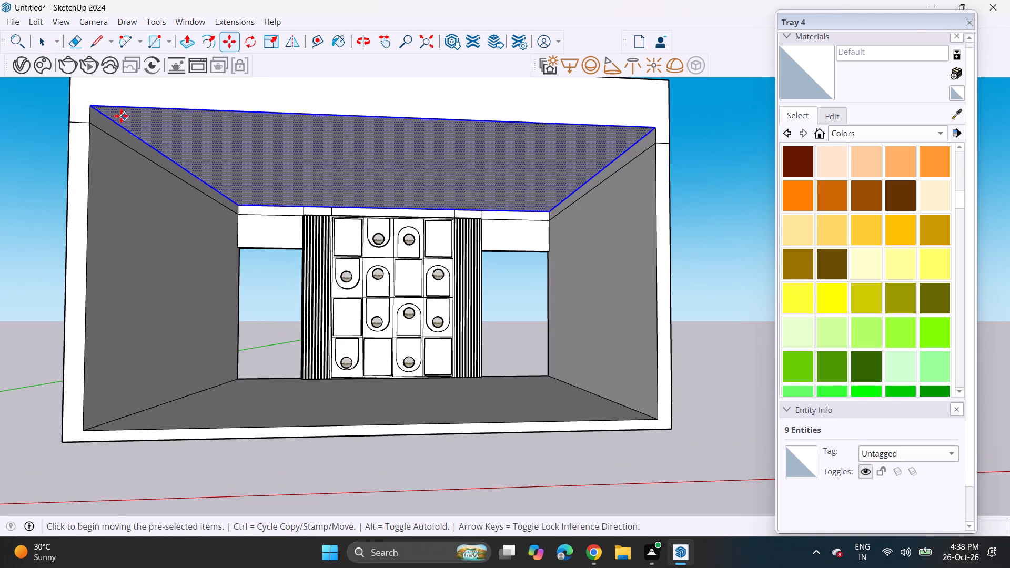
{"action": "left_click", "coordinate": [92, 109]}
{"action": "scroll", "coordinate": [224, 146], "scroll_direction": "down", "scroll_amount": 7}
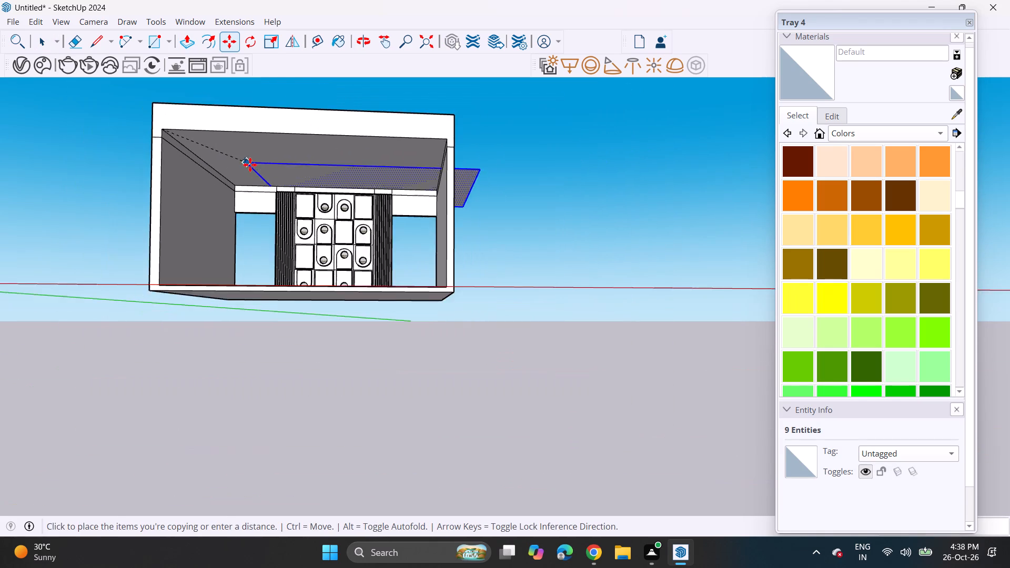
{"action": "middle_click_drag", "start_coordinate": [249, 165], "coordinate": [182, 259], "text": "shift"}
{"action": "left_click", "coordinate": [493, 251]}
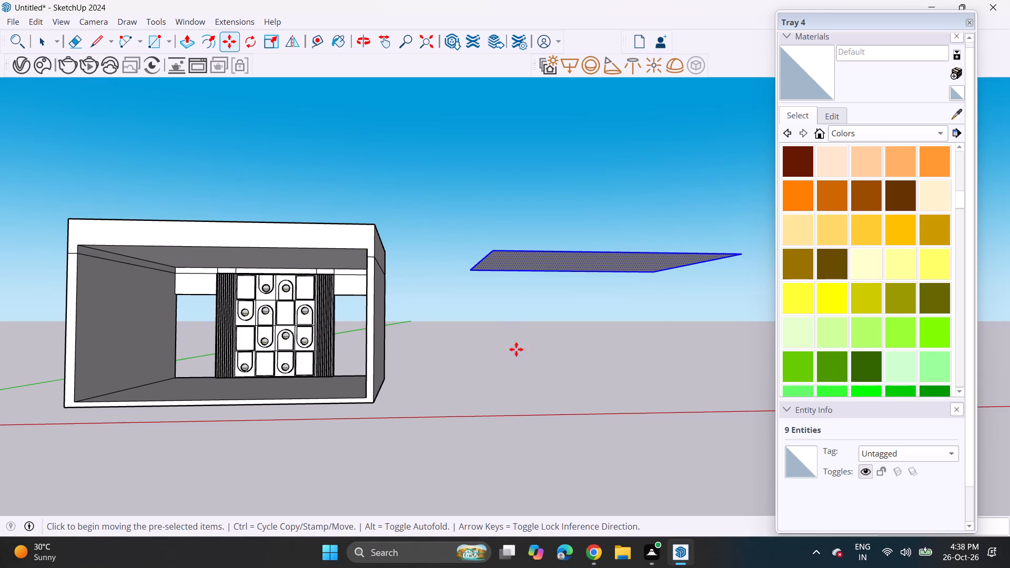
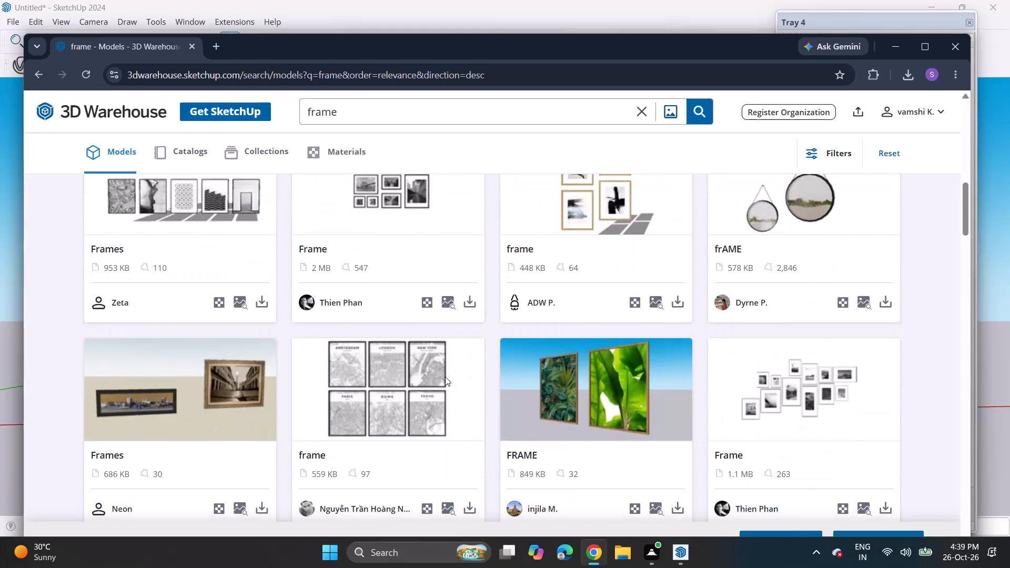
Browse the 3D Warehouse frame models, loading more results, to look for a suitable frame for the dining area.
{"action": "scroll", "coordinate": [445, 377], "scroll_direction": "down", "scroll_amount": 2}
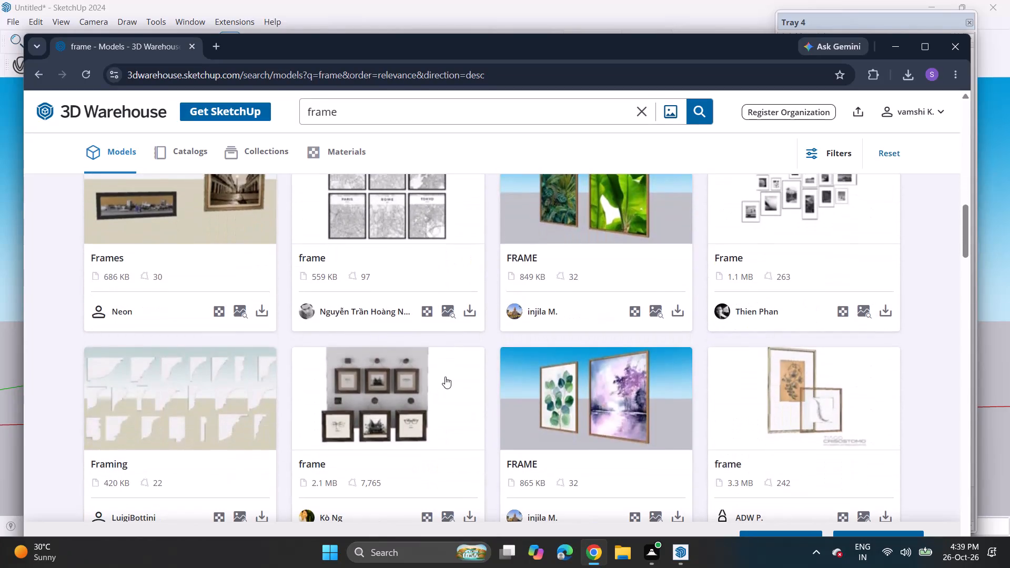
{"action": "scroll", "coordinate": [445, 377], "scroll_direction": "down", "scroll_amount": 6}
{"action": "scroll", "coordinate": [445, 377], "scroll_direction": "up", "scroll_amount": 1}
{"action": "scroll", "coordinate": [445, 377], "scroll_direction": "down", "scroll_amount": 1}
{"action": "scroll", "coordinate": [446, 377], "scroll_direction": "up", "scroll_amount": 1}
{"action": "scroll", "coordinate": [446, 377], "scroll_direction": "down", "scroll_amount": 8}
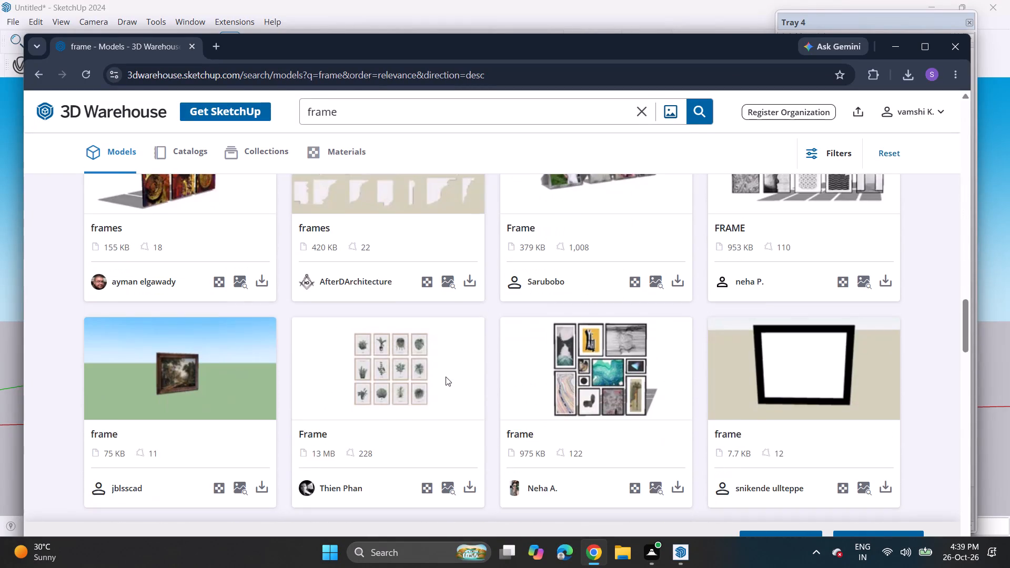
{"action": "scroll", "coordinate": [446, 377], "scroll_direction": "down", "scroll_amount": 1}
{"action": "scroll", "coordinate": [446, 377], "scroll_direction": "up", "scroll_amount": 1}
{"action": "scroll", "coordinate": [446, 377], "scroll_direction": "down", "scroll_amount": 1}
{"action": "scroll", "coordinate": [450, 377], "scroll_direction": "up", "scroll_amount": 2}
{"action": "scroll", "coordinate": [450, 377], "scroll_direction": "down", "scroll_amount": 1}
{"action": "scroll", "coordinate": [450, 377], "scroll_direction": "up", "scroll_amount": 1}
{"action": "scroll", "coordinate": [450, 377], "scroll_direction": "down", "scroll_amount": 6}
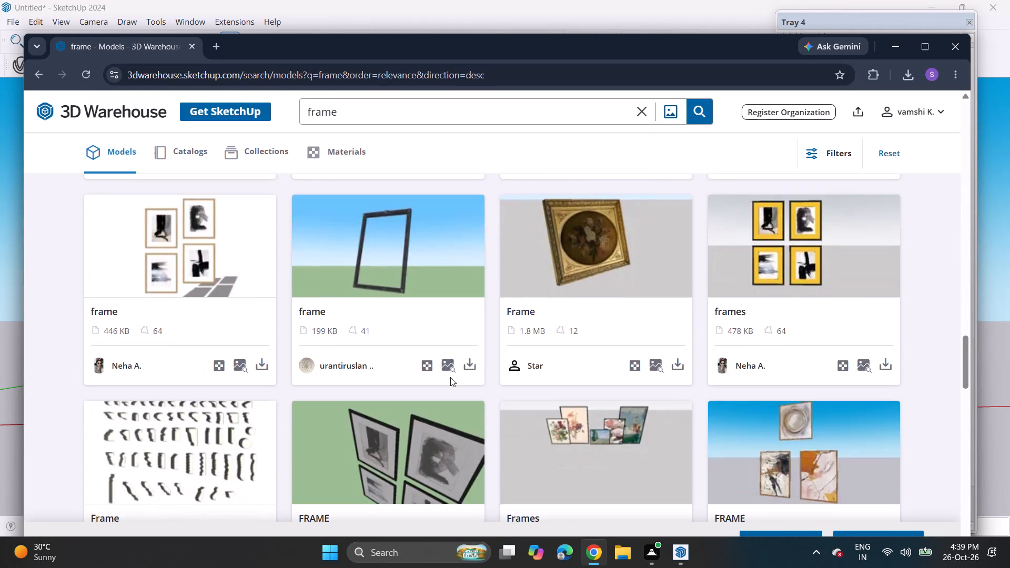
{"action": "scroll", "coordinate": [450, 377], "scroll_direction": "down", "scroll_amount": 11}
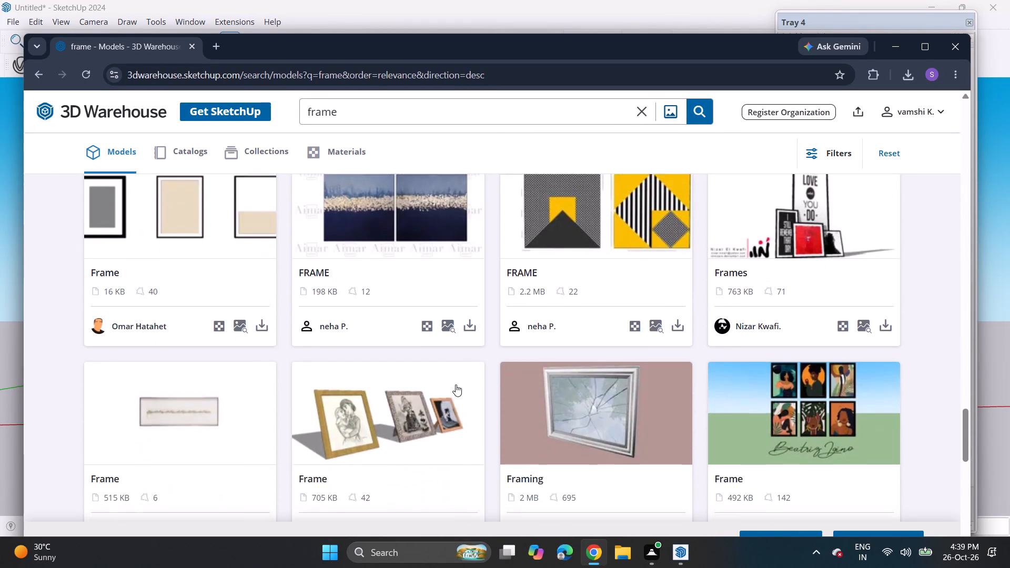
{"action": "scroll", "coordinate": [456, 384], "scroll_direction": "down", "scroll_amount": 7}
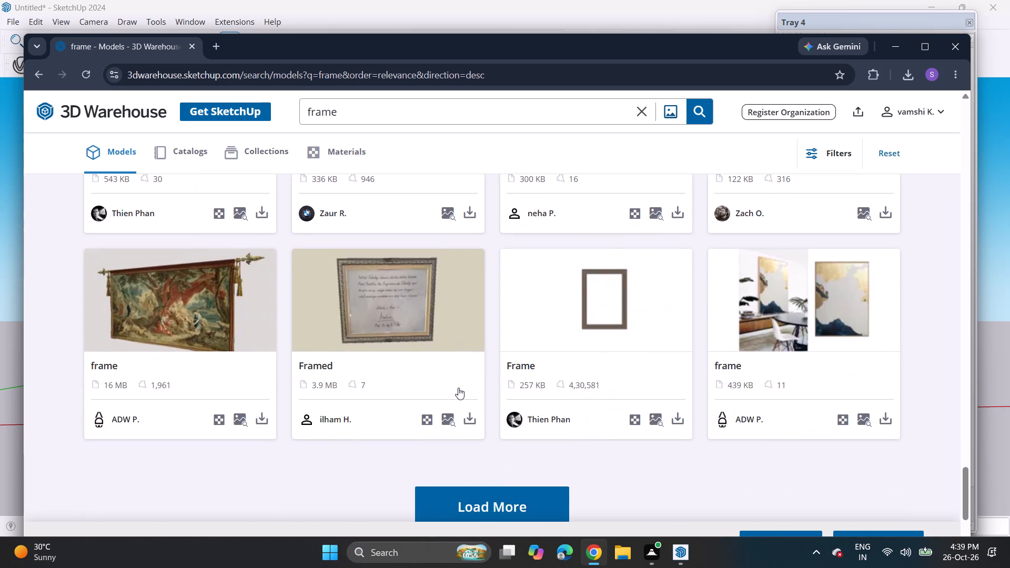
{"action": "scroll", "coordinate": [458, 388], "scroll_direction": "down", "scroll_amount": 3}
{"action": "scroll", "coordinate": [458, 388], "scroll_direction": "up", "scroll_amount": 3}
{"action": "scroll", "coordinate": [462, 398], "scroll_direction": "down", "scroll_amount": 2}
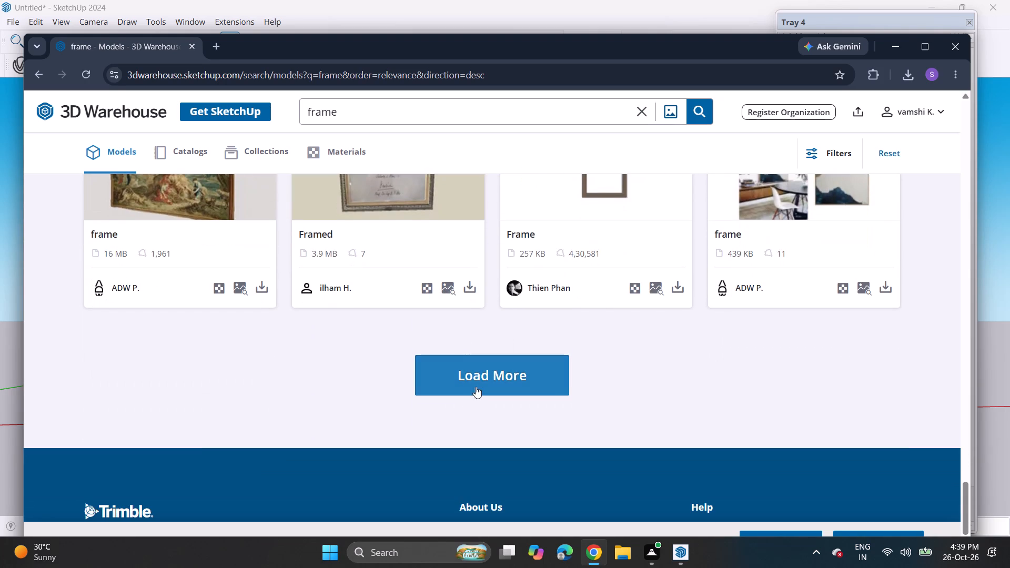
{"action": "left_click", "coordinate": [476, 387]}
{"action": "scroll", "coordinate": [469, 388], "scroll_direction": "up", "scroll_amount": 2}
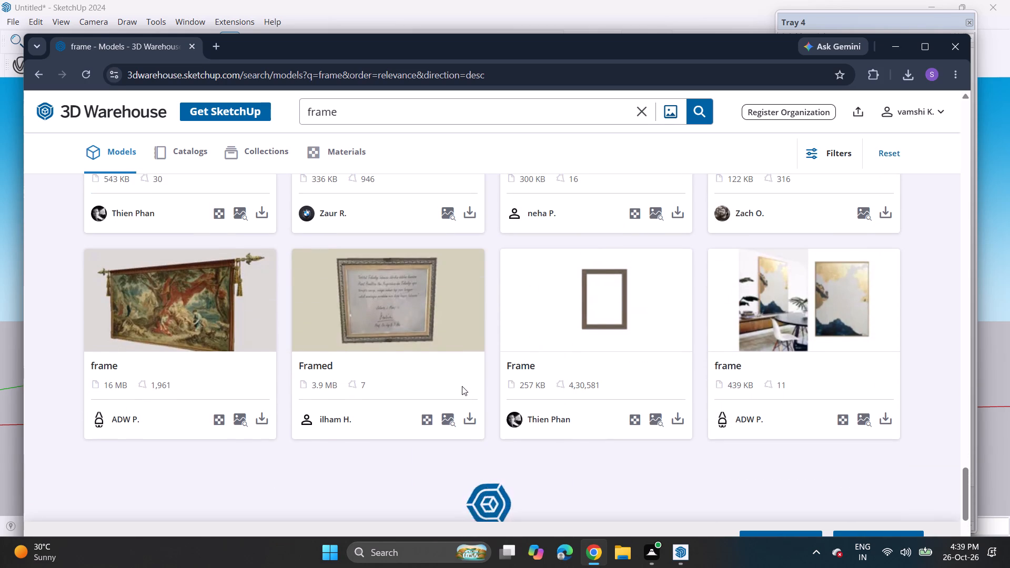
{"action": "scroll", "coordinate": [461, 386], "scroll_direction": "up", "scroll_amount": 8}
{"action": "scroll", "coordinate": [460, 382], "scroll_direction": "down", "scroll_amount": 1}
{"action": "scroll", "coordinate": [460, 382], "scroll_direction": "up", "scroll_amount": 9}
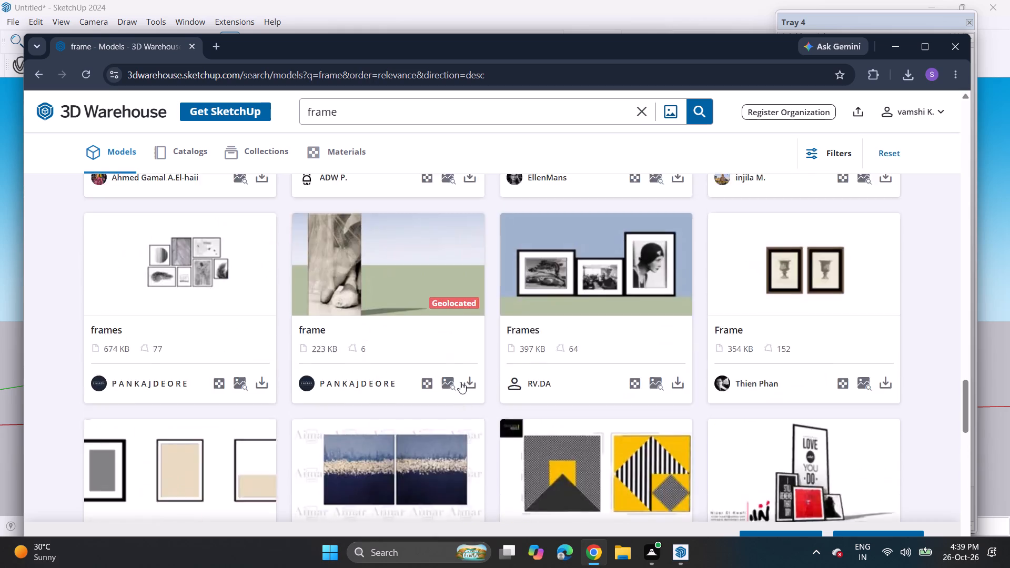
{"action": "scroll", "coordinate": [460, 382], "scroll_direction": "up", "scroll_amount": 20}
{"action": "scroll", "coordinate": [460, 382], "scroll_direction": "up", "scroll_amount": 20}
{"action": "scroll", "coordinate": [460, 382], "scroll_direction": "up", "scroll_amount": 7}
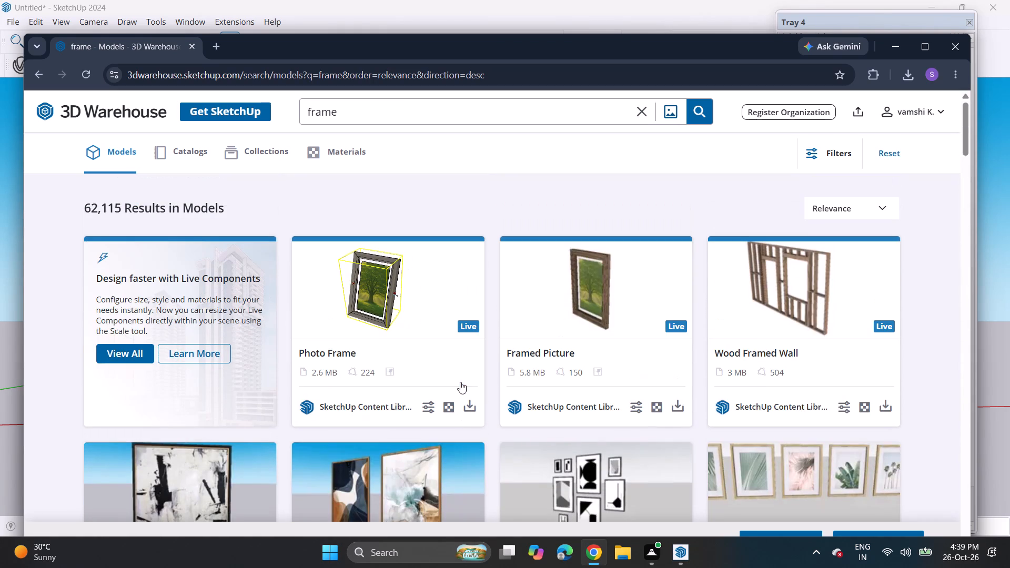
Search 3D Warehouse for "tube ligth" and look over the models offered.
{"action": "left_click", "coordinate": [646, 111]}
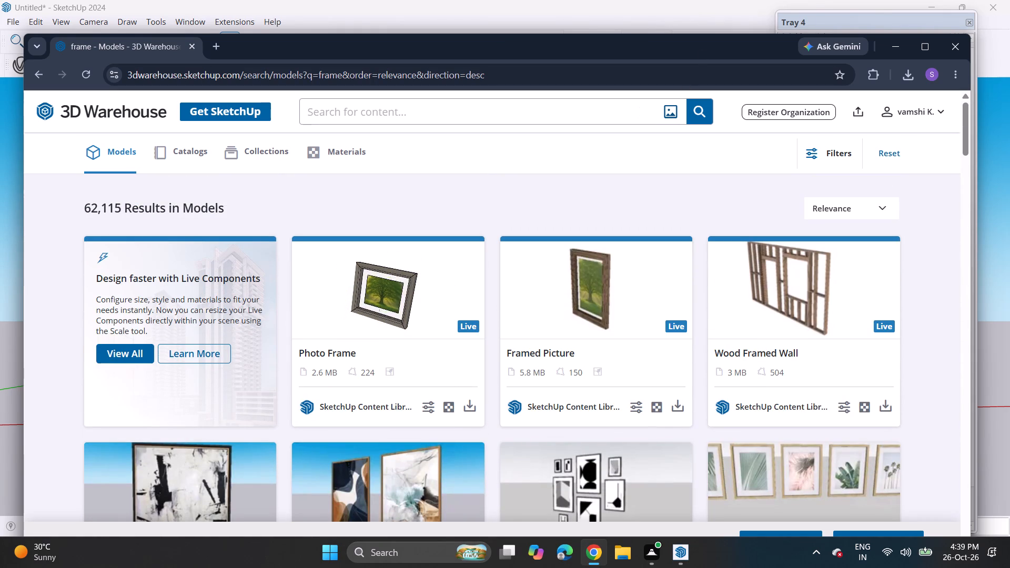
{"action": "type", "text": "tube ligth"}
{"action": "key", "text": "Return"}
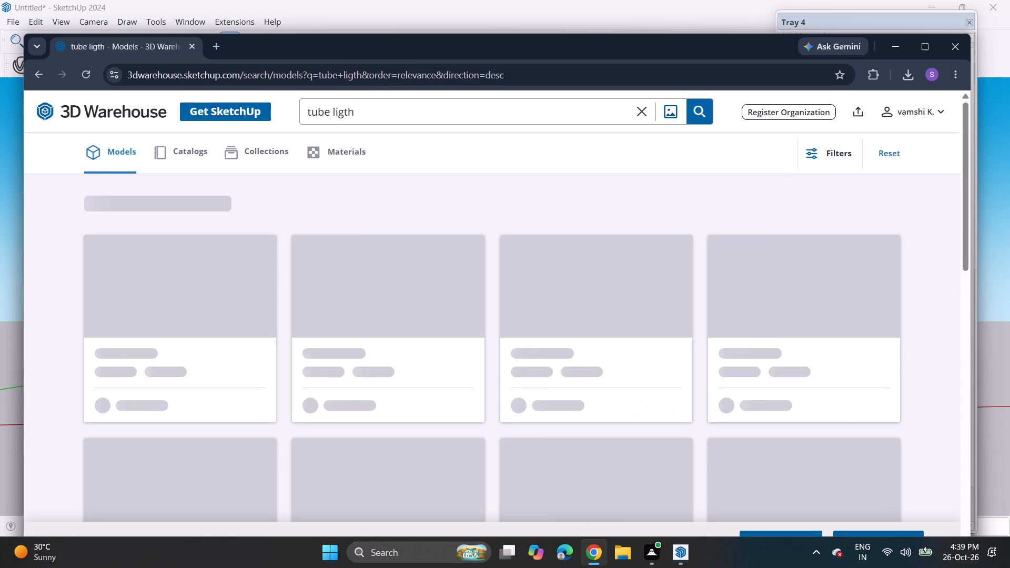
{"action": "scroll", "coordinate": [467, 232], "scroll_direction": "up", "scroll_amount": 1}
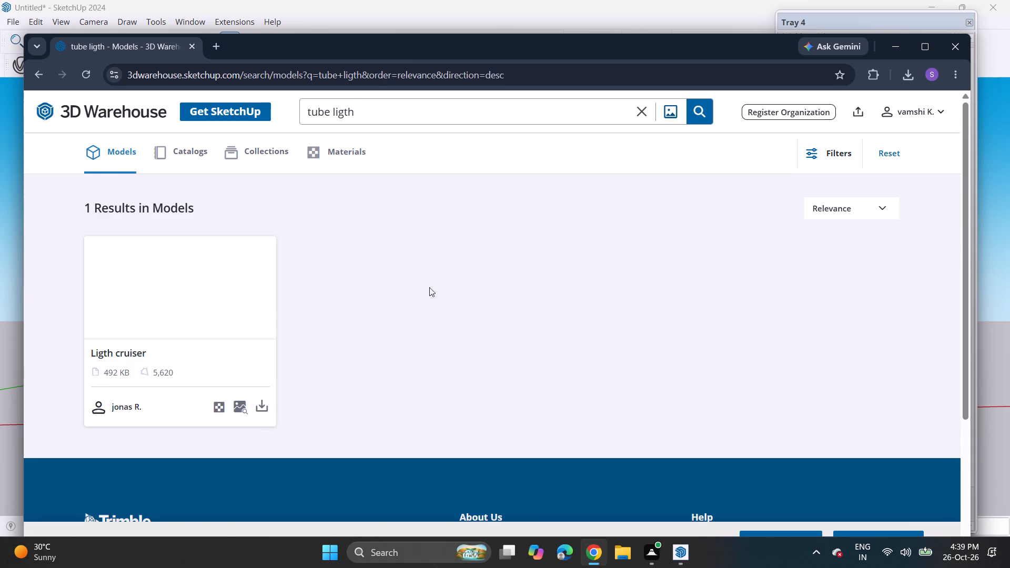
{"action": "scroll", "coordinate": [405, 309], "scroll_direction": "down", "scroll_amount": 2}
{"action": "scroll", "coordinate": [405, 309], "scroll_direction": "up", "scroll_amount": 5}
Search 3D Warehouse for "hunging ligth", then correct the query to "hanging ligth".
{"action": "left_click", "coordinate": [645, 112]}
{"action": "type", "text": "hu"}
{"action": "type", "text": "nging"}
{"action": "key", "text": "space"}
{"action": "type", "text": "ligth"}
{"action": "key", "text": "Return"}
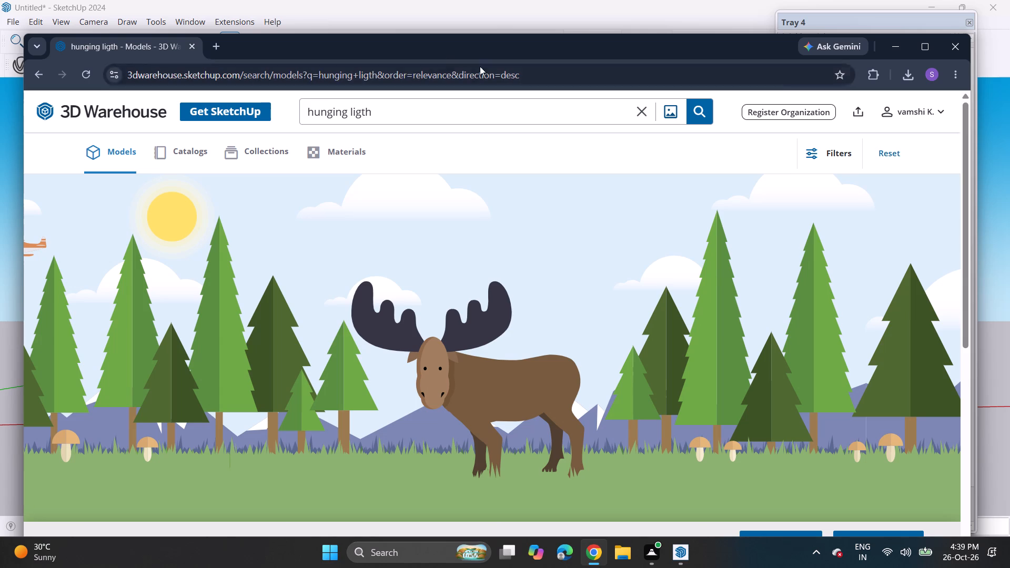
{"action": "left_click", "coordinate": [320, 109]}
{"action": "key", "text": "BackSpace"}
{"action": "key", "text": "a"}
{"action": "key", "text": "Return"}
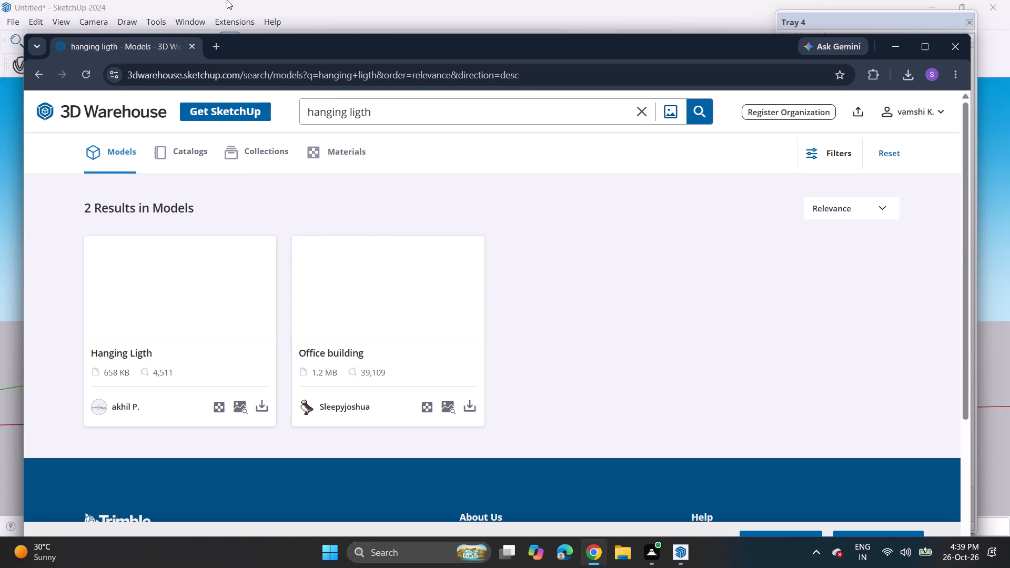
Download the Hanging Ligth model from the 3D Warehouse search results.
{"action": "left_click", "coordinate": [259, 410]}
{"action": "left_click", "coordinate": [278, 433]}
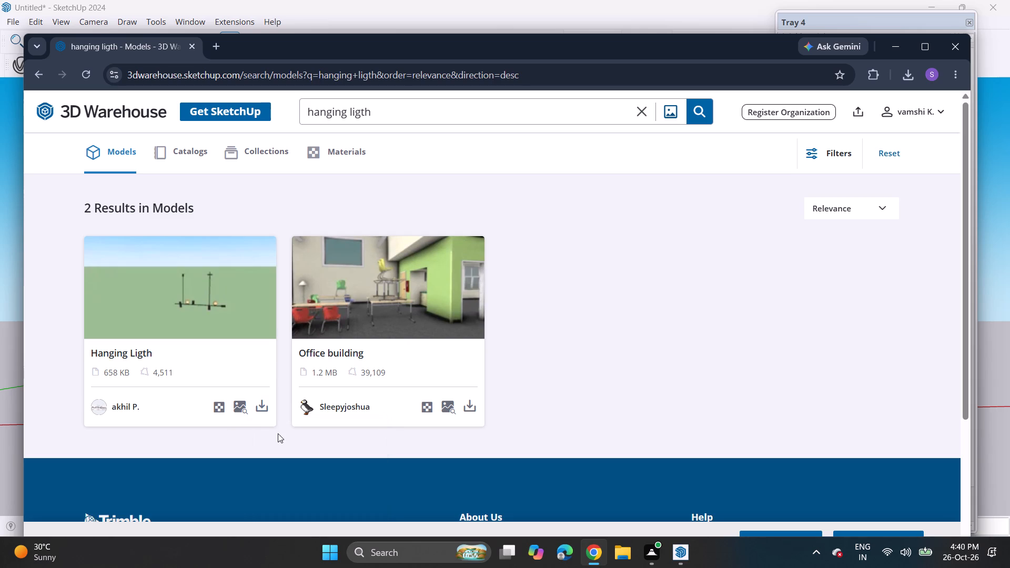
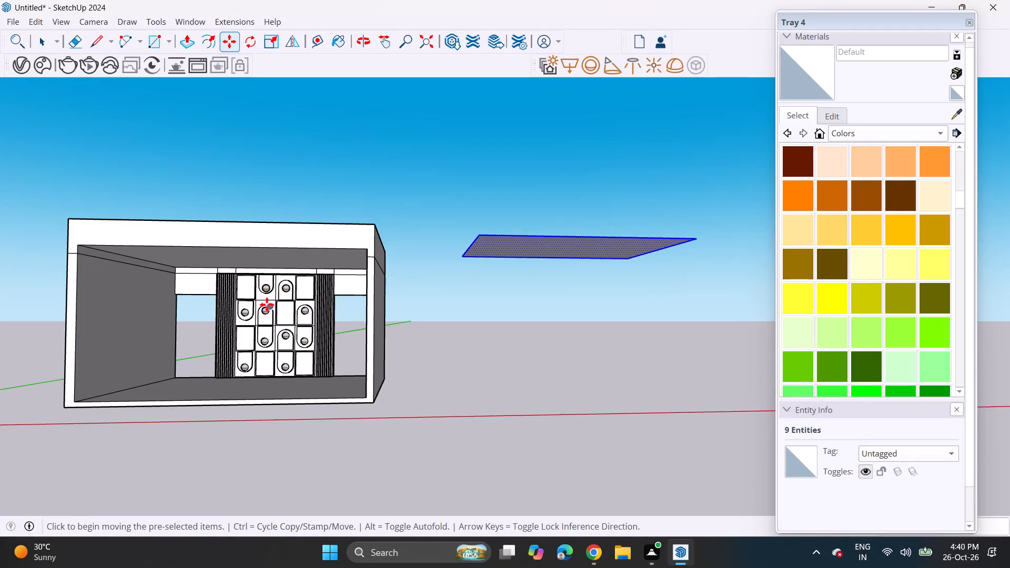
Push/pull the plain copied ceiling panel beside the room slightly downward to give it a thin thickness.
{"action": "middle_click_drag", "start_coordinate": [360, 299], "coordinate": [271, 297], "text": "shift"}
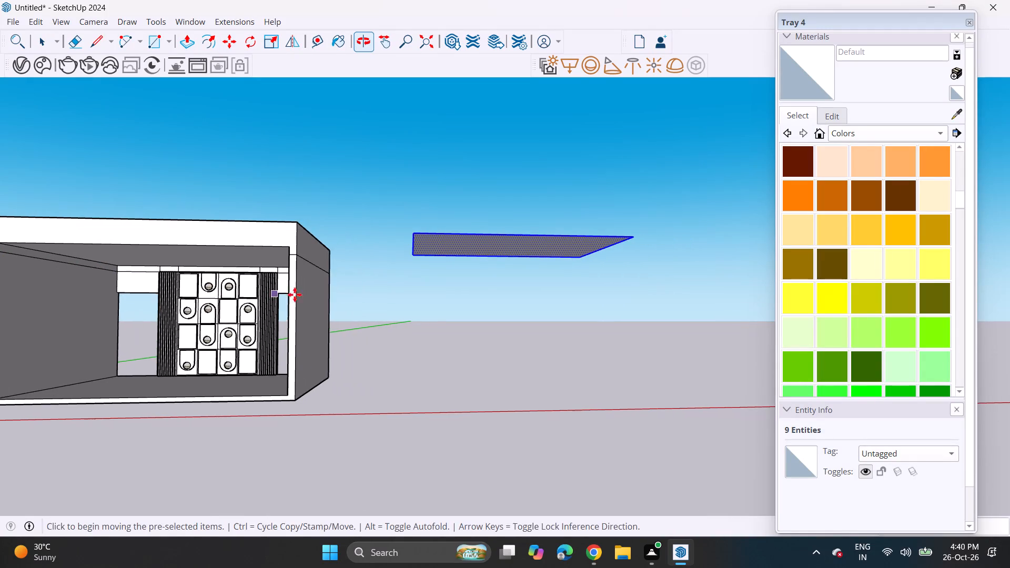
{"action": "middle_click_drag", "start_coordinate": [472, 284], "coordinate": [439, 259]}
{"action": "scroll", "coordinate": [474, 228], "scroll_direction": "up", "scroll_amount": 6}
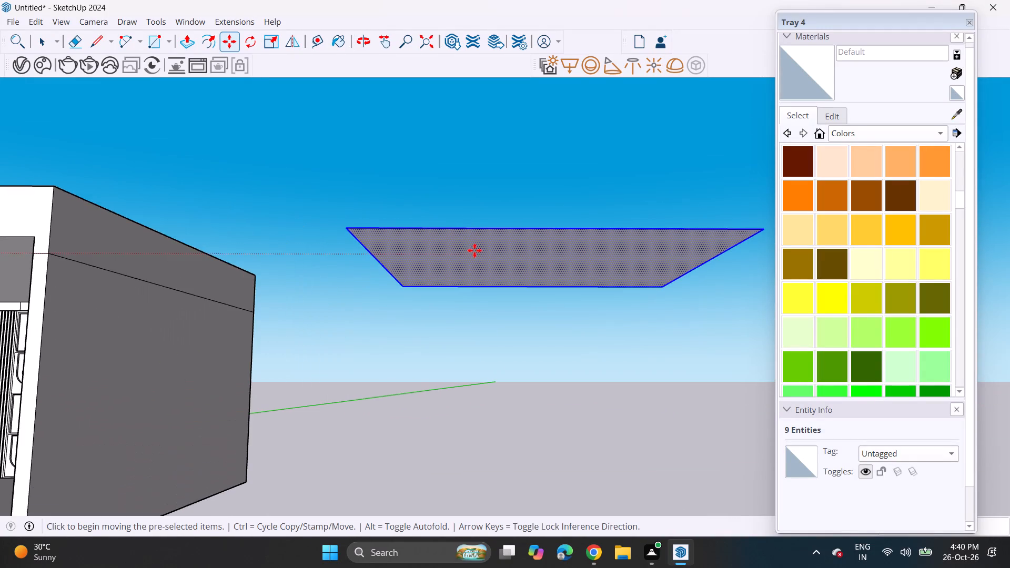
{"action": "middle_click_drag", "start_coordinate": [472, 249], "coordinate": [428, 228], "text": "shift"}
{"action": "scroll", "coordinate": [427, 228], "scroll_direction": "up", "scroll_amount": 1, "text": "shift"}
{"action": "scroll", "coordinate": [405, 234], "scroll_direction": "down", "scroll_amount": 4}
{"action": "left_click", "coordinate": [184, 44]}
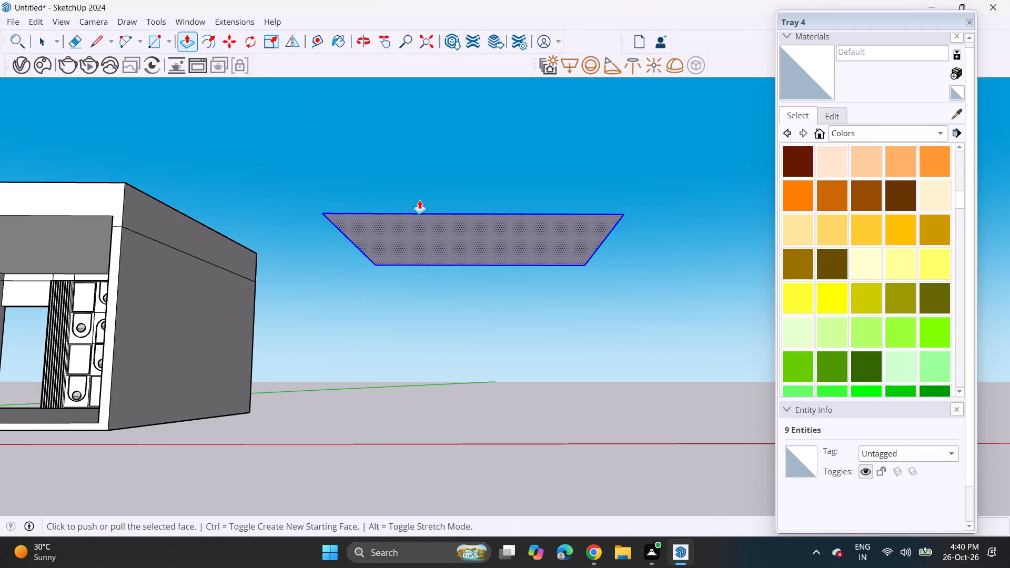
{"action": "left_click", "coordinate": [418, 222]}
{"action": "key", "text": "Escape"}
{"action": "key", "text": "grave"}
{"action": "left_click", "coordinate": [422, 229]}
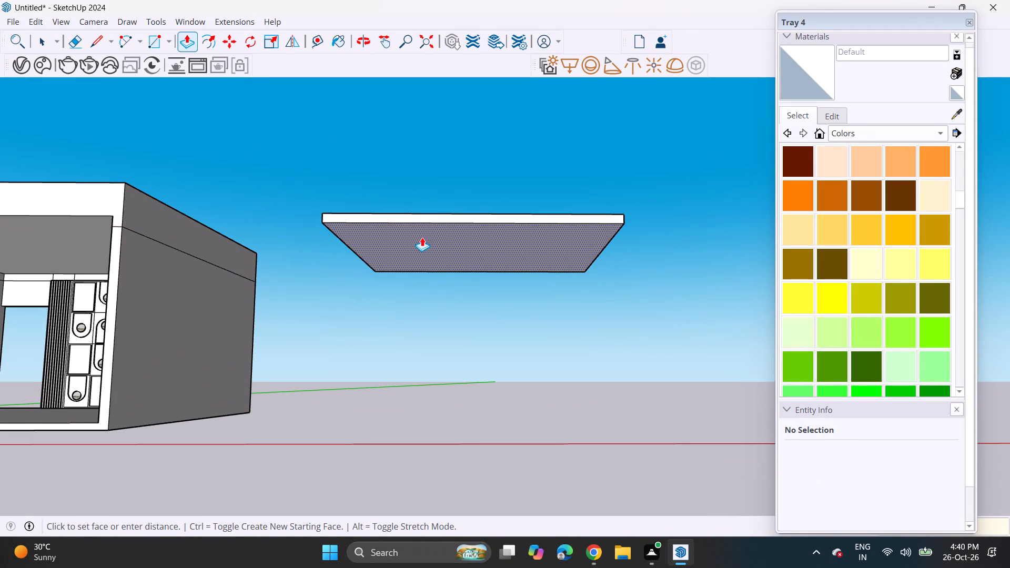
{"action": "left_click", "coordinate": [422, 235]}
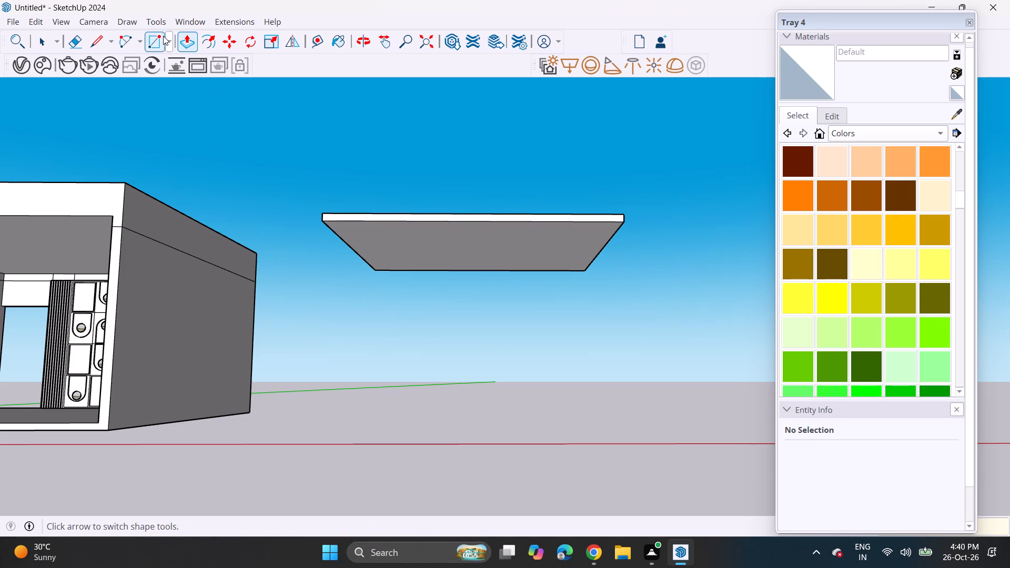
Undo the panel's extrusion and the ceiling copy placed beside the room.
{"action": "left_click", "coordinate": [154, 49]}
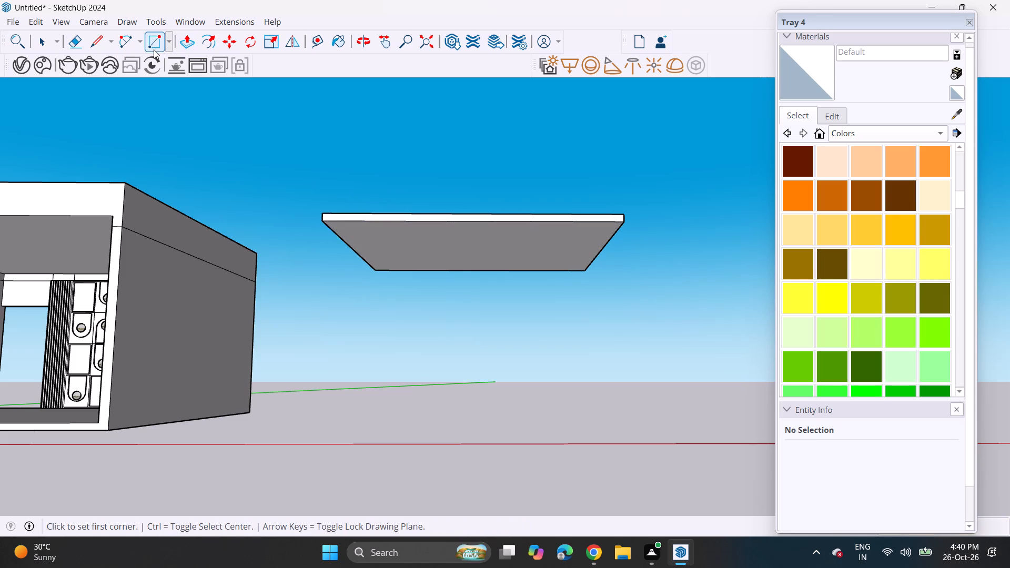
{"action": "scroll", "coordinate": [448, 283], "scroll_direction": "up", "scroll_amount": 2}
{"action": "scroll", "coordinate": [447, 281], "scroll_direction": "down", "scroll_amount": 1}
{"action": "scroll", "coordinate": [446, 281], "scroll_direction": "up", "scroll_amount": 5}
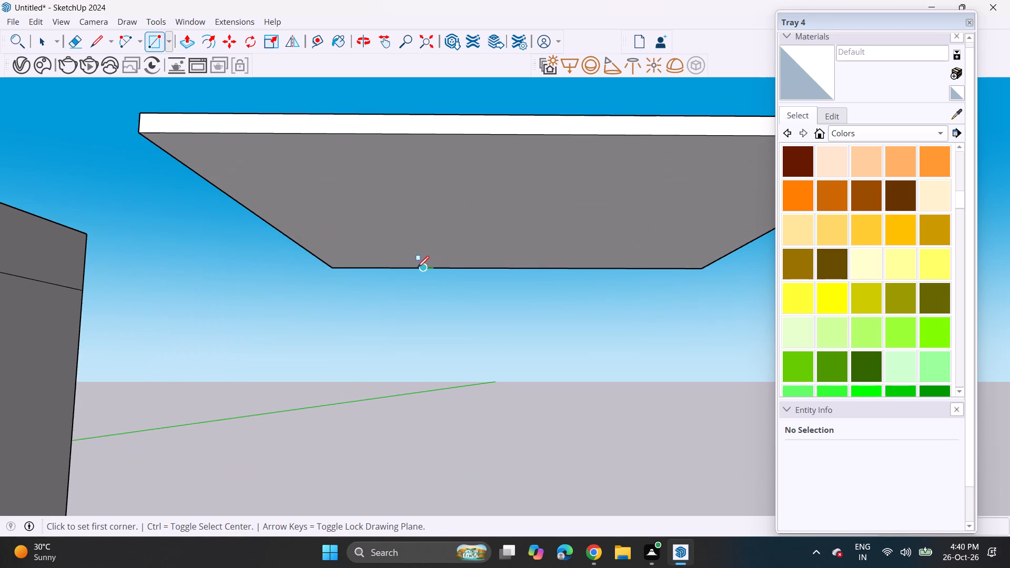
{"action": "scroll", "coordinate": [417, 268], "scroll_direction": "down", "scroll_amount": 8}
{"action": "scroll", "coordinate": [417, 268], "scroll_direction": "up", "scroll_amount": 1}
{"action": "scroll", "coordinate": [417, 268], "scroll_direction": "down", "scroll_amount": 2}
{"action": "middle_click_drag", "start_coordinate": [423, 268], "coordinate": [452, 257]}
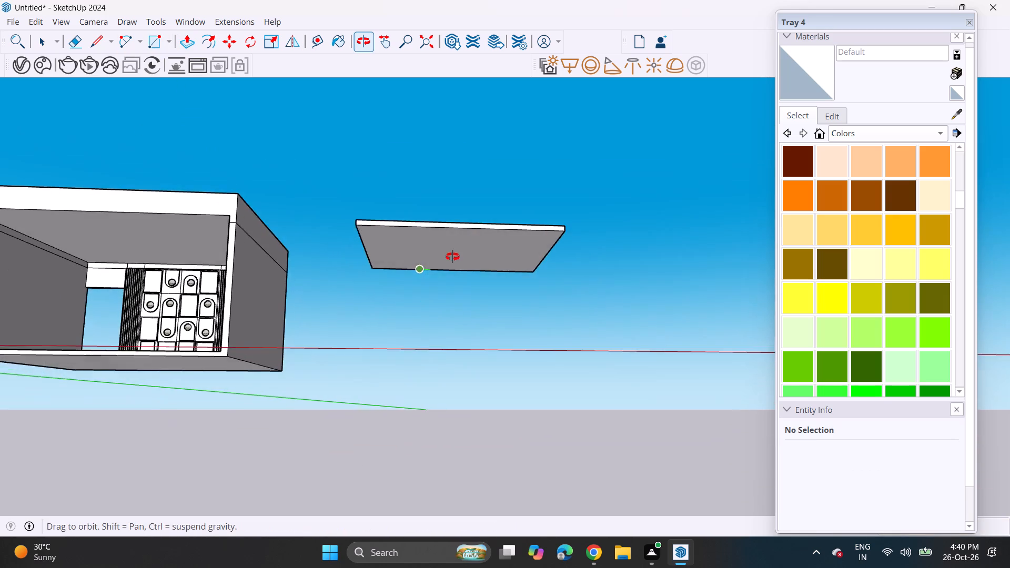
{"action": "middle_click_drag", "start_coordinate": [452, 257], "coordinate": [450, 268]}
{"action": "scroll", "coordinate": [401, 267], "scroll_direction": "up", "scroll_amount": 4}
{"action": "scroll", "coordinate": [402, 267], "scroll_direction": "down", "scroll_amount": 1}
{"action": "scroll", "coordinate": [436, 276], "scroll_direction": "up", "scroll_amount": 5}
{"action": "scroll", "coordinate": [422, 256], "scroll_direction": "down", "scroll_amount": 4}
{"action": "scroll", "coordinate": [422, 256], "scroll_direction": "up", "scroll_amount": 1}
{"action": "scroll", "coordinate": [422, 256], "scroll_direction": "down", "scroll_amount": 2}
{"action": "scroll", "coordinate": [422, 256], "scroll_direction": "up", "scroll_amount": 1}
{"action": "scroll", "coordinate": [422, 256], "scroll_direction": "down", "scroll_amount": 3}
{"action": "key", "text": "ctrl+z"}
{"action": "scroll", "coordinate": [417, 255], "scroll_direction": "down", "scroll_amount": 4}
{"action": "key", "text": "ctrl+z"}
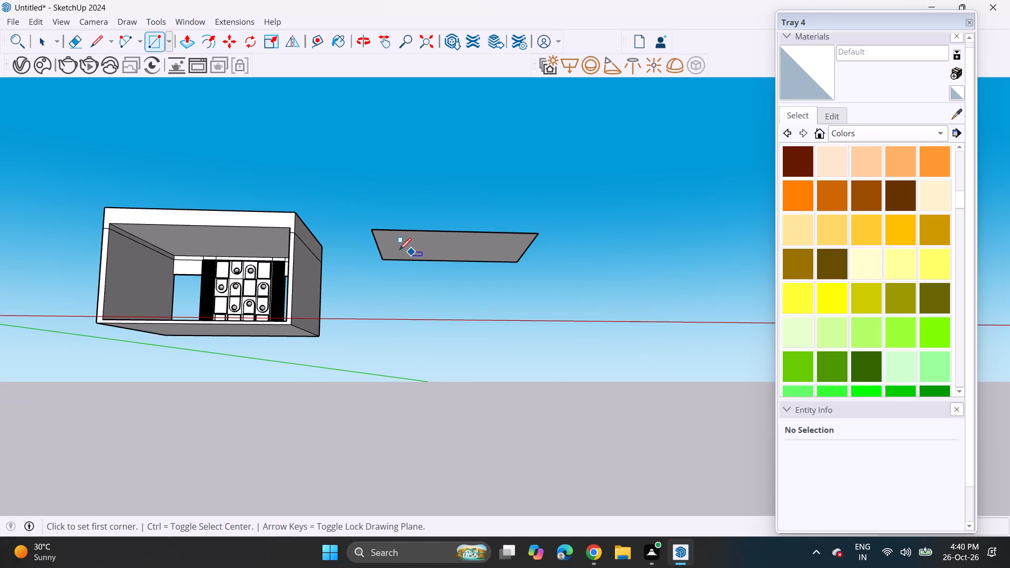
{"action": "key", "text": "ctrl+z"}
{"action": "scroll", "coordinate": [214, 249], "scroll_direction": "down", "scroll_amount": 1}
Draw a narrow rectangular strip across the room's ceiling, from above the fluted niche panel to the front edge.
{"action": "scroll", "coordinate": [214, 249], "scroll_direction": "up", "scroll_amount": 5}
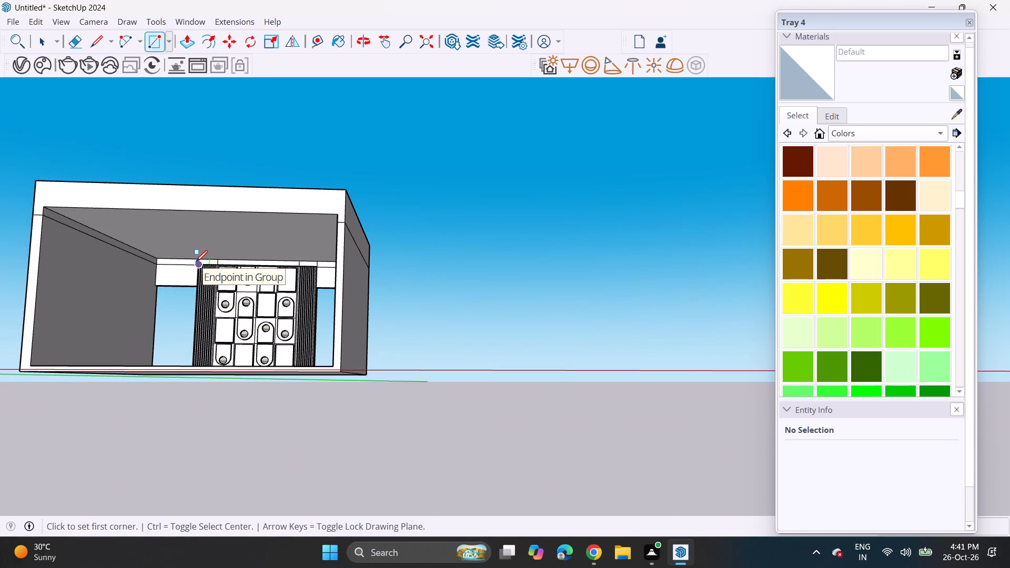
{"action": "scroll", "coordinate": [197, 262], "scroll_direction": "up", "scroll_amount": 16}
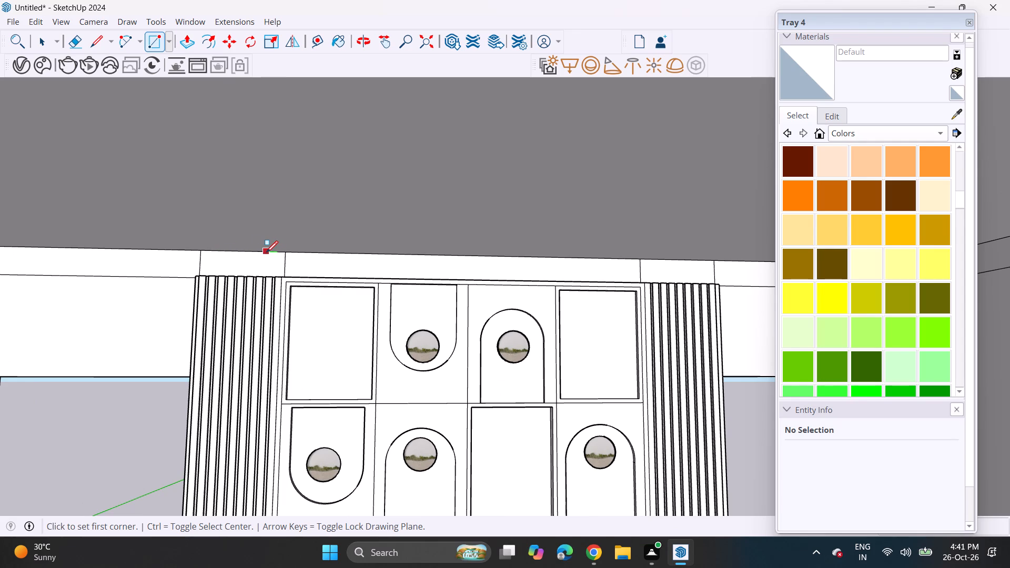
{"action": "left_click", "coordinate": [266, 252]}
{"action": "scroll", "coordinate": [256, 202], "scroll_direction": "down", "scroll_amount": 13}
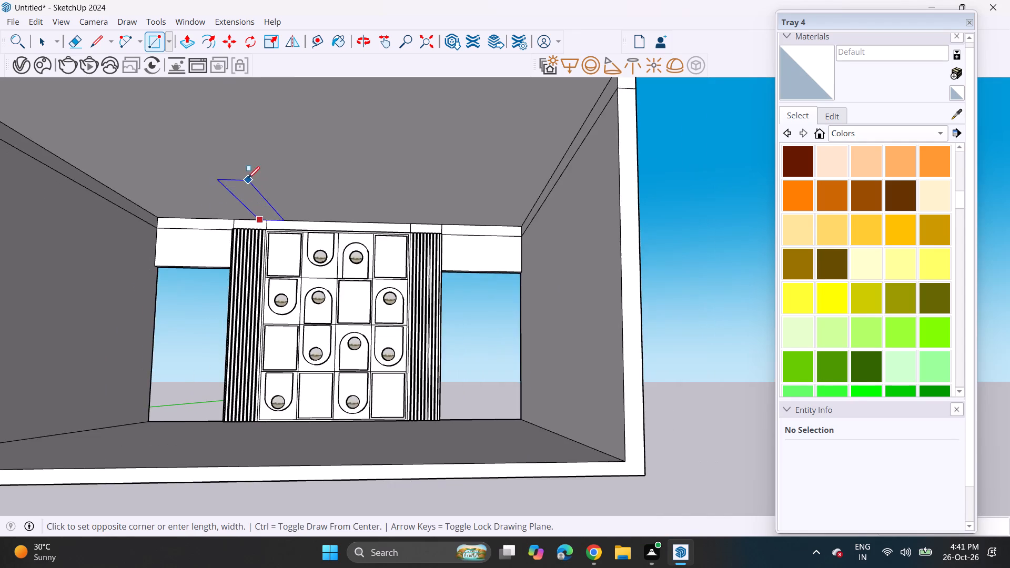
{"action": "middle_click_drag", "start_coordinate": [249, 172], "coordinate": [335, 248]}
{"action": "scroll", "coordinate": [330, 242], "scroll_direction": "up", "scroll_amount": 1}
{"action": "scroll", "coordinate": [299, 200], "scroll_direction": "down", "scroll_amount": 3}
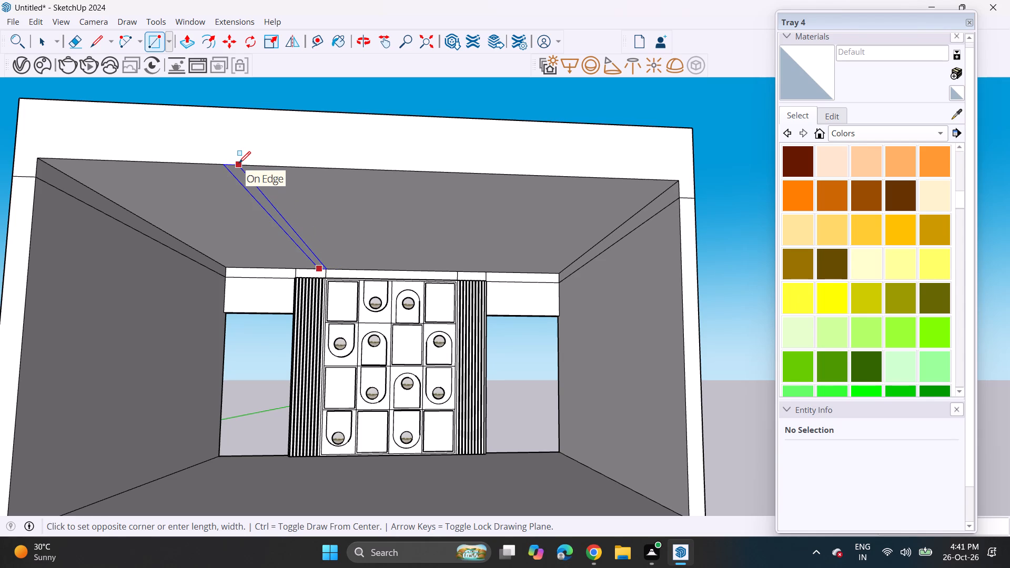
{"action": "left_click", "coordinate": [239, 163]}
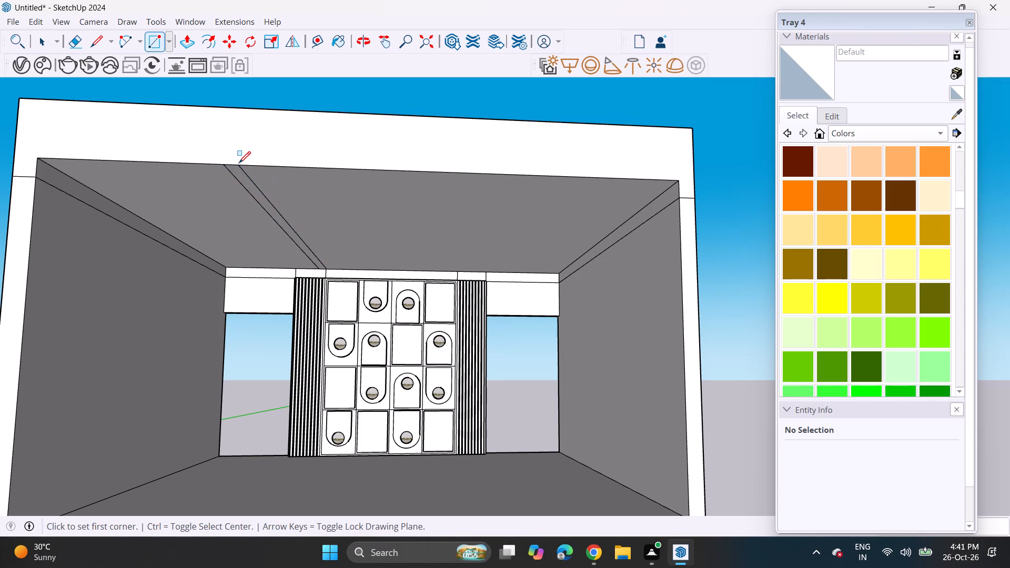
{"action": "scroll", "coordinate": [240, 164], "scroll_direction": "down", "scroll_amount": 2}
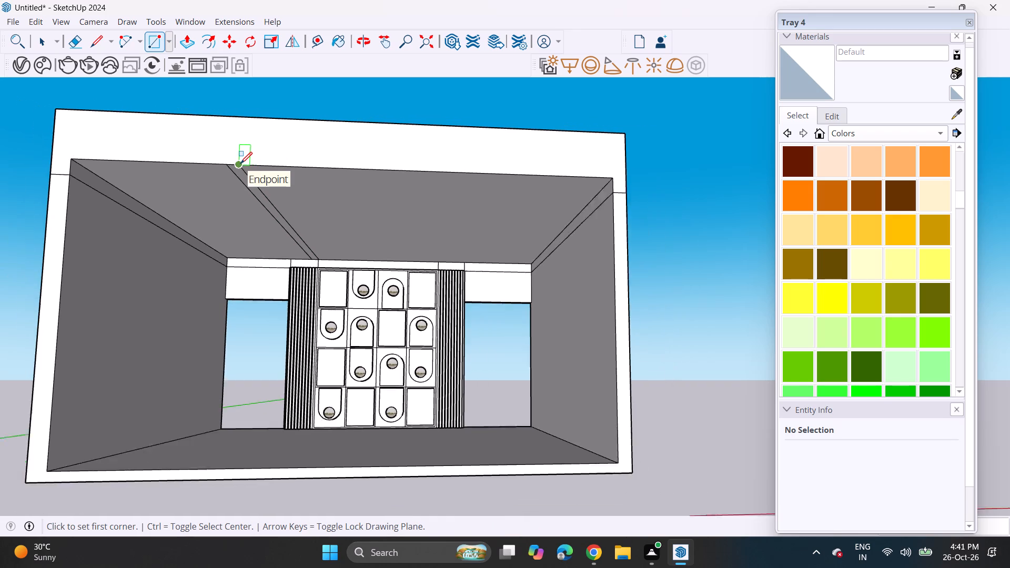
{"action": "scroll", "coordinate": [240, 164], "scroll_direction": "down", "scroll_amount": 1}
Copy all three ceiling faces, including the narrow strip, out along the red axis to beside the room.
{"action": "key", "text": "space"}
{"action": "double_click", "coordinate": [234, 232]}
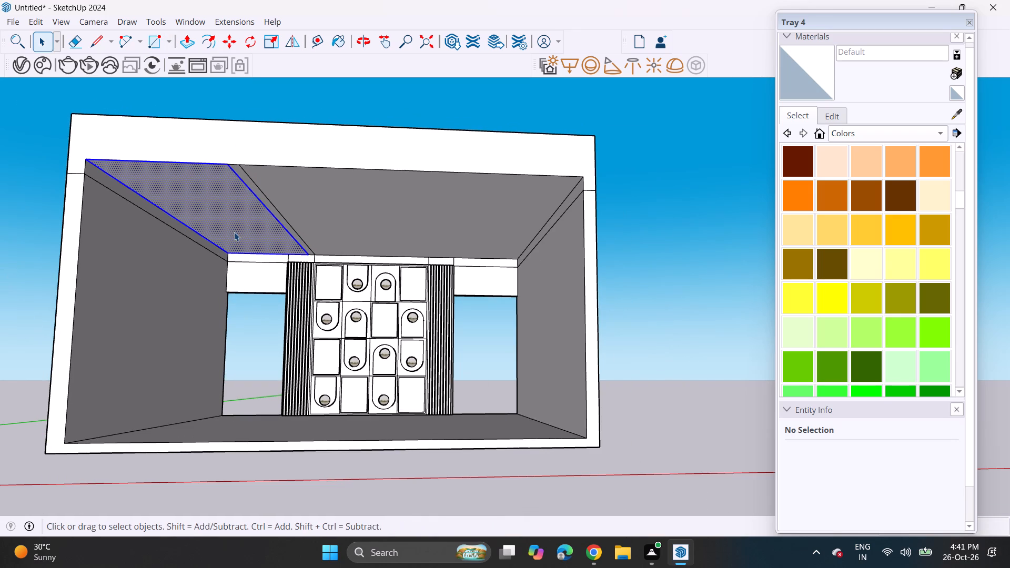
{"action": "double_click", "coordinate": [273, 210], "text": "ctrl"}
{"action": "double_click", "coordinate": [296, 210], "text": "ctrl"}
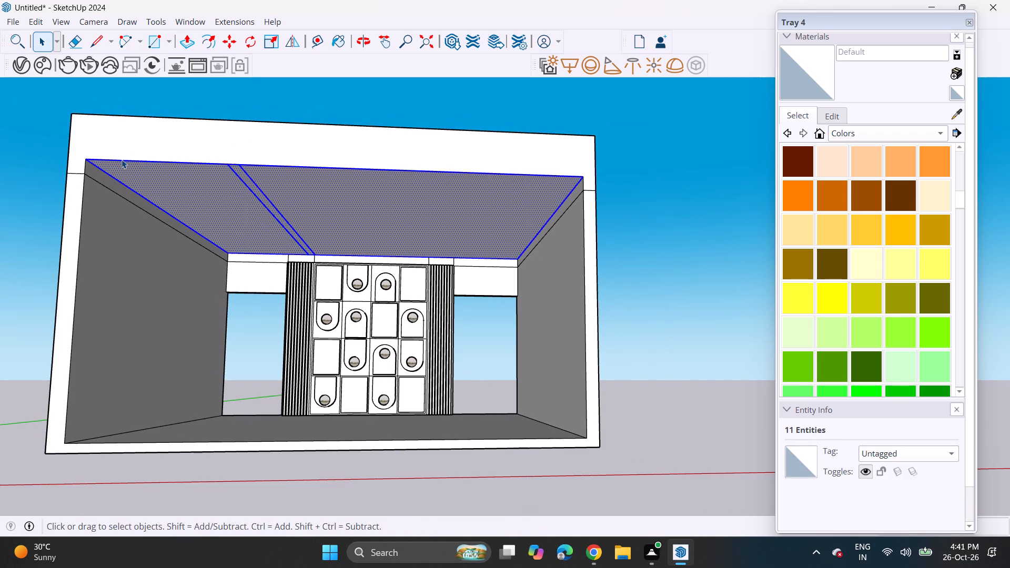
{"action": "key", "text": "m"}
{"action": "left_click", "coordinate": [86, 163]}
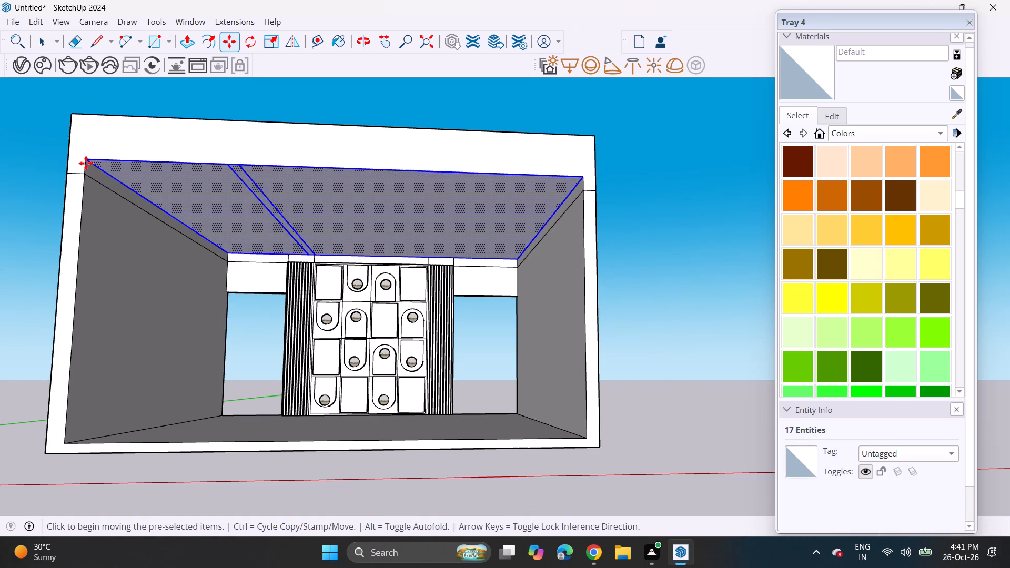
{"action": "scroll", "coordinate": [194, 178], "scroll_direction": "down", "scroll_amount": 4}
{"action": "middle_click_drag", "start_coordinate": [219, 176], "coordinate": [95, 184], "text": "shift"}
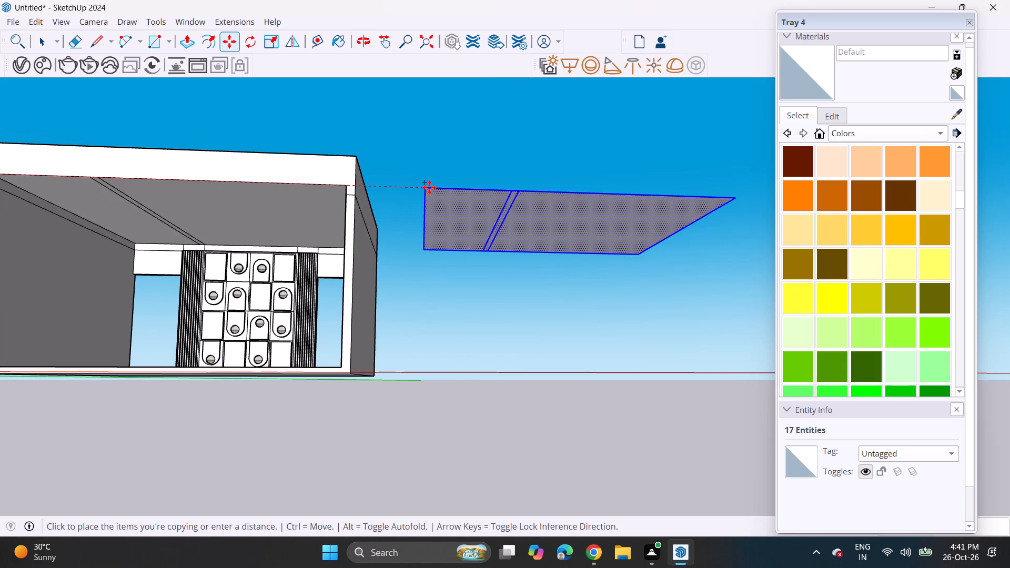
{"action": "left_click", "coordinate": [453, 194]}
{"action": "middle_click_drag", "start_coordinate": [499, 234], "coordinate": [386, 231]}
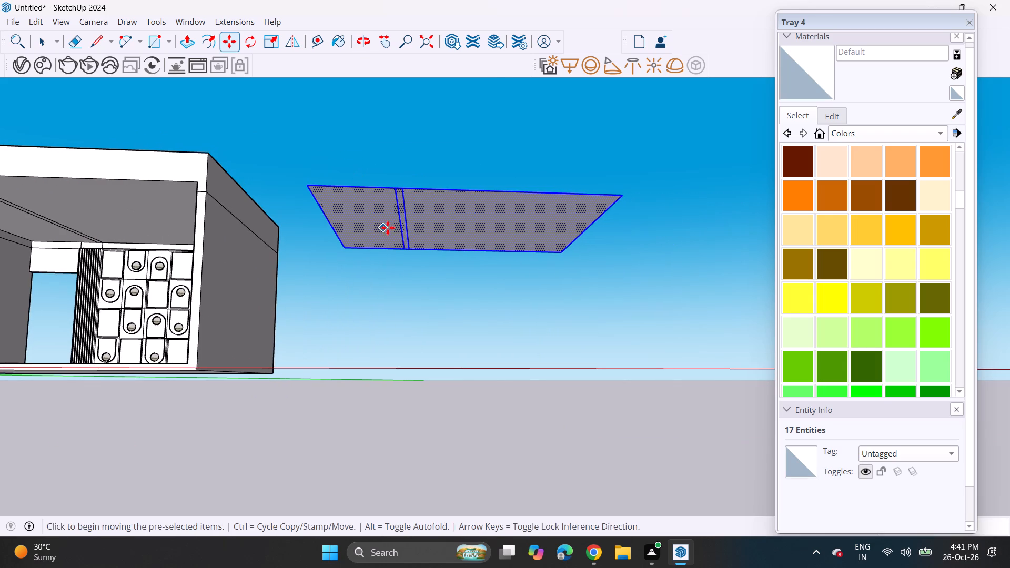
{"action": "middle_click_drag", "start_coordinate": [412, 225], "coordinate": [371, 236]}
Push/pull the two large sections of the copied ceiling down by equal thickness, leaving the narrow strip as a recessed groove.
{"action": "left_click", "coordinate": [187, 44]}
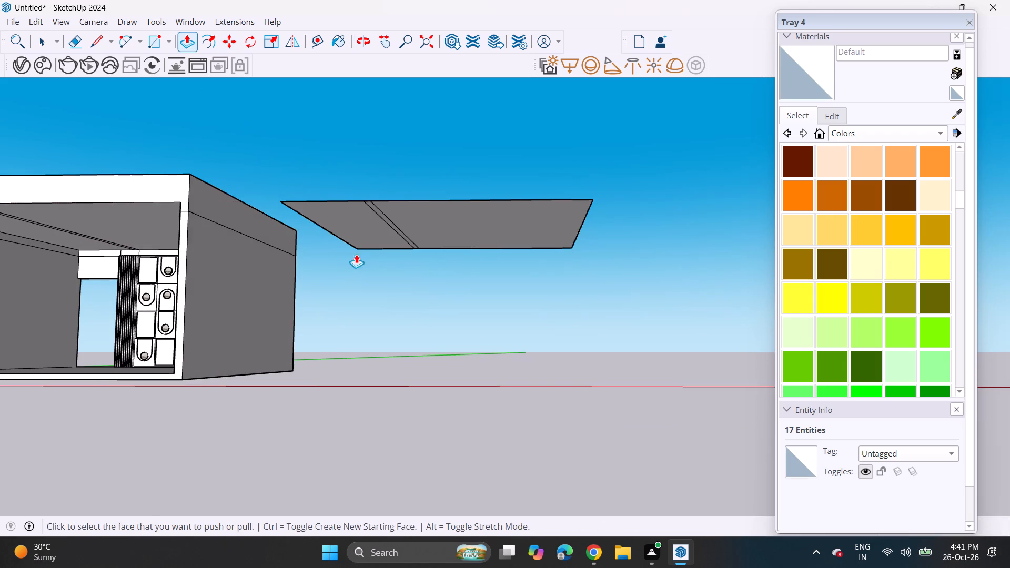
{"action": "scroll", "coordinate": [356, 244], "scroll_direction": "up", "scroll_amount": 3}
{"action": "left_click", "coordinate": [357, 226]}
{"action": "left_click", "coordinate": [357, 232]}
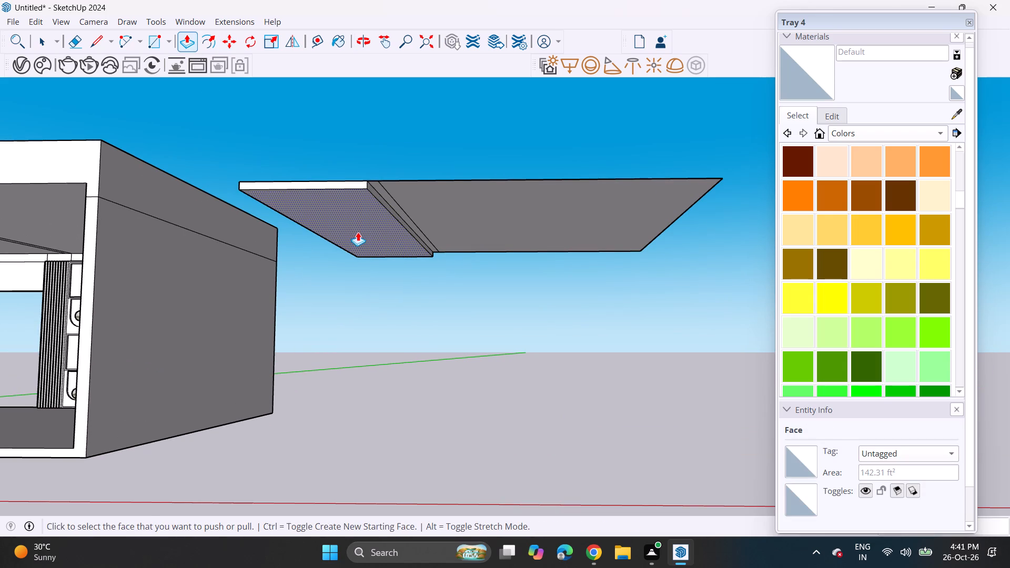
{"action": "double_click", "coordinate": [418, 216]}
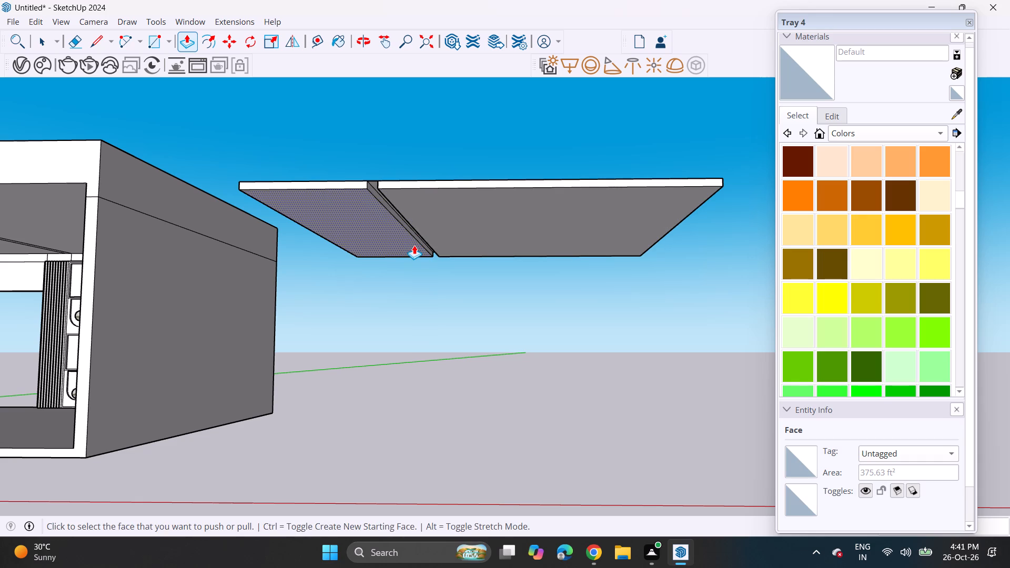
{"action": "scroll", "coordinate": [410, 247], "scroll_direction": "up", "scroll_amount": 2}
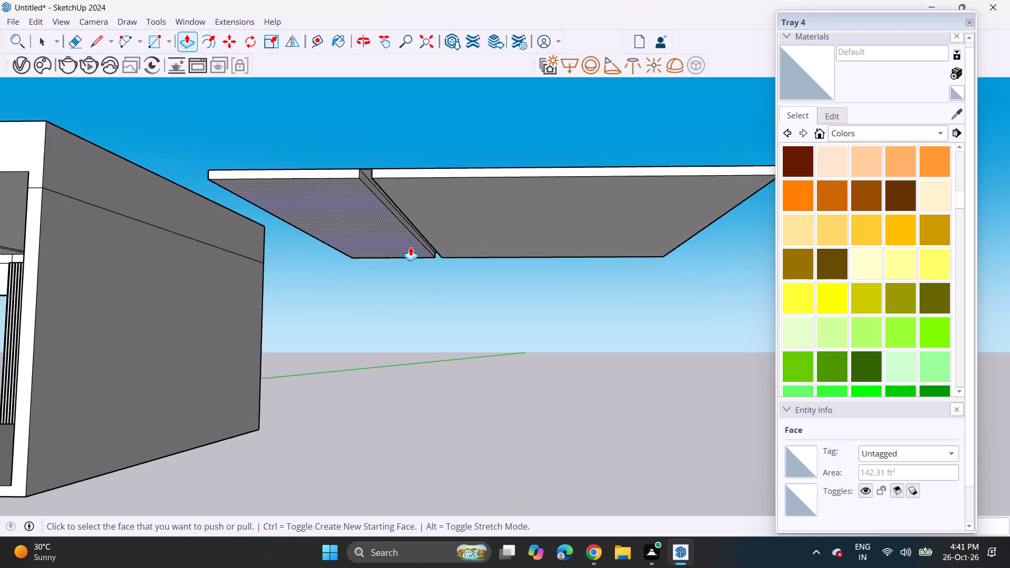
{"action": "scroll", "coordinate": [410, 247], "scroll_direction": "up", "scroll_amount": 2}
{"action": "middle_click_drag", "start_coordinate": [408, 239], "coordinate": [400, 243]}
{"action": "scroll", "coordinate": [369, 206], "scroll_direction": "down", "scroll_amount": 2}
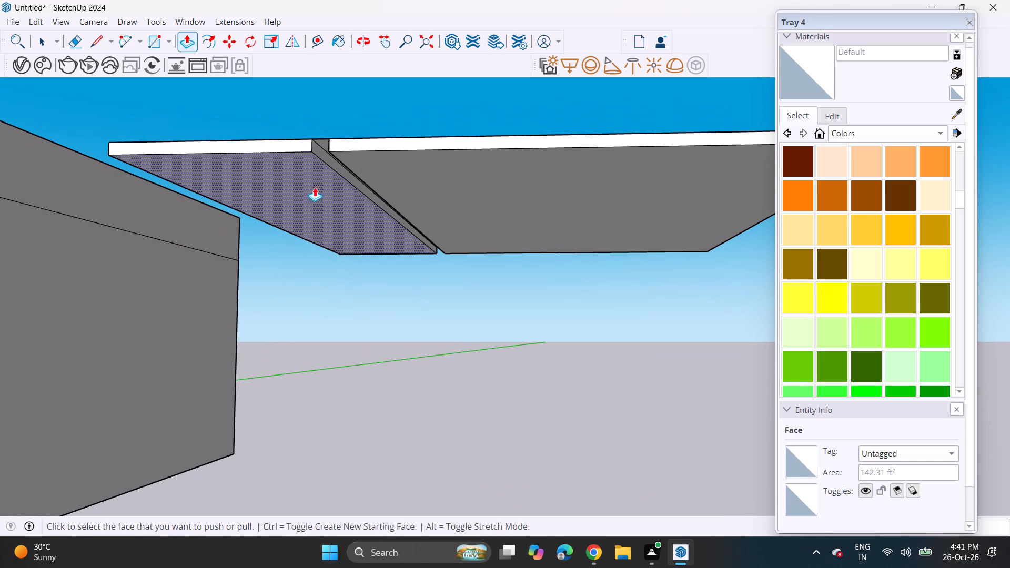
Offset the outline of the wide ceiling section inward twice to form two nested rectangular borders.
{"action": "left_click", "coordinate": [214, 44]}
{"action": "middle_click_drag", "start_coordinate": [415, 214], "coordinate": [417, 119]}
{"action": "scroll", "coordinate": [412, 157], "scroll_direction": "down", "scroll_amount": 1}
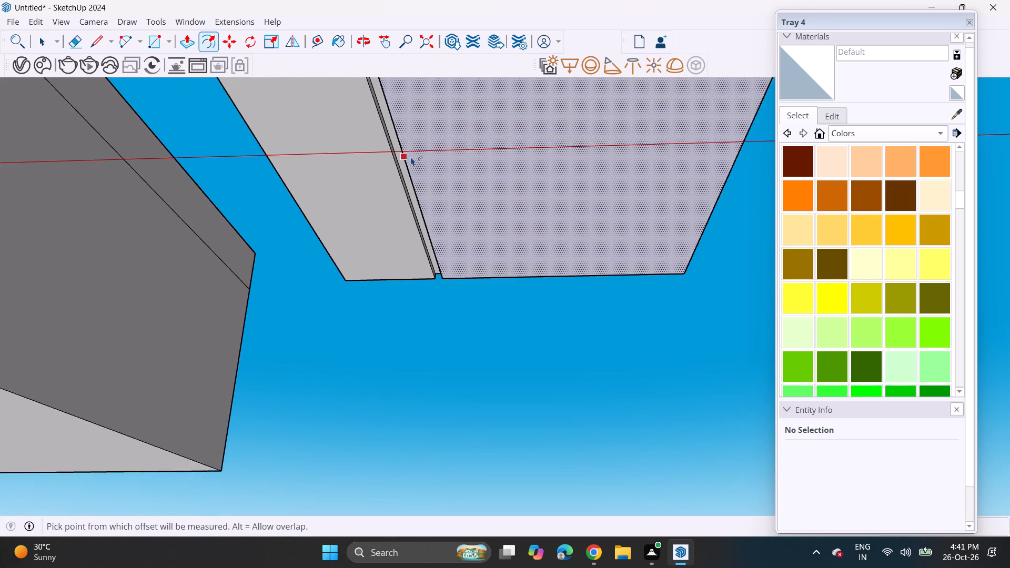
{"action": "scroll", "coordinate": [411, 157], "scroll_direction": "down", "scroll_amount": 2}
{"action": "scroll", "coordinate": [404, 157], "scroll_direction": "up", "scroll_amount": 1}
{"action": "middle_click_drag", "start_coordinate": [405, 157], "coordinate": [365, 236], "text": "shift"}
{"action": "left_click", "coordinate": [361, 204]}
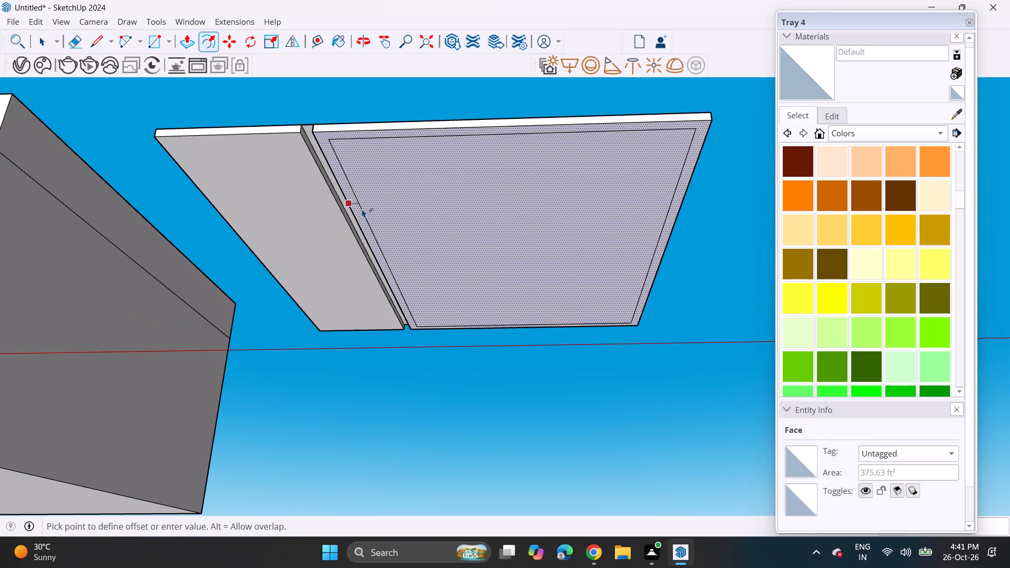
{"action": "left_click", "coordinate": [357, 206]}
{"action": "left_click", "coordinate": [363, 214]}
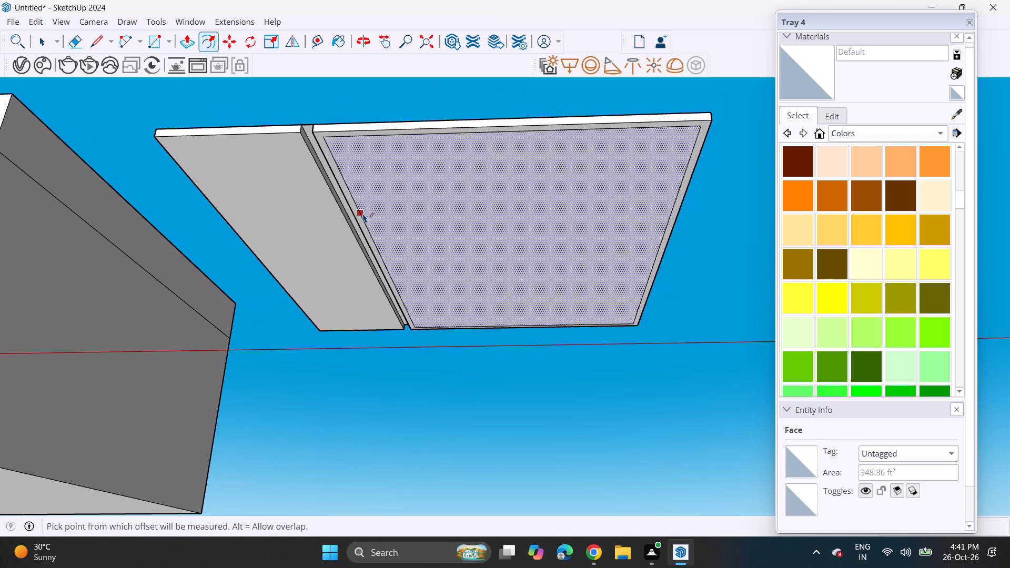
{"action": "left_click", "coordinate": [373, 217]}
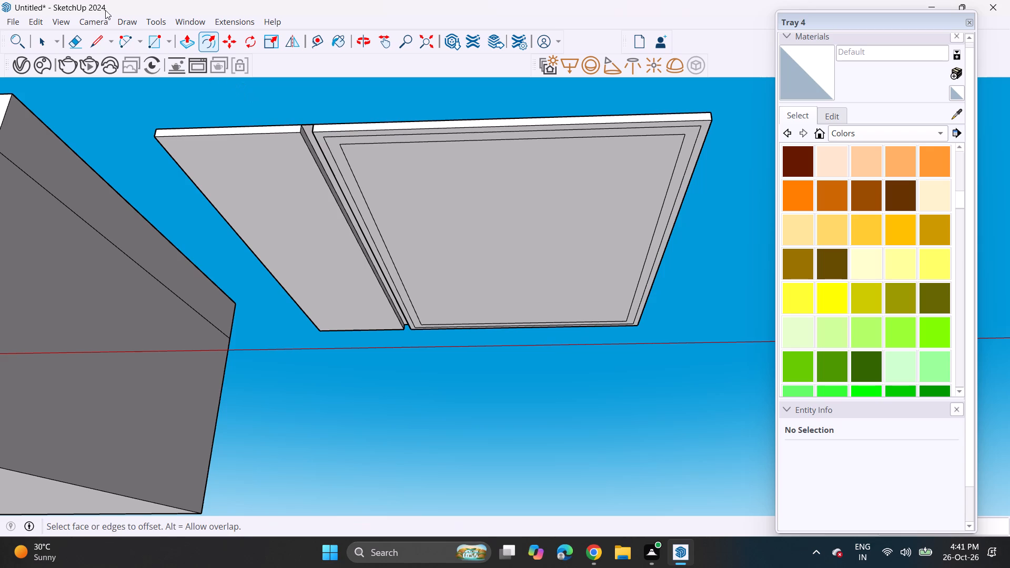
Push/pull the inner border band and the central face upward, with the centre deeper, to form a stepped tray recess.
{"action": "left_click", "coordinate": [188, 46]}
{"action": "middle_click_drag", "start_coordinate": [346, 190], "coordinate": [349, 206]}
{"action": "scroll", "coordinate": [361, 232], "scroll_direction": "up", "scroll_amount": 4}
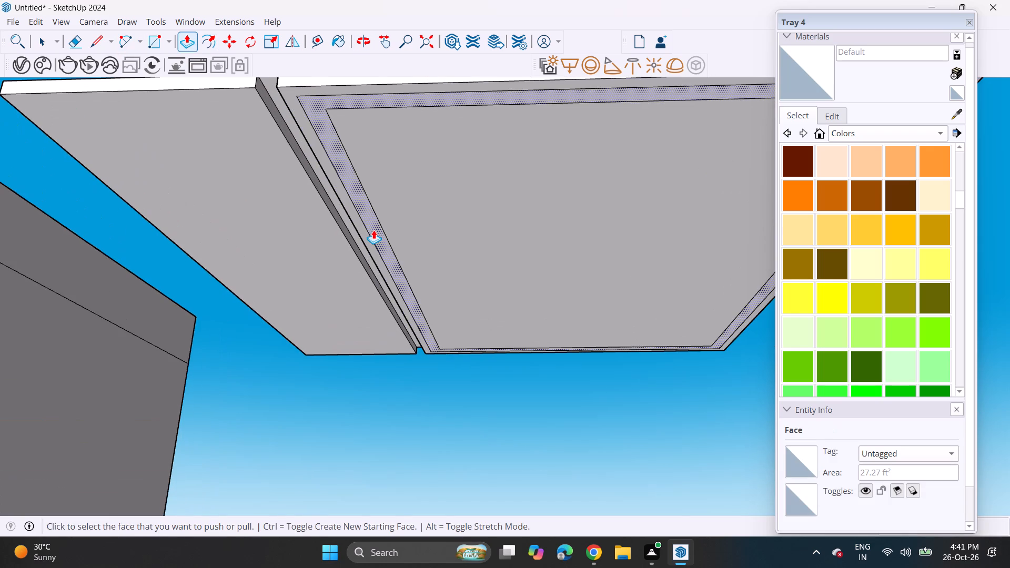
{"action": "left_click", "coordinate": [373, 230]}
{"action": "left_click", "coordinate": [375, 225]}
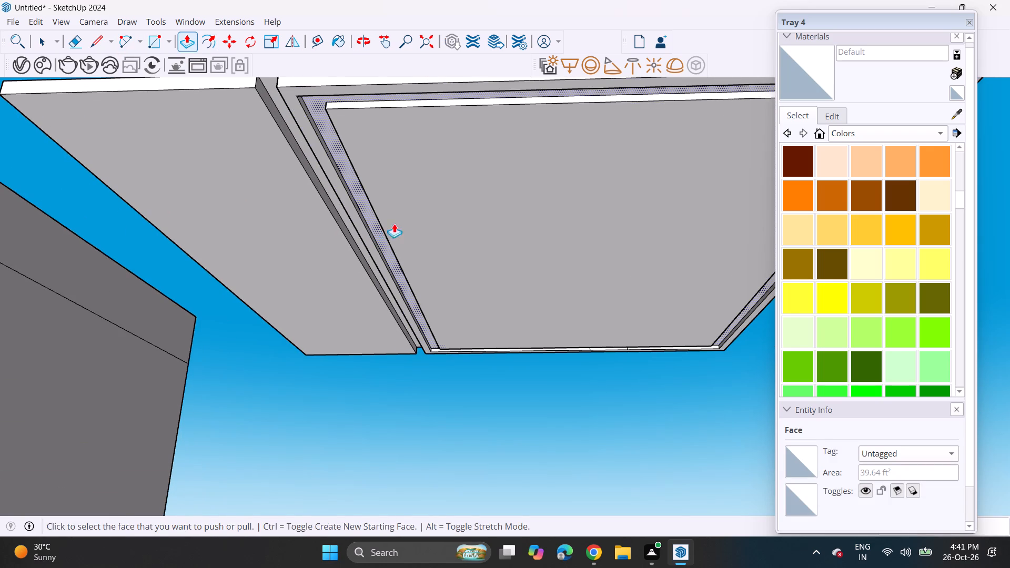
{"action": "double_click", "coordinate": [425, 224]}
{"action": "left_click", "coordinate": [424, 229]}
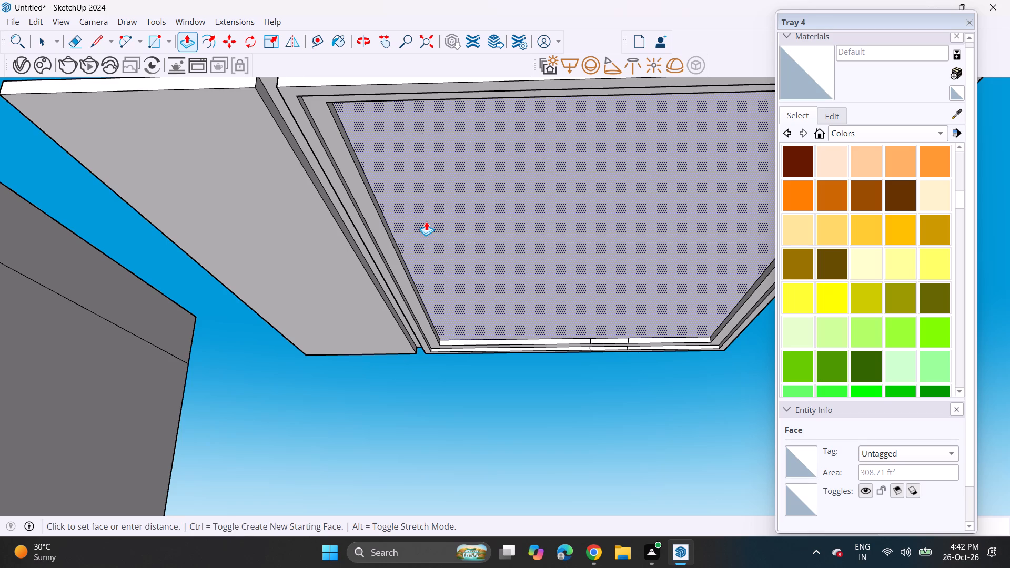
{"action": "left_click", "coordinate": [426, 221]}
Examine the stepped recess and the groove of the ceiling panel from below and close up.
{"action": "scroll", "coordinate": [418, 240], "scroll_direction": "down", "scroll_amount": 3}
{"action": "scroll", "coordinate": [436, 252], "scroll_direction": "up", "scroll_amount": 1}
{"action": "middle_click_drag", "start_coordinate": [438, 252], "coordinate": [301, 292], "text": "shift"}
{"action": "middle_click_drag", "start_coordinate": [299, 296], "coordinate": [318, 206]}
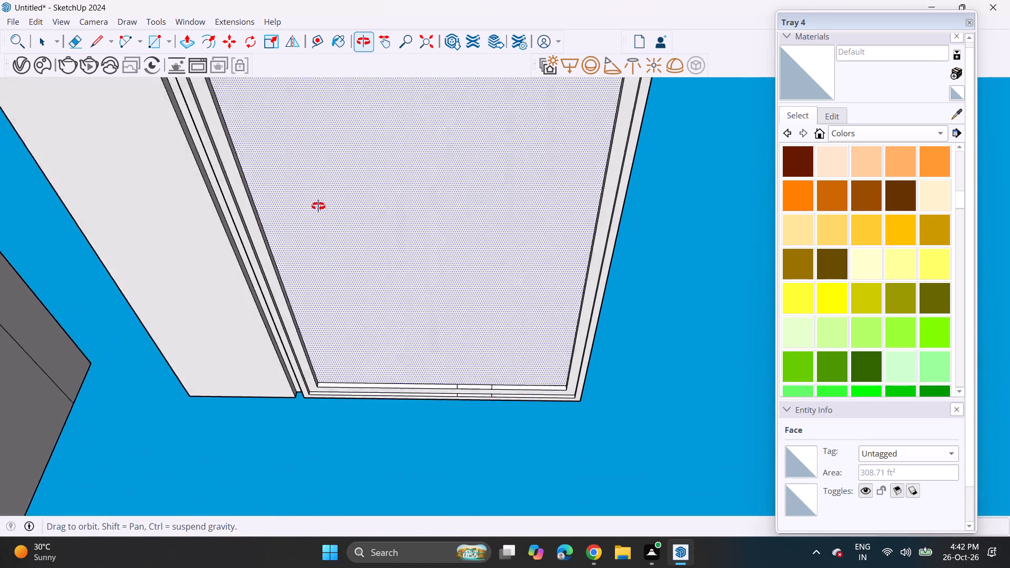
{"action": "middle_click_drag", "start_coordinate": [318, 206], "coordinate": [329, 173]}
{"action": "scroll", "coordinate": [337, 173], "scroll_direction": "down", "scroll_amount": 7}
{"action": "middle_click_drag", "start_coordinate": [357, 228], "coordinate": [369, 260]}
{"action": "middle_click_drag", "start_coordinate": [369, 279], "coordinate": [393, 222]}
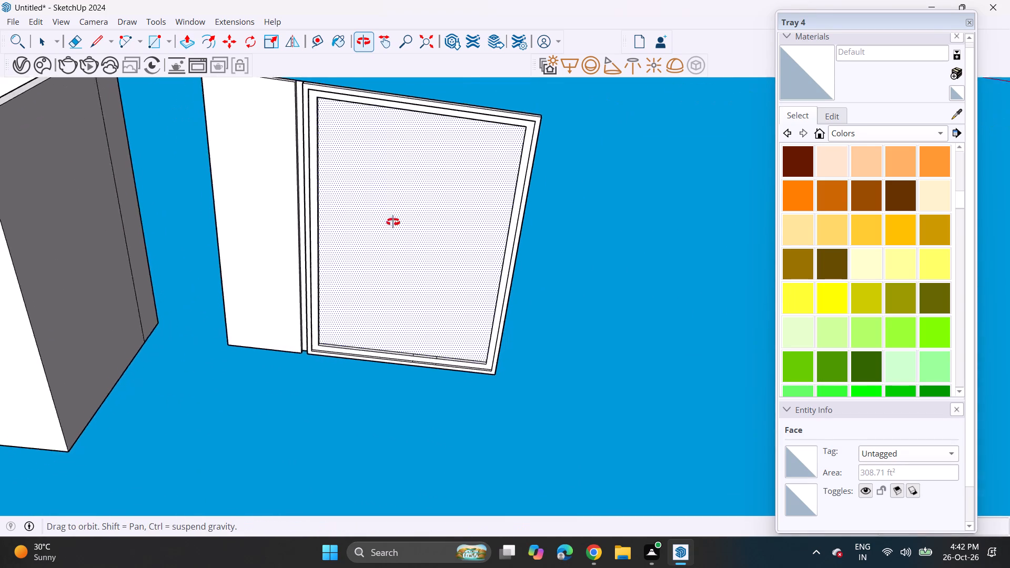
{"action": "middle_click_drag", "start_coordinate": [393, 222], "coordinate": [353, 328]}
{"action": "scroll", "coordinate": [327, 328], "scroll_direction": "up", "scroll_amount": 12}
{"action": "scroll", "coordinate": [329, 300], "scroll_direction": "down", "scroll_amount": 1}
{"action": "scroll", "coordinate": [329, 300], "scroll_direction": "up", "scroll_amount": 1}
{"action": "scroll", "coordinate": [329, 300], "scroll_direction": "down", "scroll_amount": 1}
{"action": "scroll", "coordinate": [329, 300], "scroll_direction": "up", "scroll_amount": 1}
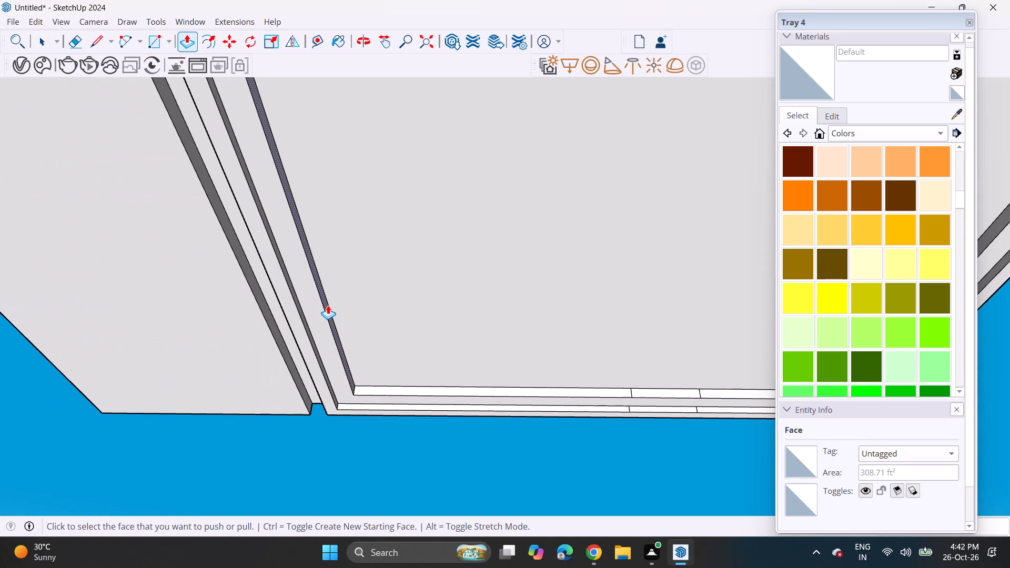
Push/pull the two long side walls of the deepest ceiling recess slightly outward by the same distance.
{"action": "left_click", "coordinate": [328, 305]}
{"action": "left_click", "coordinate": [323, 304]}
{"action": "scroll", "coordinate": [350, 338], "scroll_direction": "down", "scroll_amount": 7}
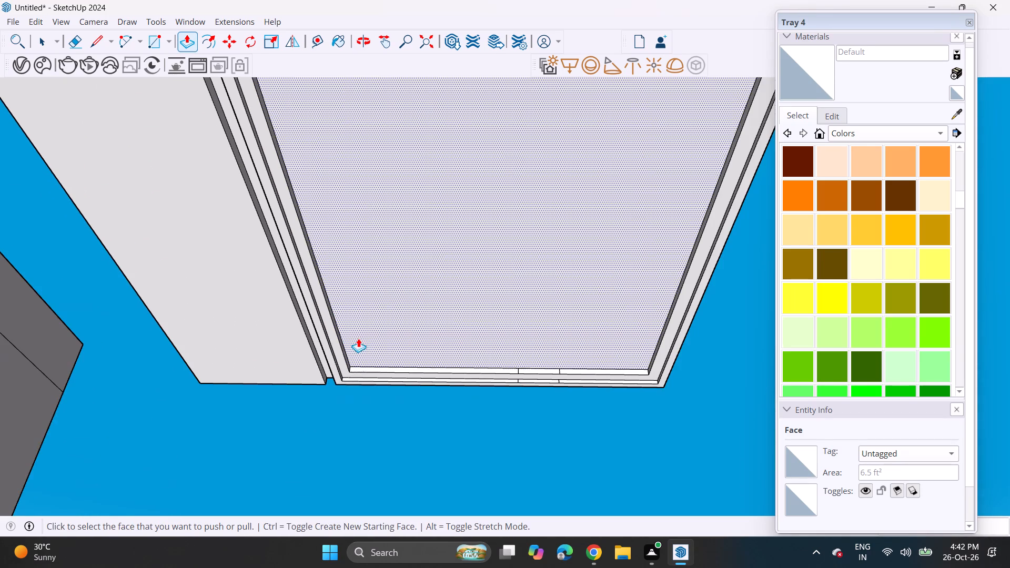
{"action": "scroll", "coordinate": [683, 288], "scroll_direction": "up", "scroll_amount": 1}
{"action": "scroll", "coordinate": [685, 286], "scroll_direction": "down", "scroll_amount": 1}
{"action": "scroll", "coordinate": [687, 285], "scroll_direction": "up", "scroll_amount": 8}
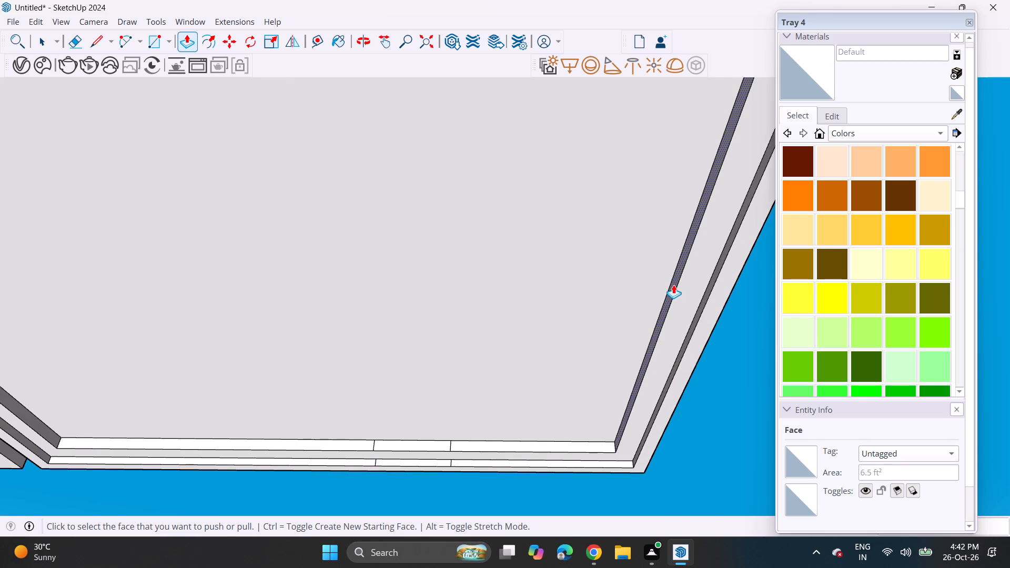
{"action": "double_click", "coordinate": [673, 287]}
Erase the four stray short edges crossing the end walls of the stepped ceiling recess.
{"action": "left_click", "coordinate": [72, 42]}
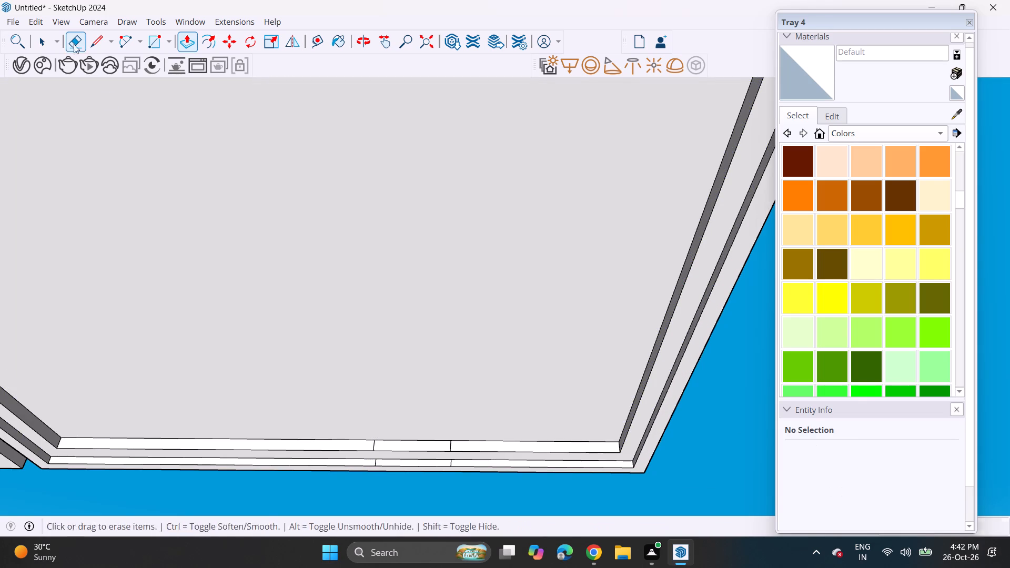
{"action": "scroll", "coordinate": [386, 444], "scroll_direction": "up", "scroll_amount": 11}
{"action": "left_click_drag", "start_coordinate": [356, 443], "coordinate": [369, 450]}
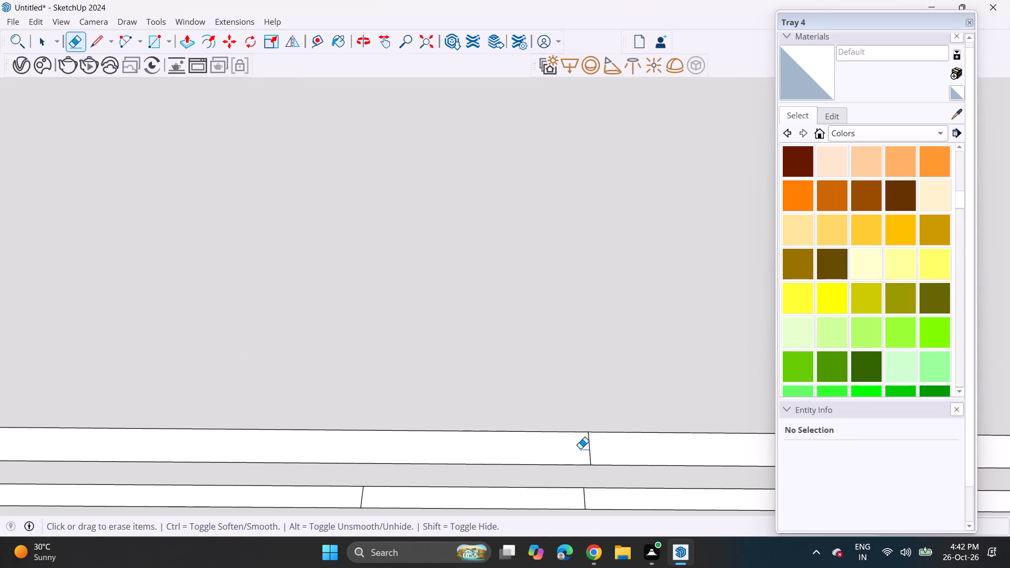
{"action": "left_click_drag", "start_coordinate": [580, 449], "coordinate": [608, 450]}
{"action": "left_click", "coordinate": [586, 494]}
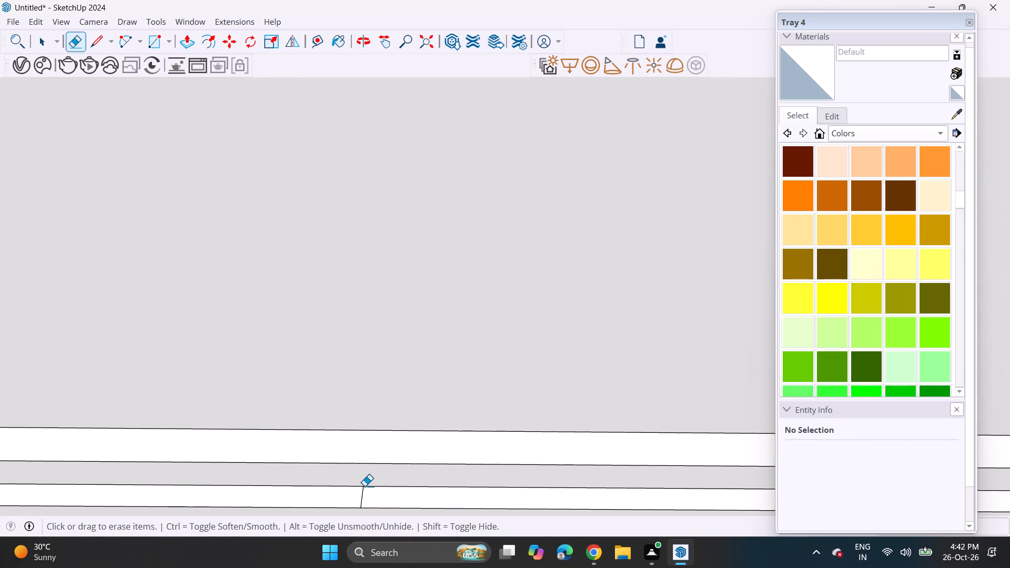
{"action": "left_click", "coordinate": [363, 493]}
Copy the recess's short end edge to the opposite end and divide the copies by 3 to form three equal rows.
{"action": "scroll", "coordinate": [339, 494], "scroll_direction": "down", "scroll_amount": 11}
{"action": "scroll", "coordinate": [348, 442], "scroll_direction": "up", "scroll_amount": 1}
{"action": "scroll", "coordinate": [351, 439], "scroll_direction": "down", "scroll_amount": 12}
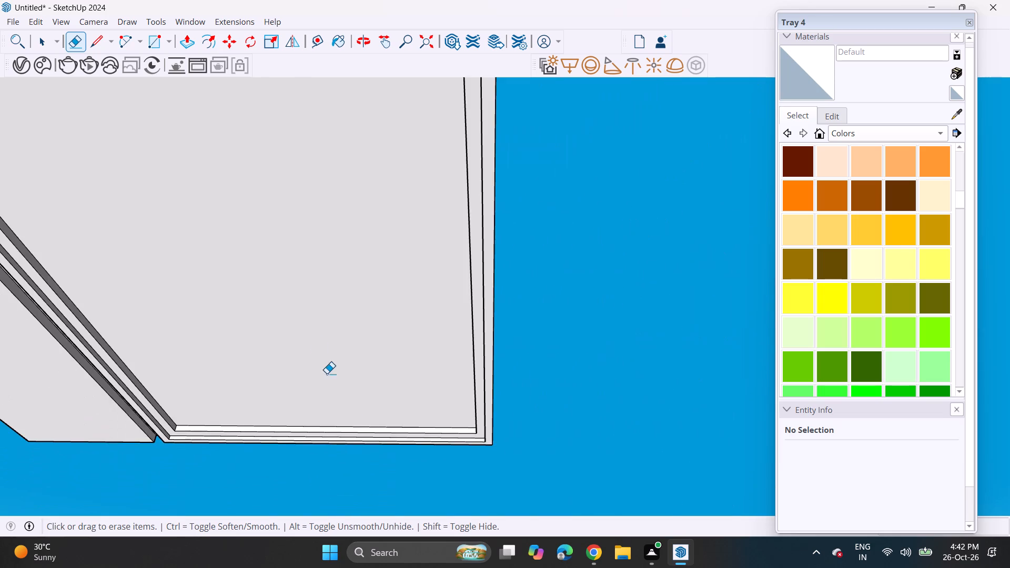
{"action": "middle_click_drag", "start_coordinate": [326, 351], "coordinate": [528, 380], "text": "shift"}
{"action": "scroll", "coordinate": [514, 380], "scroll_direction": "down", "scroll_amount": 2}
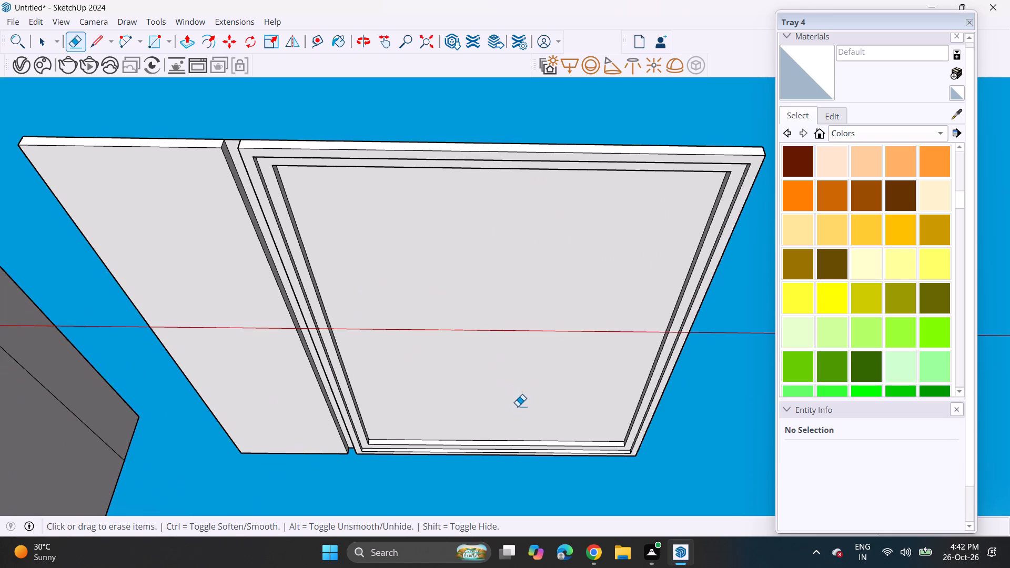
{"action": "key", "text": "space"}
{"action": "scroll", "coordinate": [494, 468], "scroll_direction": "up", "scroll_amount": 4}
{"action": "left_click", "coordinate": [495, 435]}
{"action": "left_click", "coordinate": [498, 437]}
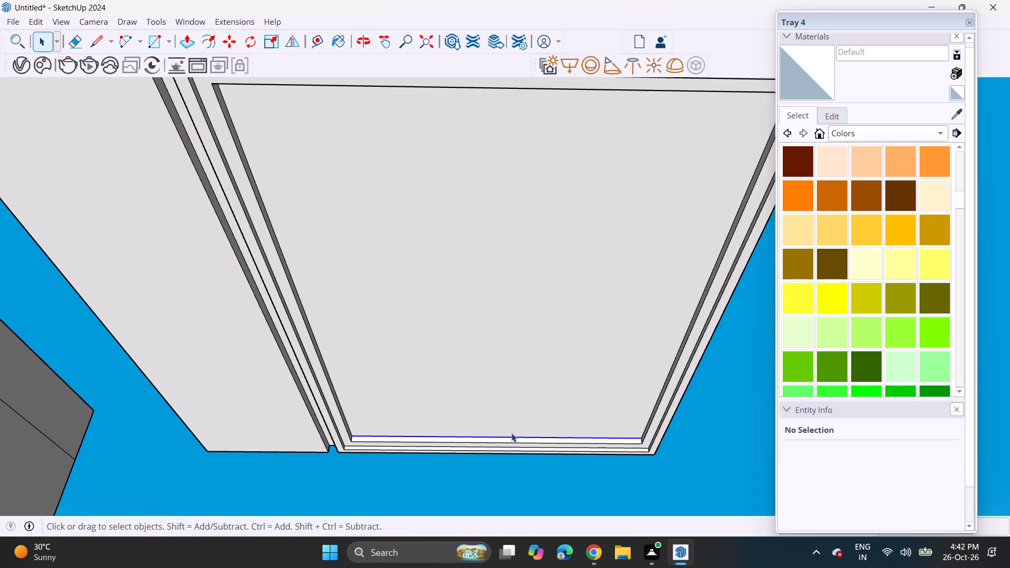
{"action": "key", "text": "m"}
{"action": "left_click", "coordinate": [640, 435]}
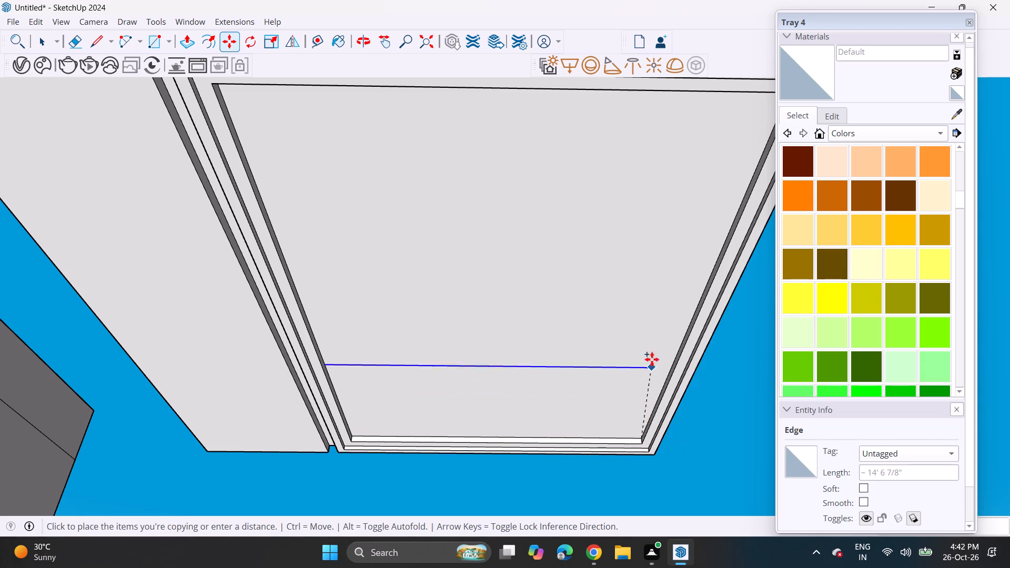
{"action": "scroll", "coordinate": [648, 345], "scroll_direction": "down", "scroll_amount": 7}
{"action": "middle_click_drag", "start_coordinate": [651, 320], "coordinate": [600, 416], "text": "shift"}
{"action": "scroll", "coordinate": [621, 373], "scroll_direction": "up", "scroll_amount": 1, "text": "shift"}
{"action": "middle_click_drag", "start_coordinate": [600, 405], "coordinate": [631, 232]}
{"action": "scroll", "coordinate": [655, 241], "scroll_direction": "up", "scroll_amount": 1}
{"action": "scroll", "coordinate": [655, 241], "scroll_direction": "down", "scroll_amount": 1}
{"action": "scroll", "coordinate": [655, 241], "scroll_direction": "up", "scroll_amount": 3}
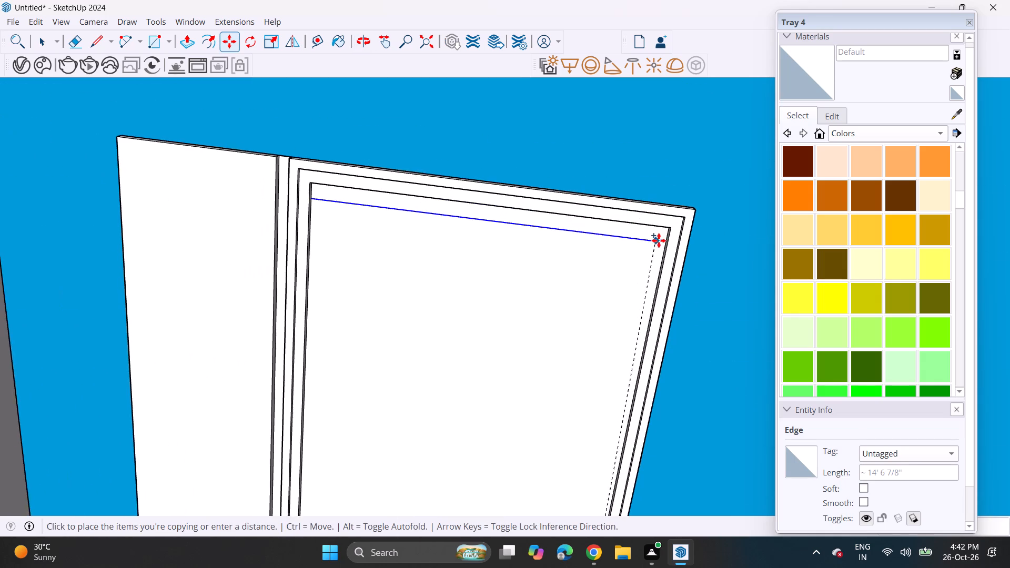
{"action": "scroll", "coordinate": [659, 240], "scroll_direction": "up", "scroll_amount": 1}
{"action": "scroll", "coordinate": [659, 240], "scroll_direction": "down", "scroll_amount": 1}
{"action": "scroll", "coordinate": [659, 240], "scroll_direction": "up", "scroll_amount": 18}
{"action": "scroll", "coordinate": [671, 221], "scroll_direction": "up", "scroll_amount": 6}
{"action": "middle_click_drag", "start_coordinate": [675, 218], "coordinate": [676, 203]}
{"action": "scroll", "coordinate": [676, 210], "scroll_direction": "up", "scroll_amount": 1}
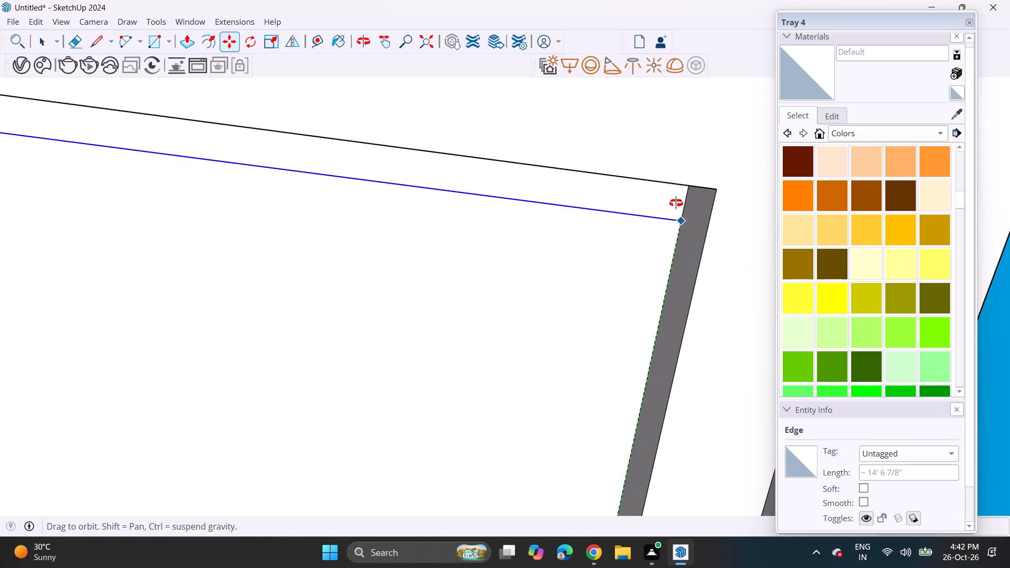
{"action": "middle_click_drag", "start_coordinate": [676, 203], "coordinate": [671, 149]}
{"action": "left_click", "coordinate": [684, 186]}
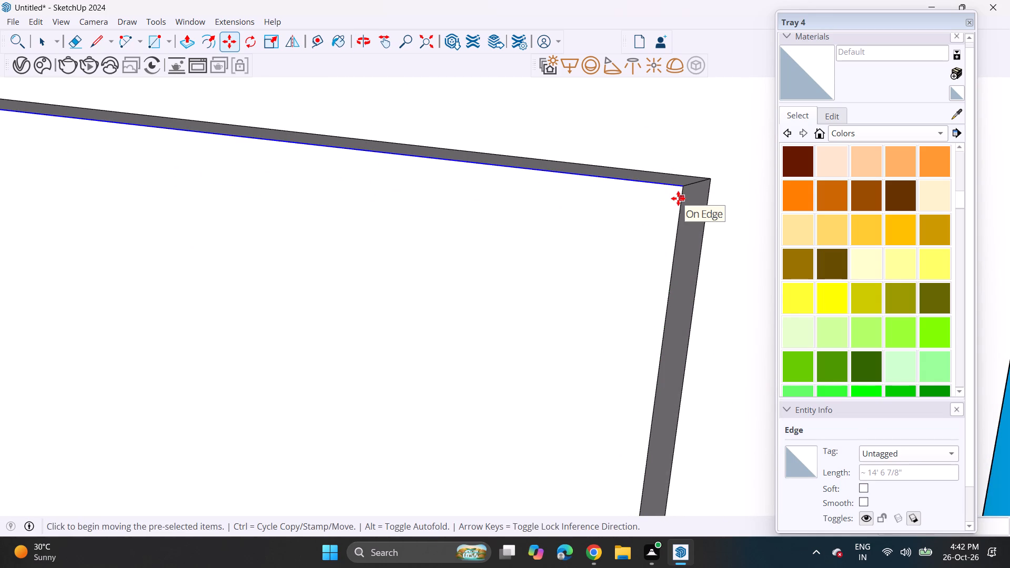
{"action": "key", "text": "slash"}
{"action": "key", "text": "3"}
{"action": "key", "text": "Return"}
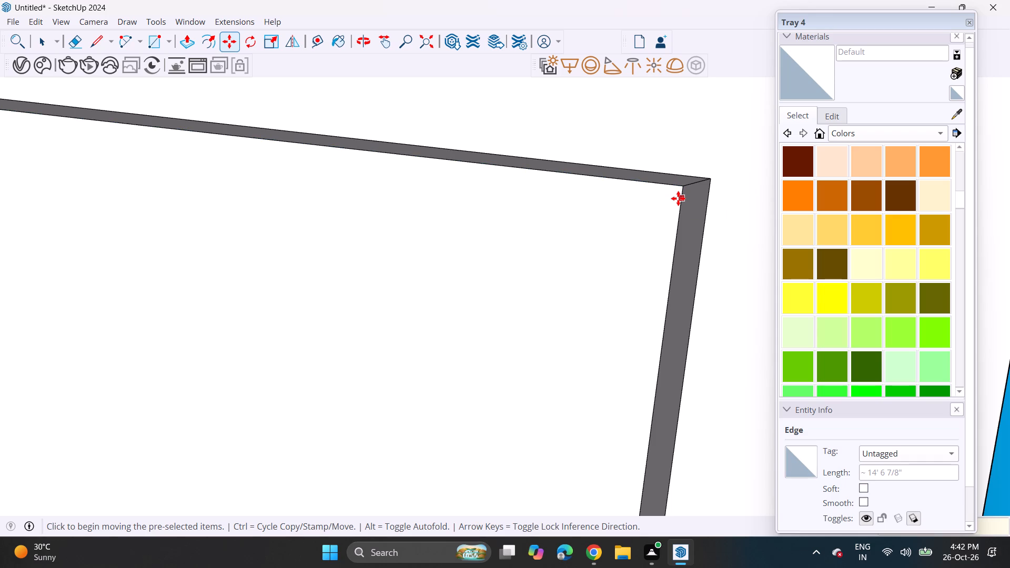
Copy the three segments of the recess's long edge to the opposite side and divide by 4 into equal columns.
{"action": "scroll", "coordinate": [632, 206], "scroll_direction": "down", "scroll_amount": 2}
{"action": "scroll", "coordinate": [629, 210], "scroll_direction": "up", "scroll_amount": 1}
{"action": "scroll", "coordinate": [628, 212], "scroll_direction": "down", "scroll_amount": 20}
{"action": "scroll", "coordinate": [628, 212], "scroll_direction": "down", "scroll_amount": 4}
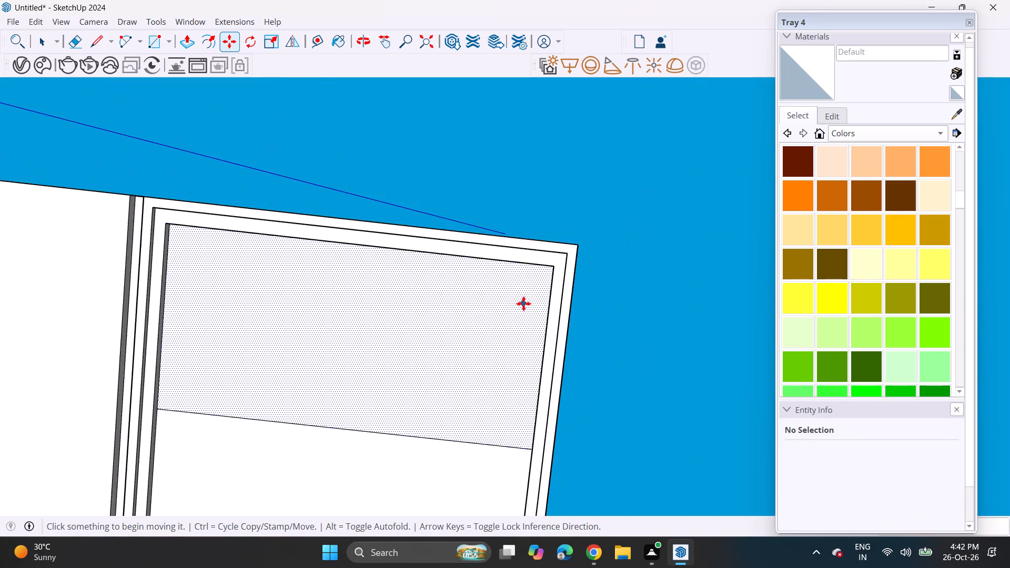
{"action": "scroll", "coordinate": [523, 303], "scroll_direction": "down", "scroll_amount": 3}
{"action": "scroll", "coordinate": [519, 307], "scroll_direction": "up", "scroll_amount": 1}
{"action": "scroll", "coordinate": [519, 309], "scroll_direction": "down", "scroll_amount": 4}
{"action": "scroll", "coordinate": [507, 324], "scroll_direction": "up", "scroll_amount": 1}
{"action": "scroll", "coordinate": [506, 324], "scroll_direction": "down", "scroll_amount": 2}
{"action": "middle_click_drag", "start_coordinate": [487, 352], "coordinate": [535, 288], "text": "shift"}
{"action": "middle_click_drag", "start_coordinate": [534, 288], "coordinate": [501, 356]}
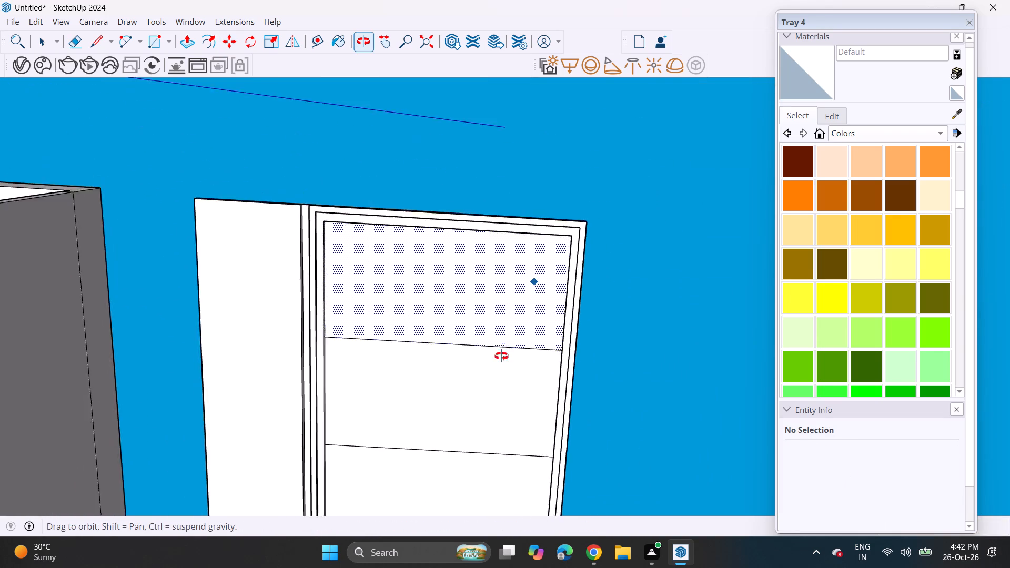
{"action": "middle_click_drag", "start_coordinate": [501, 356], "coordinate": [492, 479]}
{"action": "middle_click_drag", "start_coordinate": [488, 441], "coordinate": [464, 337]}
{"action": "middle_click_drag", "start_coordinate": [466, 351], "coordinate": [470, 379]}
{"action": "scroll", "coordinate": [345, 319], "scroll_direction": "up", "scroll_amount": 5}
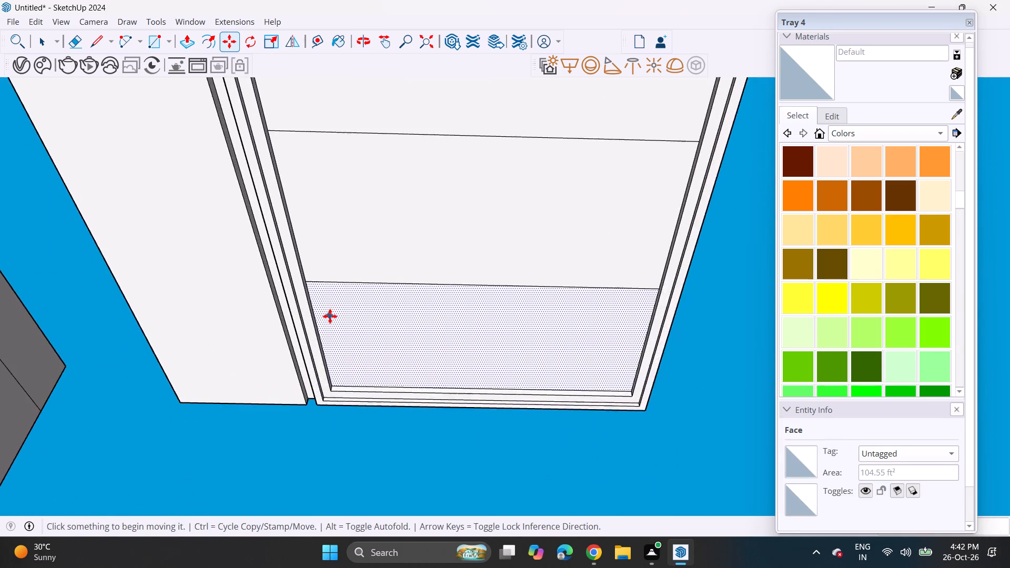
{"action": "scroll", "coordinate": [330, 316], "scroll_direction": "up", "scroll_amount": 5}
{"action": "key", "text": "space"}
{"action": "left_click", "coordinate": [307, 333]}
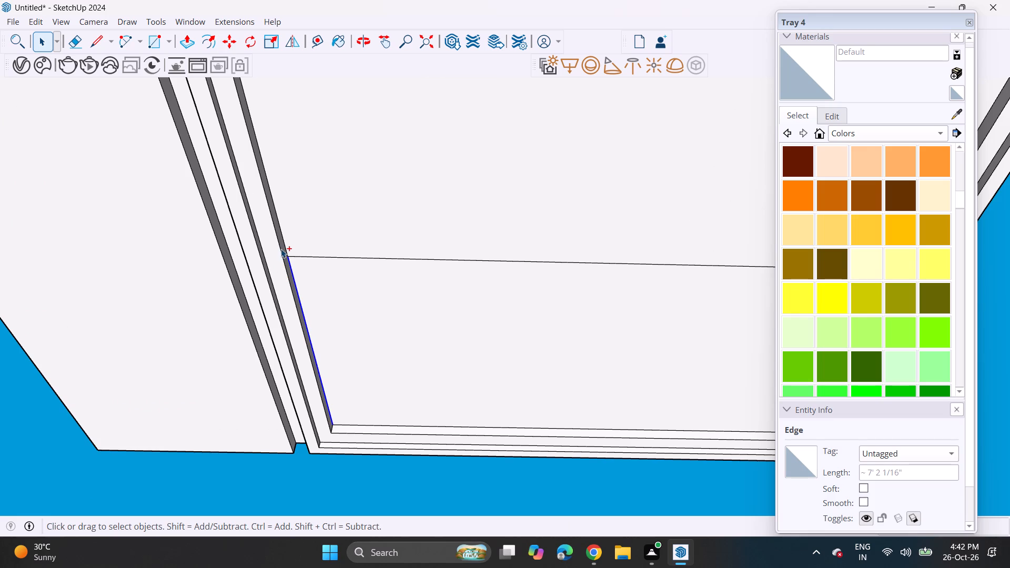
{"action": "left_click", "coordinate": [284, 241], "text": "ctrl"}
{"action": "scroll", "coordinate": [281, 219], "scroll_direction": "down", "scroll_amount": 2, "text": "ctrl"}
{"action": "scroll", "coordinate": [279, 216], "scroll_direction": "up", "scroll_amount": 1, "text": "ctrl"}
{"action": "scroll", "coordinate": [276, 212], "scroll_direction": "down", "scroll_amount": 3, "text": "ctrl"}
{"action": "middle_click_drag", "start_coordinate": [264, 107], "coordinate": [276, 300], "text": "ctrl+shift"}
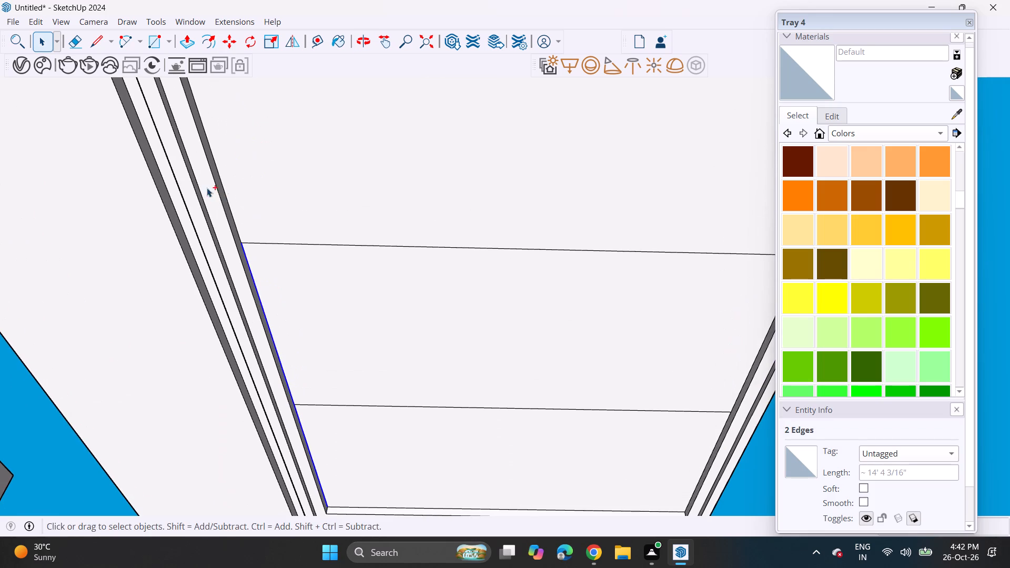
{"action": "left_click", "coordinate": [235, 226], "text": "ctrl"}
{"action": "scroll", "coordinate": [254, 282], "scroll_direction": "down", "scroll_amount": 6, "text": "ctrl"}
{"action": "middle_click_drag", "start_coordinate": [303, 376], "coordinate": [294, 336], "text": "ctrl+shift"}
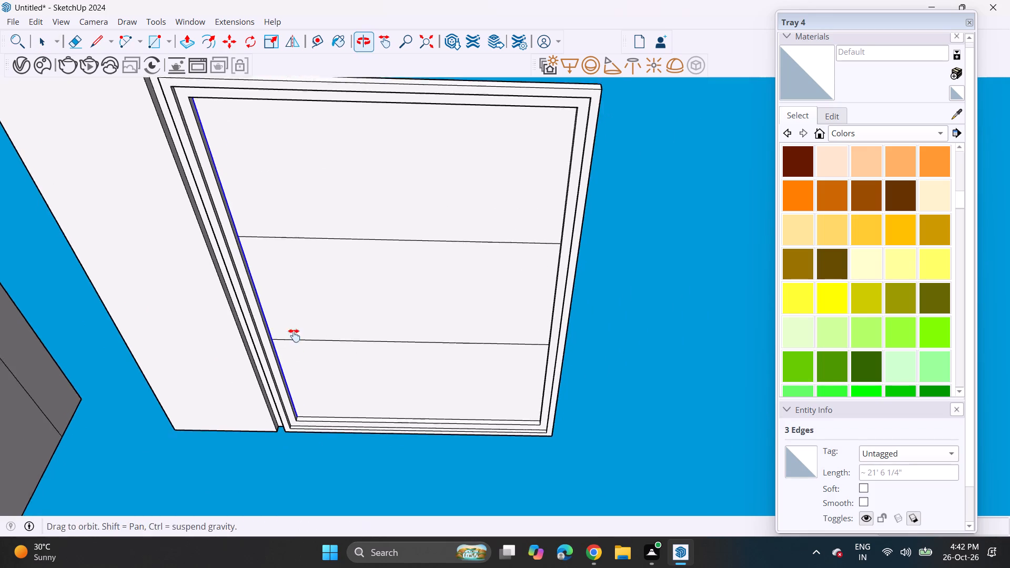
{"action": "middle_click_drag", "start_coordinate": [294, 336], "coordinate": [267, 223], "text": "ctrl+shift"}
{"action": "scroll", "coordinate": [265, 208], "scroll_direction": "up", "scroll_amount": 13, "text": "ctrl+shift"}
{"action": "key", "text": "m"}
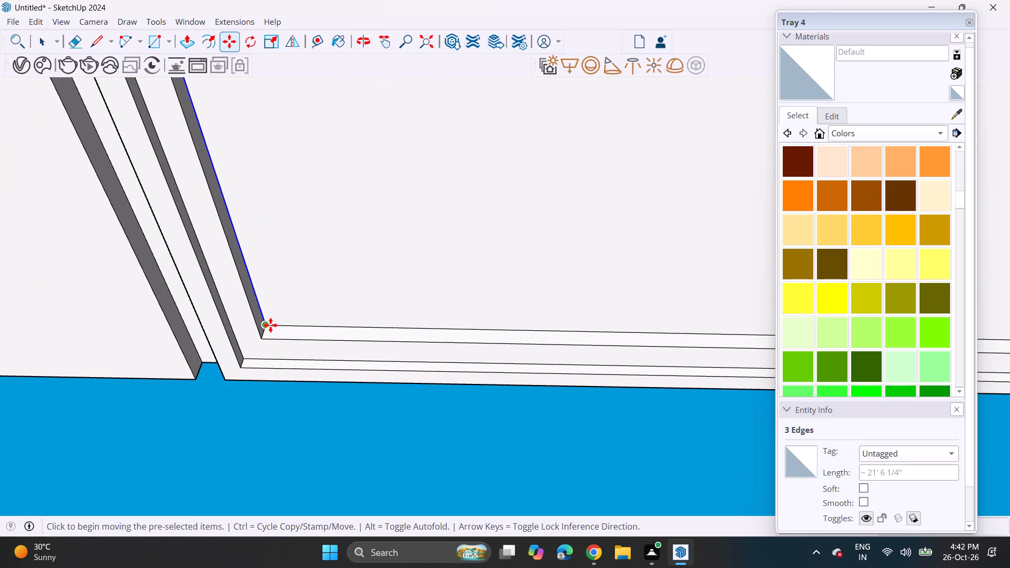
{"action": "left_click", "coordinate": [270, 325]}
{"action": "scroll", "coordinate": [297, 333], "scroll_direction": "down", "scroll_amount": 6}
{"action": "middle_click_drag", "start_coordinate": [350, 327], "coordinate": [247, 301], "text": "shift"}
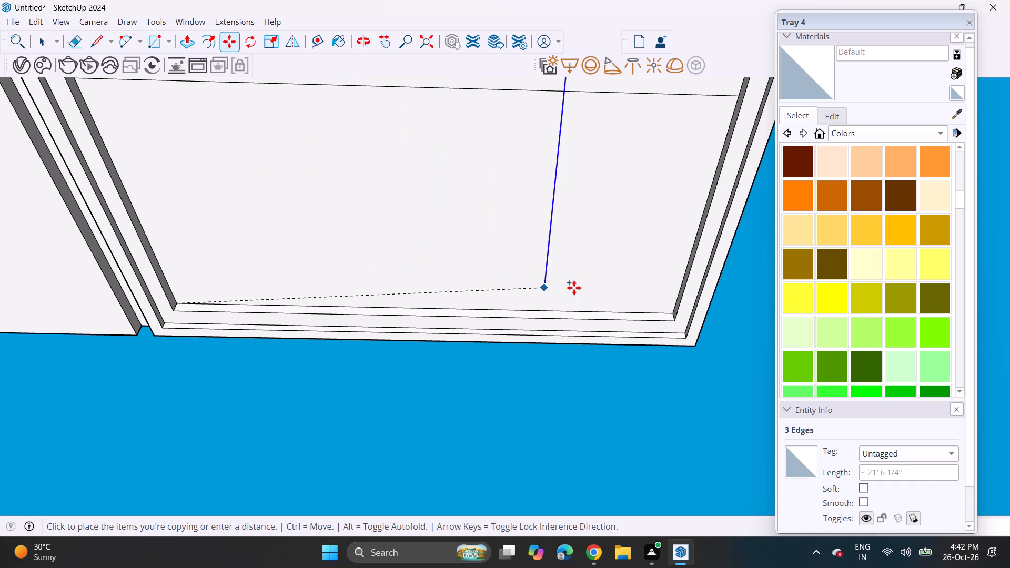
{"action": "left_click", "coordinate": [669, 312]}
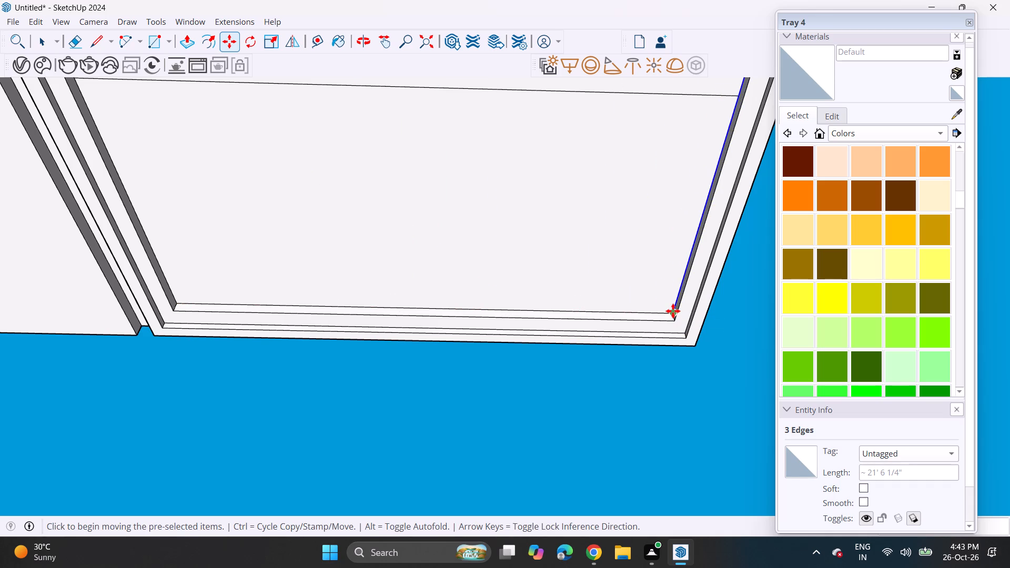
{"action": "type", "text": "/4"}
{"action": "key", "text": "Return"}
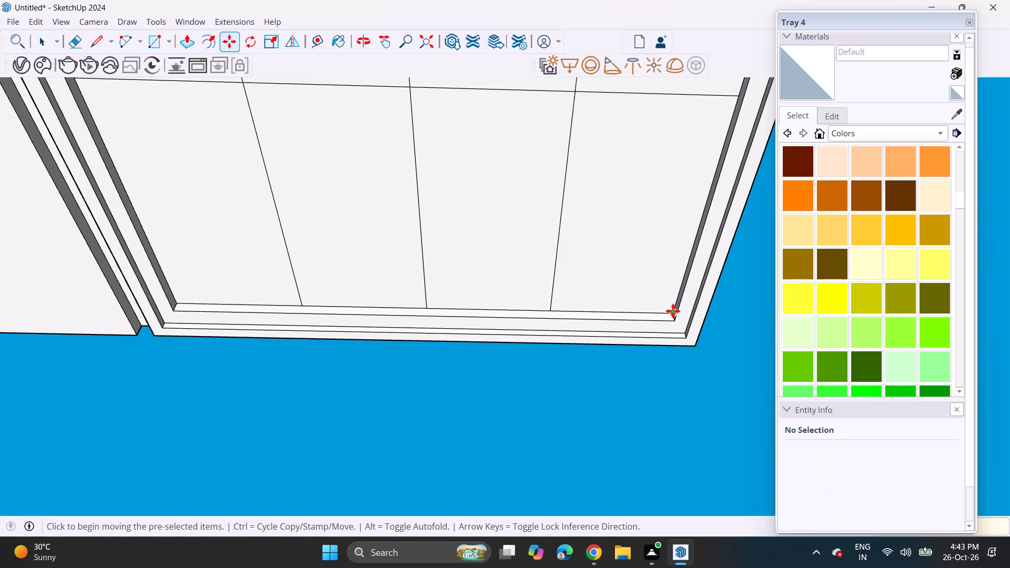
Erase the centre line's middle segment to merge the two central grid cells into one wide panel.
{"action": "scroll", "coordinate": [385, 220], "scroll_direction": "down", "scroll_amount": 2}
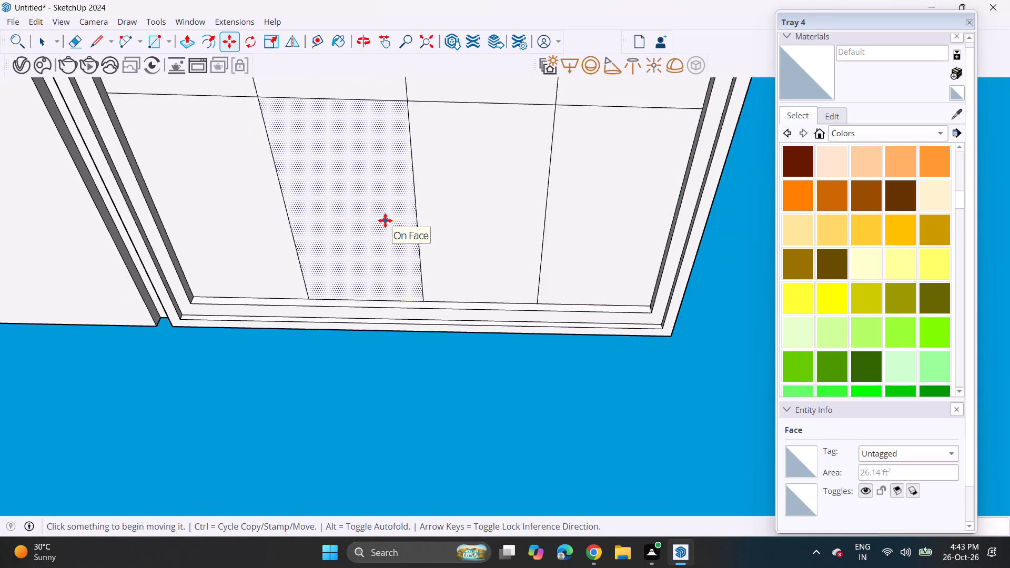
{"action": "scroll", "coordinate": [385, 220], "scroll_direction": "down", "scroll_amount": 4}
{"action": "scroll", "coordinate": [394, 204], "scroll_direction": "up", "scroll_amount": 2}
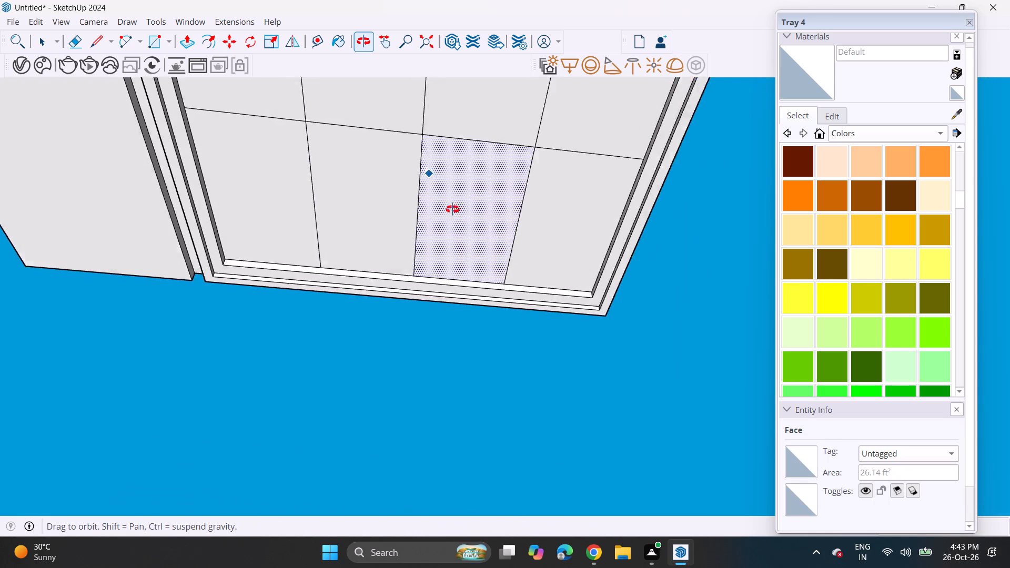
{"action": "middle_click_drag", "start_coordinate": [414, 180], "coordinate": [457, 289], "text": "shift"}
{"action": "scroll", "coordinate": [424, 214], "scroll_direction": "down", "scroll_amount": 4}
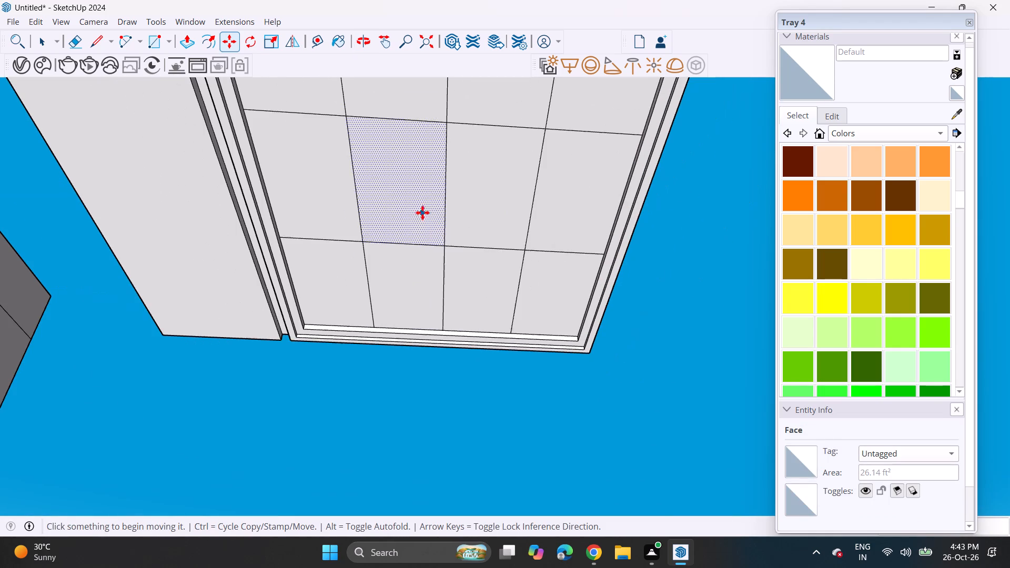
{"action": "left_click", "coordinate": [72, 40]}
{"action": "left_click_drag", "start_coordinate": [427, 161], "coordinate": [454, 166]}
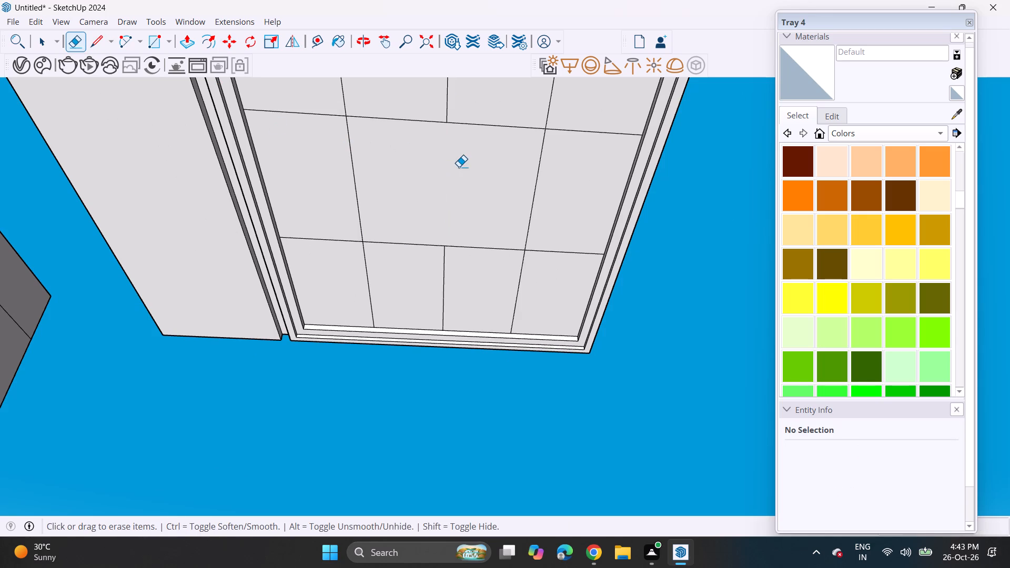
Offset the outlines of the four panels in the far end row inward by an equal distance.
{"action": "scroll", "coordinate": [448, 160], "scroll_direction": "down", "scroll_amount": 3}
{"action": "scroll", "coordinate": [445, 160], "scroll_direction": "up", "scroll_amount": 1}
{"action": "middle_click_drag", "start_coordinate": [430, 164], "coordinate": [443, 256]}
{"action": "middle_click_drag", "start_coordinate": [440, 239], "coordinate": [438, 232]}
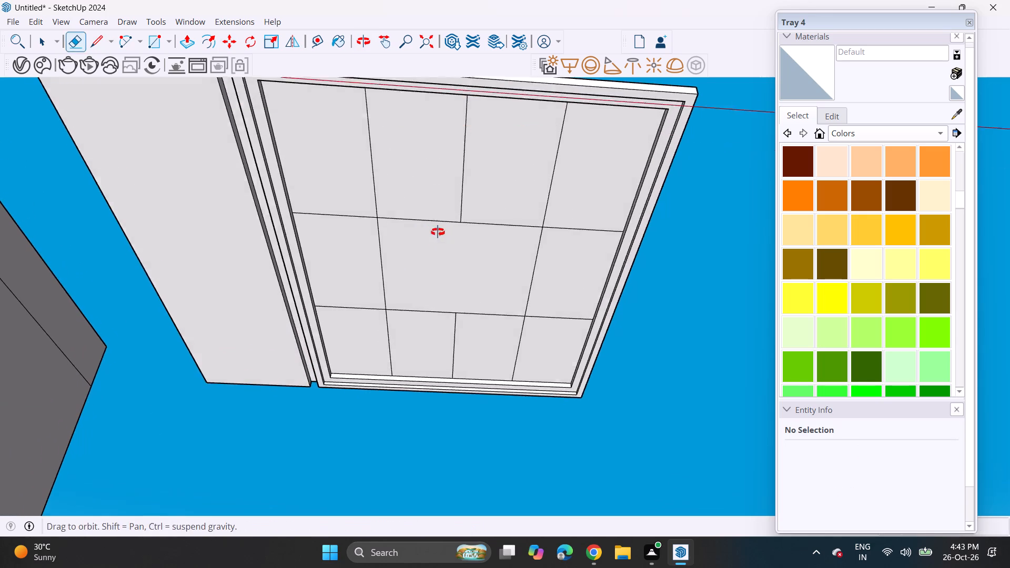
{"action": "middle_click_drag", "start_coordinate": [438, 232], "coordinate": [428, 213]}
{"action": "left_click", "coordinate": [211, 48]}
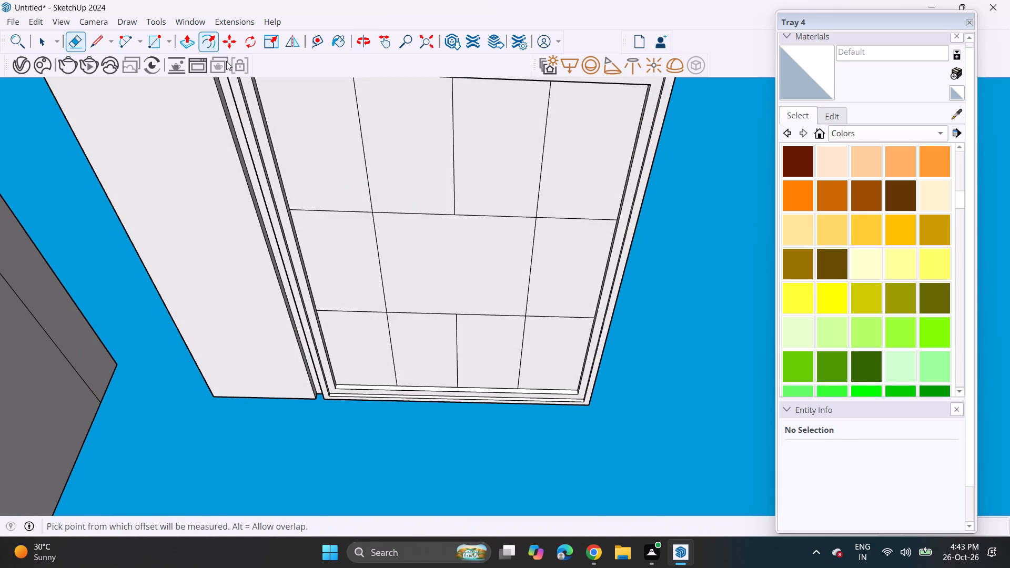
{"action": "left_click", "coordinate": [366, 166]}
{"action": "left_click", "coordinate": [362, 163]}
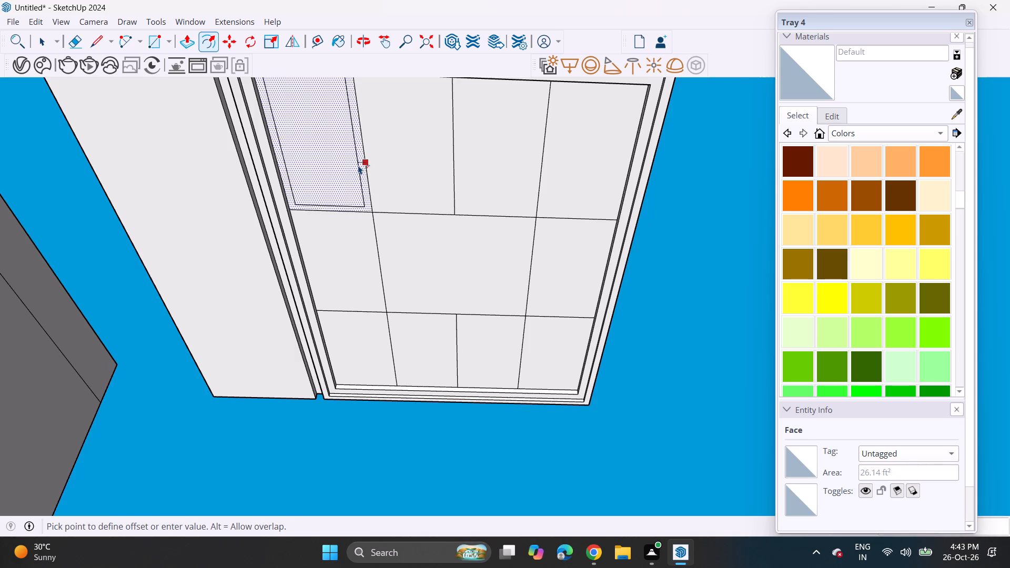
{"action": "left_click", "coordinate": [358, 165]}
{"action": "double_click", "coordinate": [376, 191]}
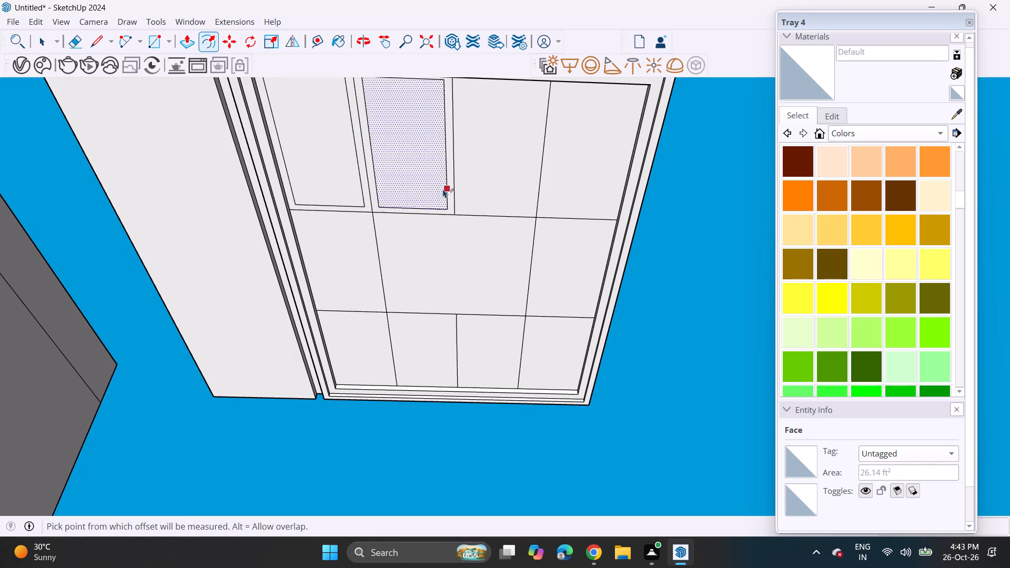
{"action": "double_click", "coordinate": [457, 180]}
{"action": "double_click", "coordinate": [548, 168]}
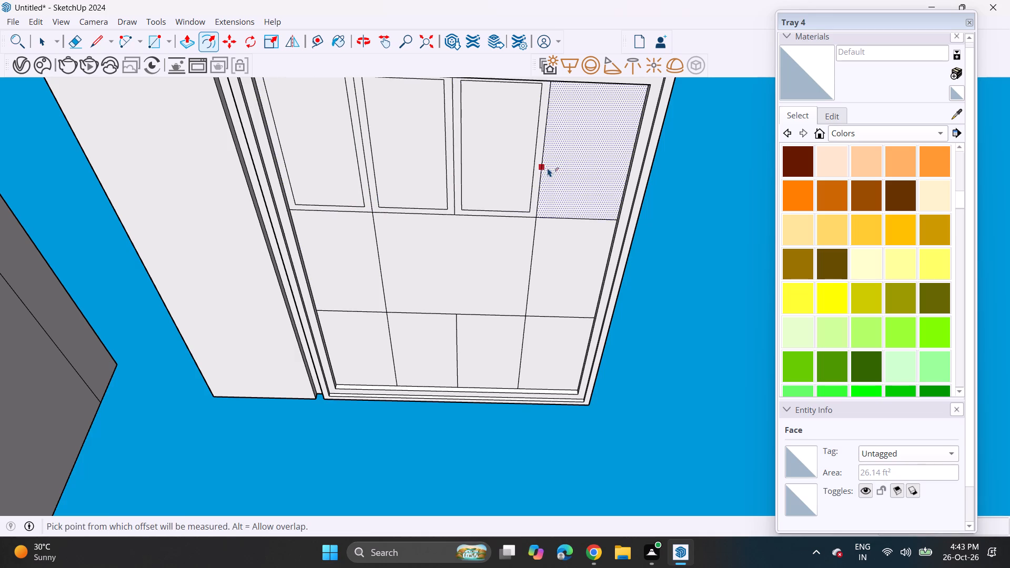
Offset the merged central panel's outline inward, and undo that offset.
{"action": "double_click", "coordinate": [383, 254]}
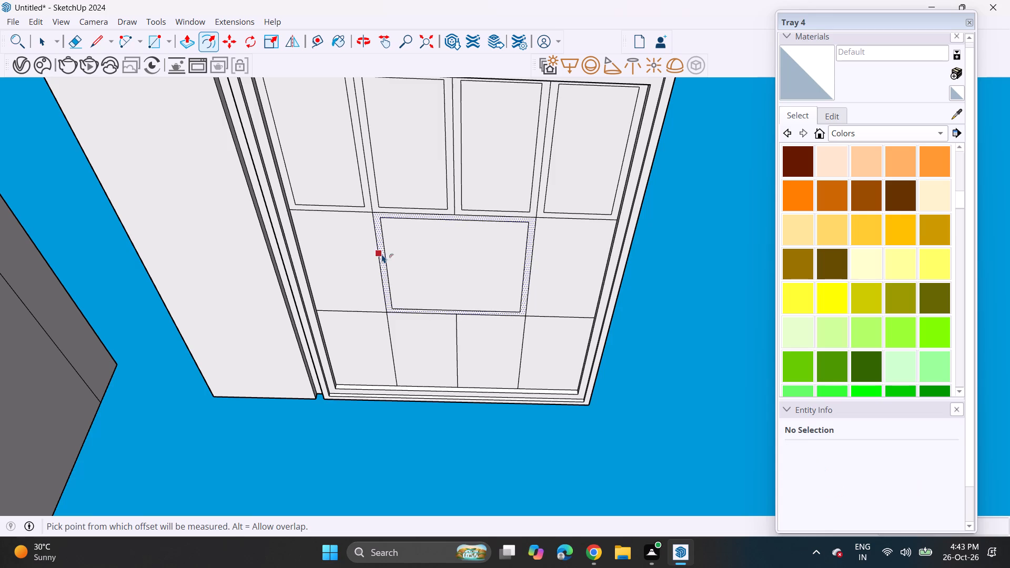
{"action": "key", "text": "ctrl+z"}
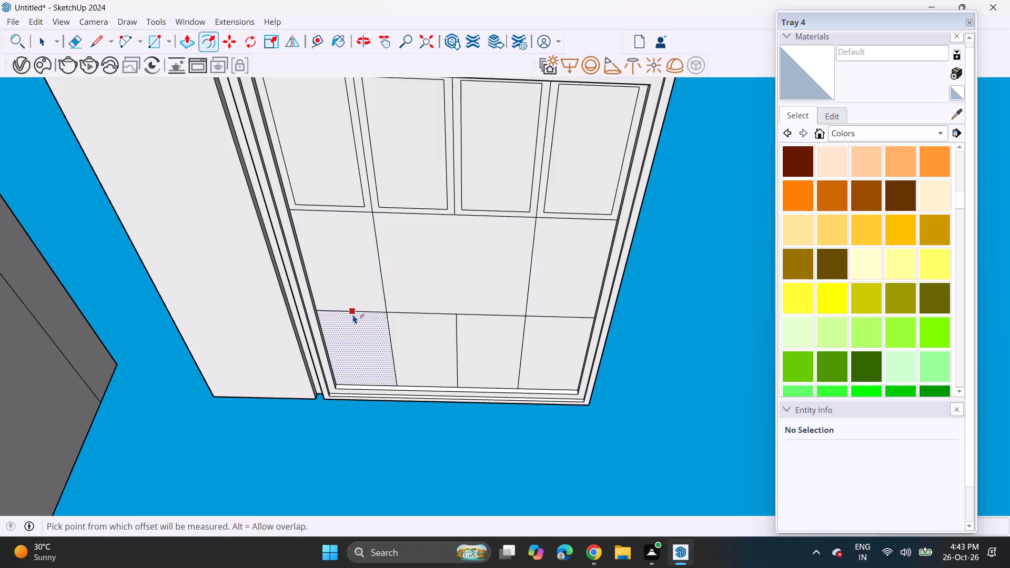
Offset the outlines of the four near-row panels and the two middle-row side panels inward by the same distance as before.
{"action": "double_click", "coordinate": [353, 315]}
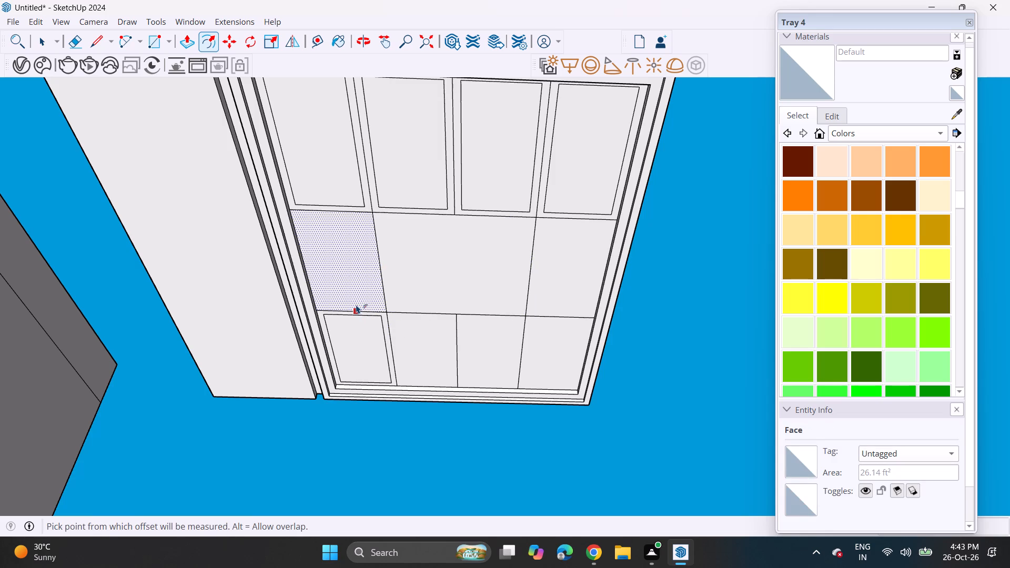
{"action": "double_click", "coordinate": [356, 305]}
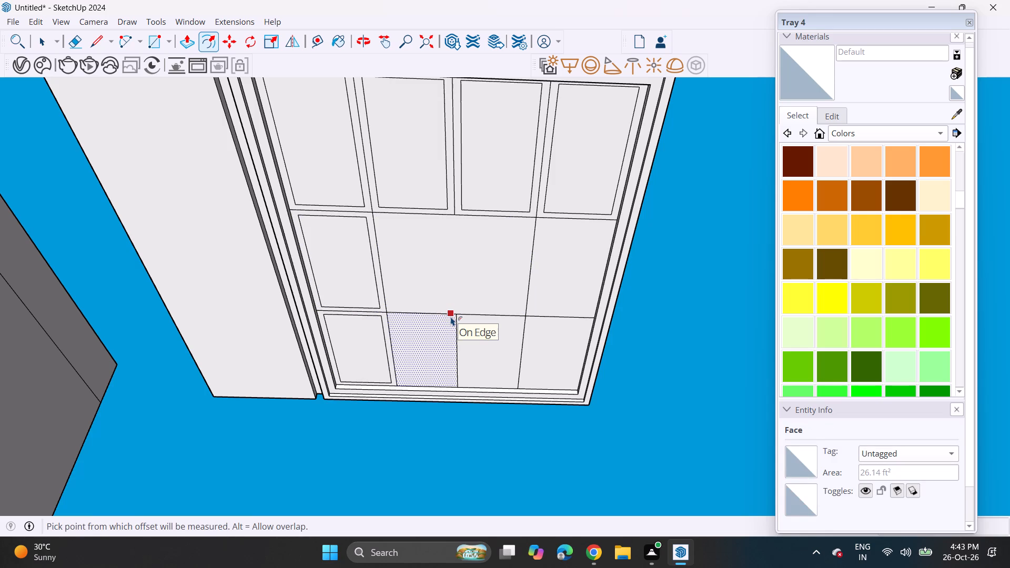
{"action": "double_click", "coordinate": [451, 317]}
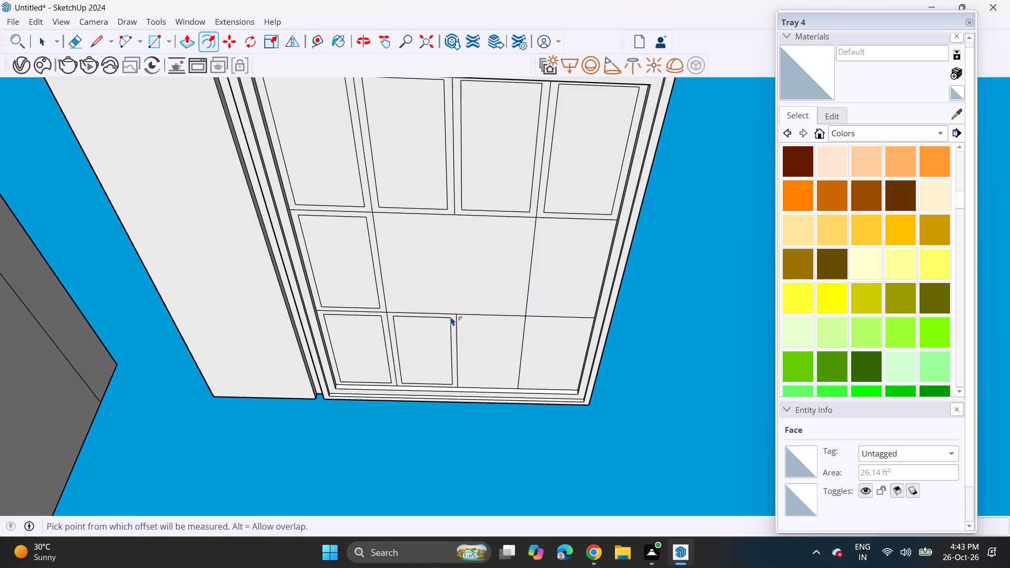
{"action": "double_click", "coordinate": [469, 317]}
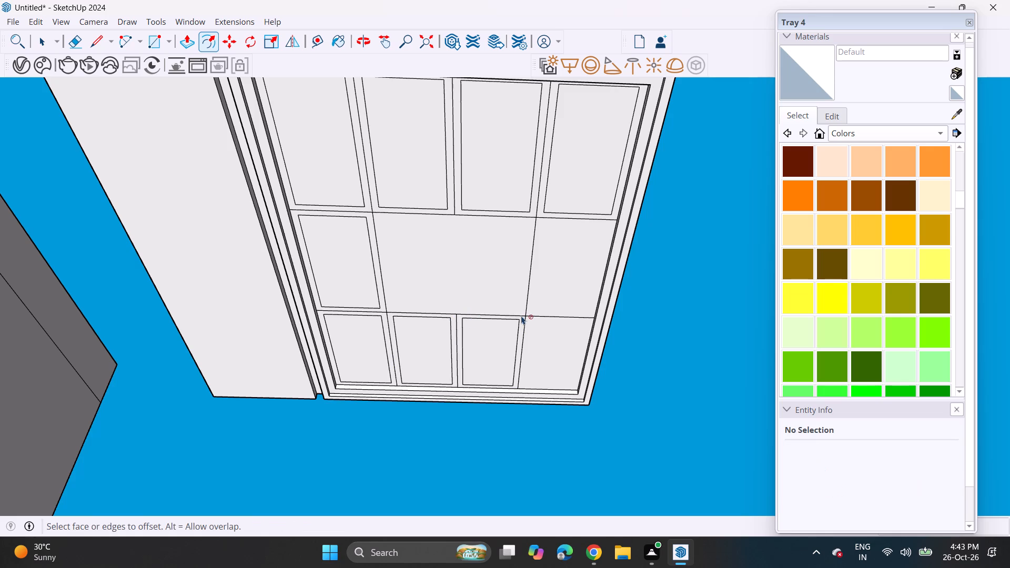
{"action": "double_click", "coordinate": [531, 326]}
{"action": "double_click", "coordinate": [525, 289]}
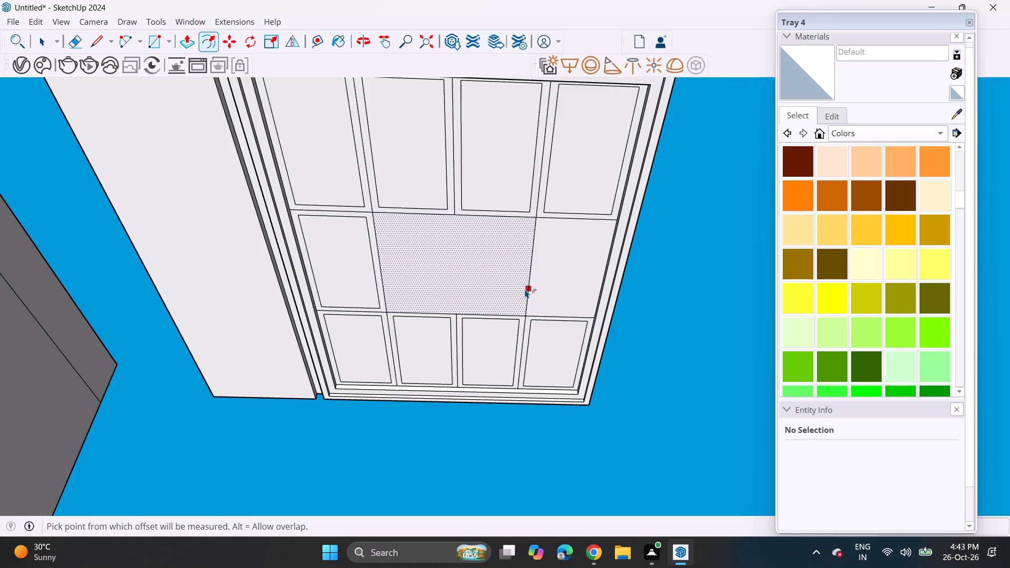
{"action": "key", "text": "ctrl+z"}
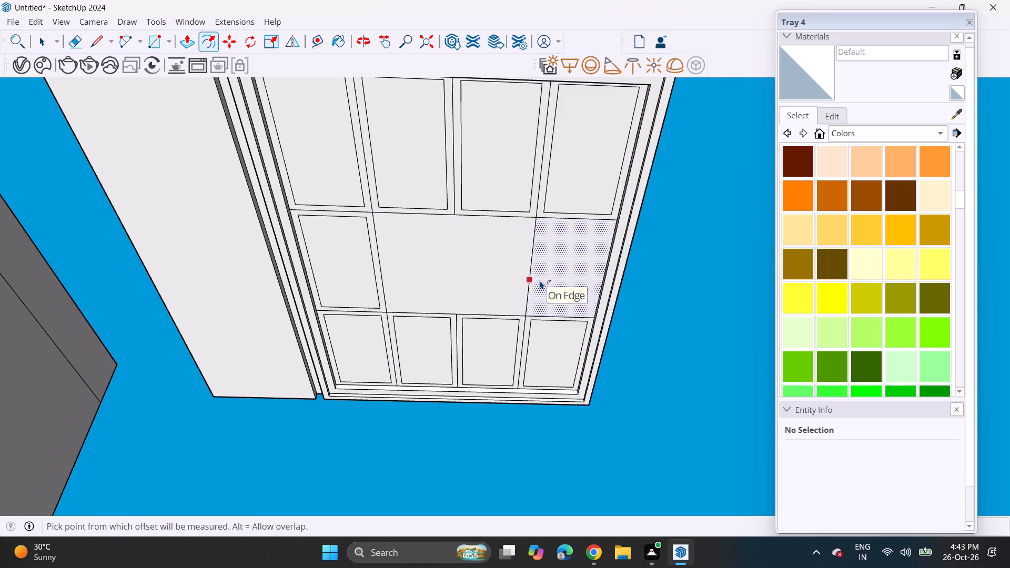
{"action": "double_click", "coordinate": [540, 280]}
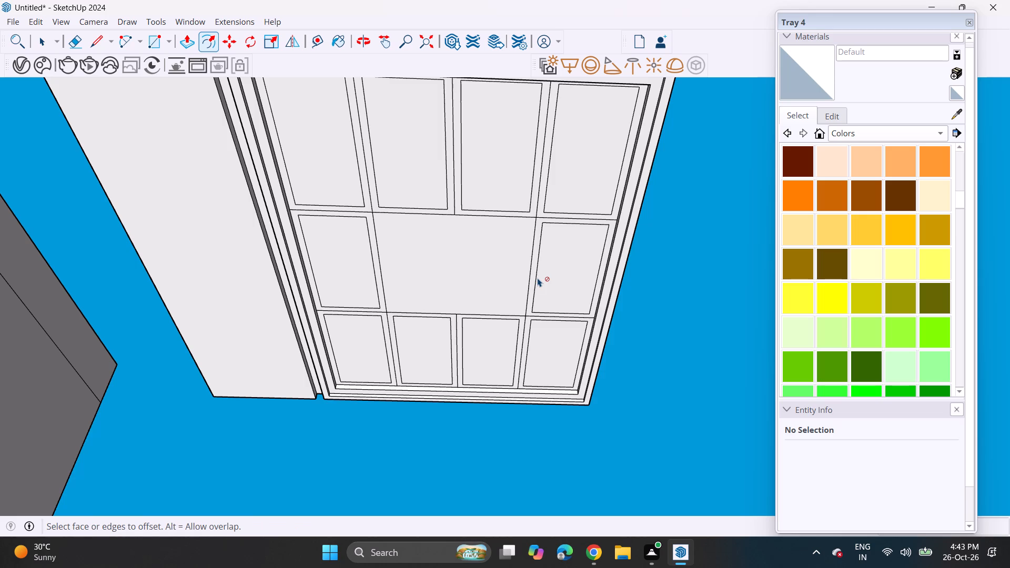
Erase the grid lines between the far-row panels and the line separating that row from the middle row's side panels.
{"action": "left_click", "coordinate": [76, 44]}
{"action": "scroll", "coordinate": [403, 229], "scroll_direction": "up", "scroll_amount": 3}
{"action": "scroll", "coordinate": [366, 199], "scroll_direction": "up", "scroll_amount": 4}
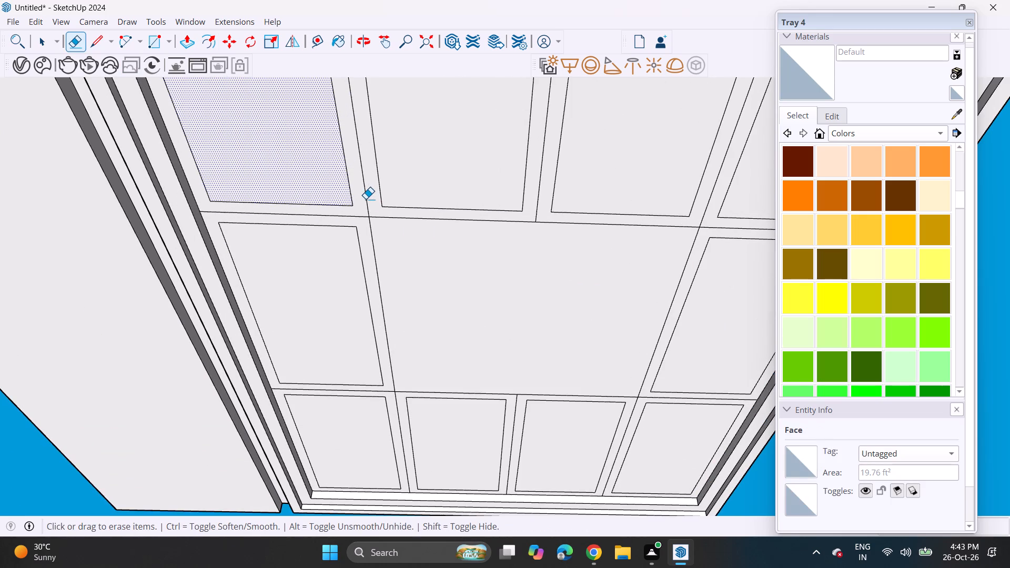
{"action": "left_click", "coordinate": [366, 195]}
{"action": "left_click", "coordinate": [361, 217]}
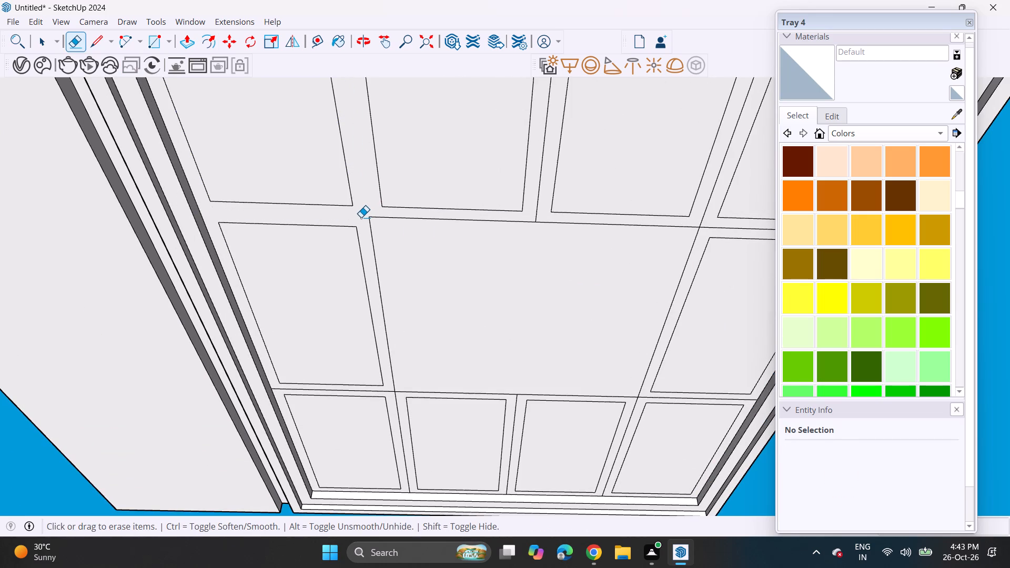
{"action": "scroll", "coordinate": [361, 217], "scroll_direction": "down", "scroll_amount": 4}
{"action": "left_click", "coordinate": [484, 213]}
{"action": "left_click", "coordinate": [602, 208]}
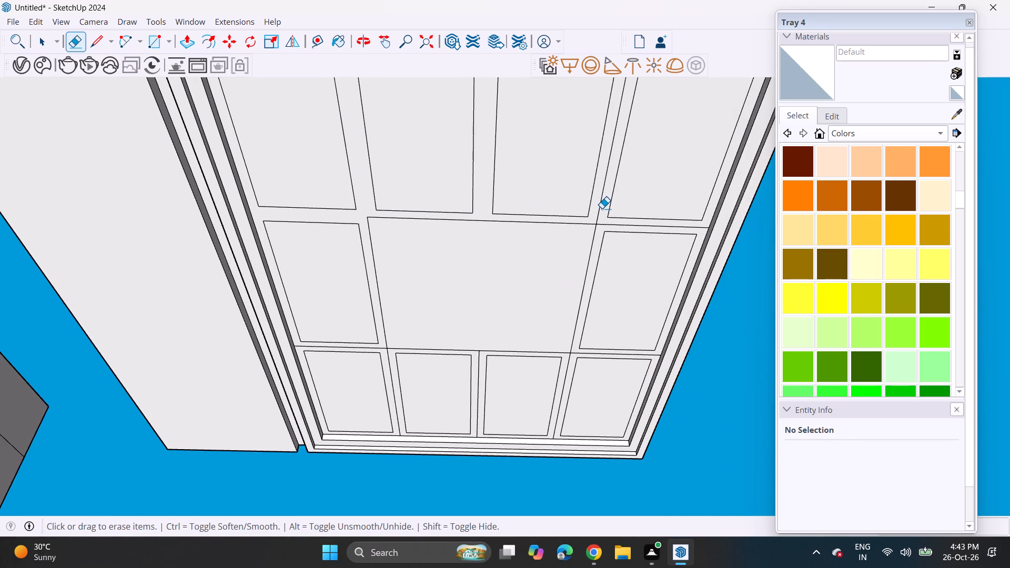
{"action": "left_click", "coordinate": [601, 208]}
{"action": "left_click", "coordinate": [607, 225]}
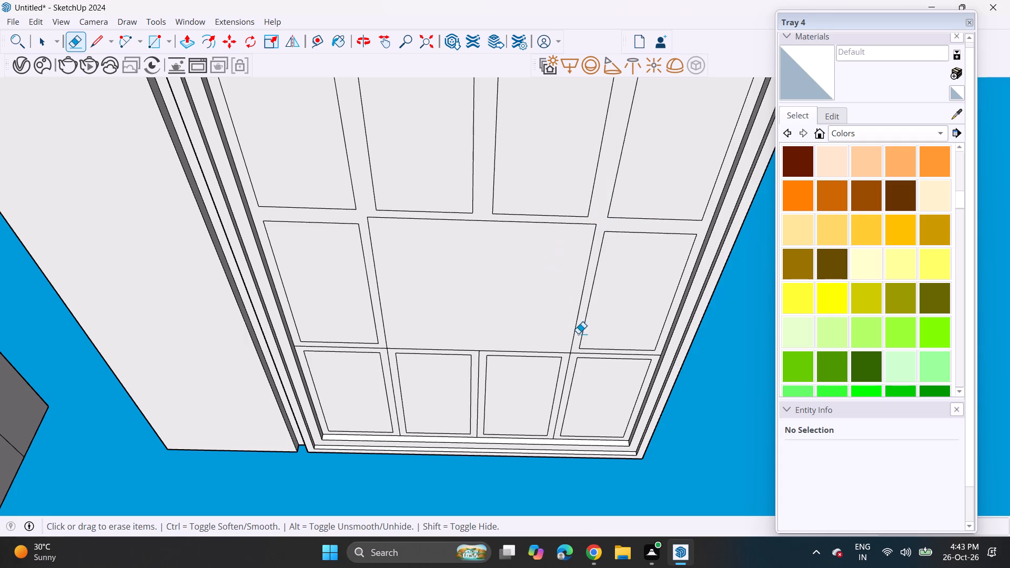
Erase the grid lines between the near-row panels and those separating the row from the side panels, keeping the central panel's outline.
{"action": "scroll", "coordinate": [568, 384], "scroll_direction": "up", "scroll_amount": 2}
{"action": "scroll", "coordinate": [568, 384], "scroll_direction": "down", "scroll_amount": 1}
{"action": "scroll", "coordinate": [568, 384], "scroll_direction": "up", "scroll_amount": 1}
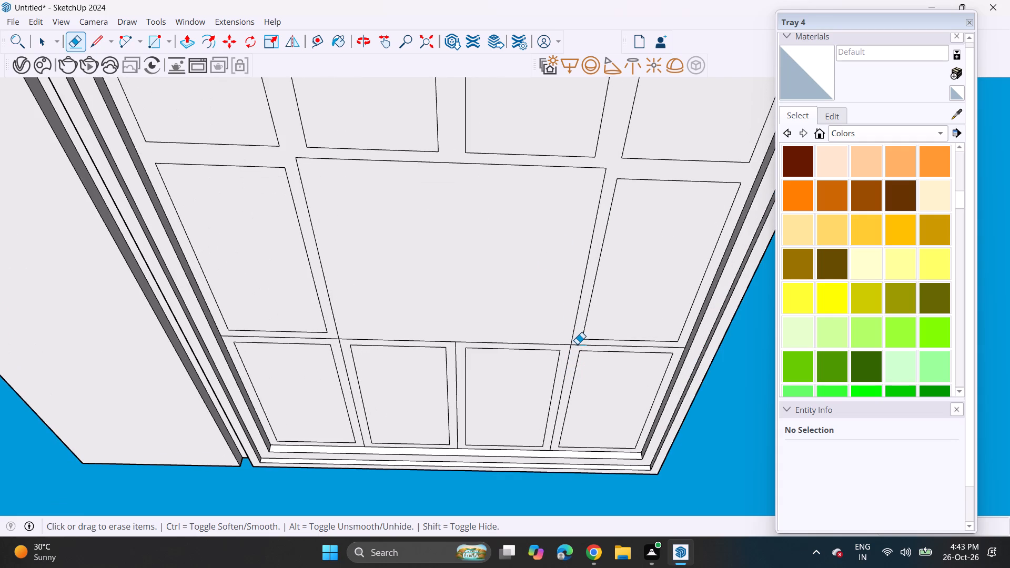
{"action": "left_click", "coordinate": [577, 344]}
{"action": "left_click", "coordinate": [572, 352]}
{"action": "left_click", "coordinate": [571, 352]}
{"action": "left_click", "coordinate": [571, 352]}
{"action": "left_click", "coordinate": [455, 358]}
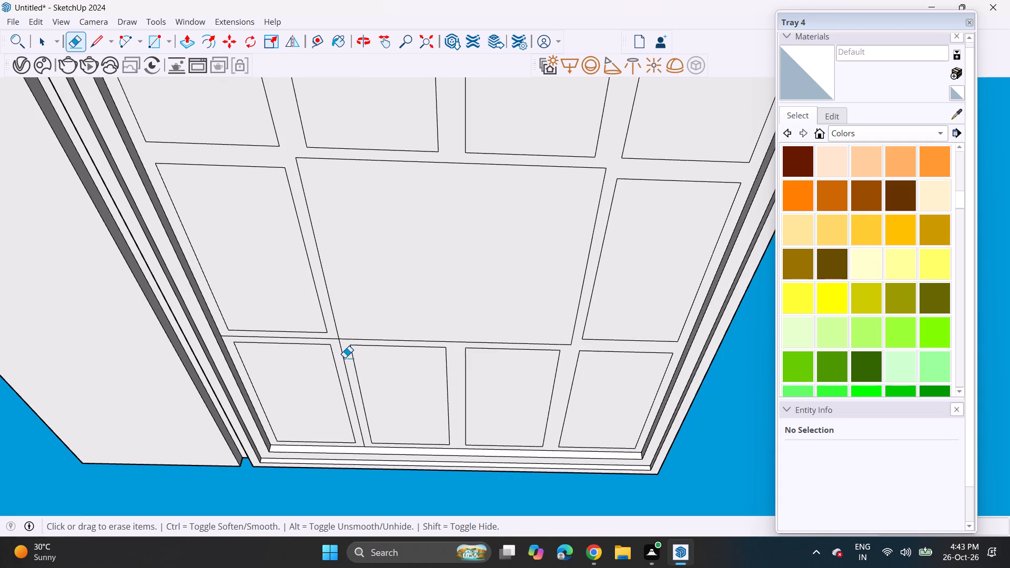
{"action": "left_click", "coordinate": [345, 358]}
{"action": "left_click", "coordinate": [331, 338]}
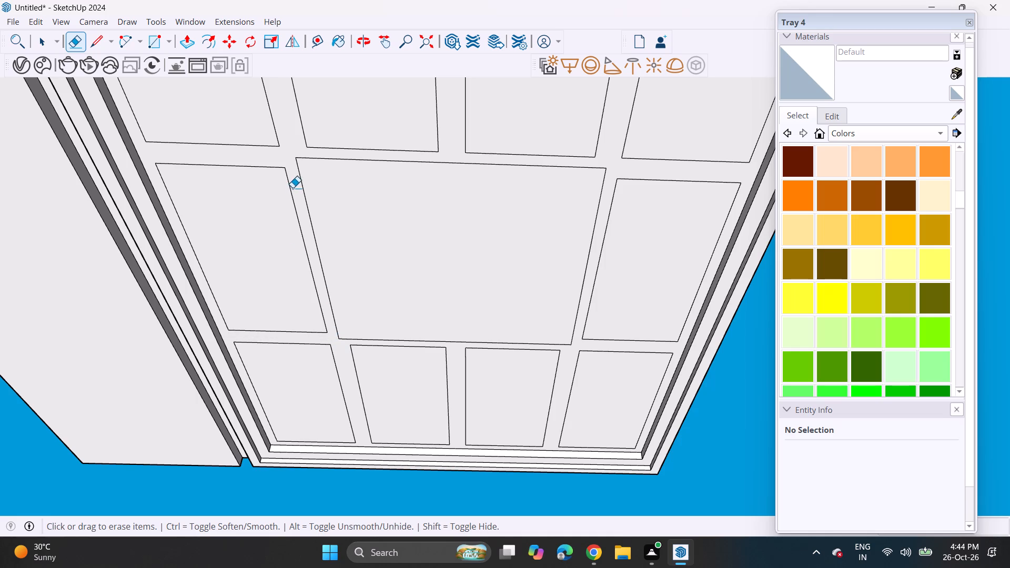
Move the central panel's two side edges slightly inward along the red axis to widen the strips beside it.
{"action": "scroll", "coordinate": [315, 187], "scroll_direction": "down", "scroll_amount": 3}
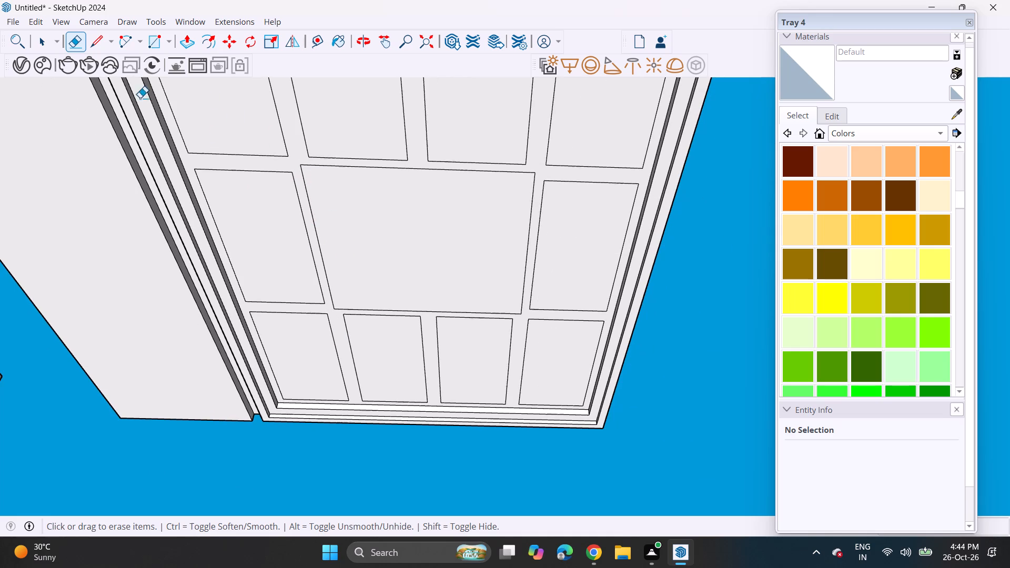
{"action": "left_click", "coordinate": [227, 45]}
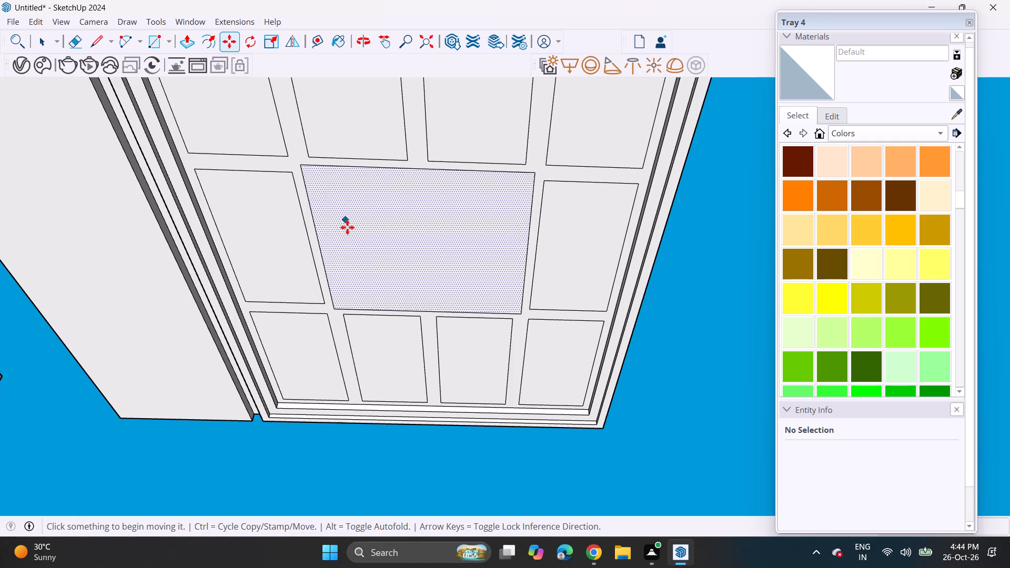
{"action": "left_click", "coordinate": [325, 251]}
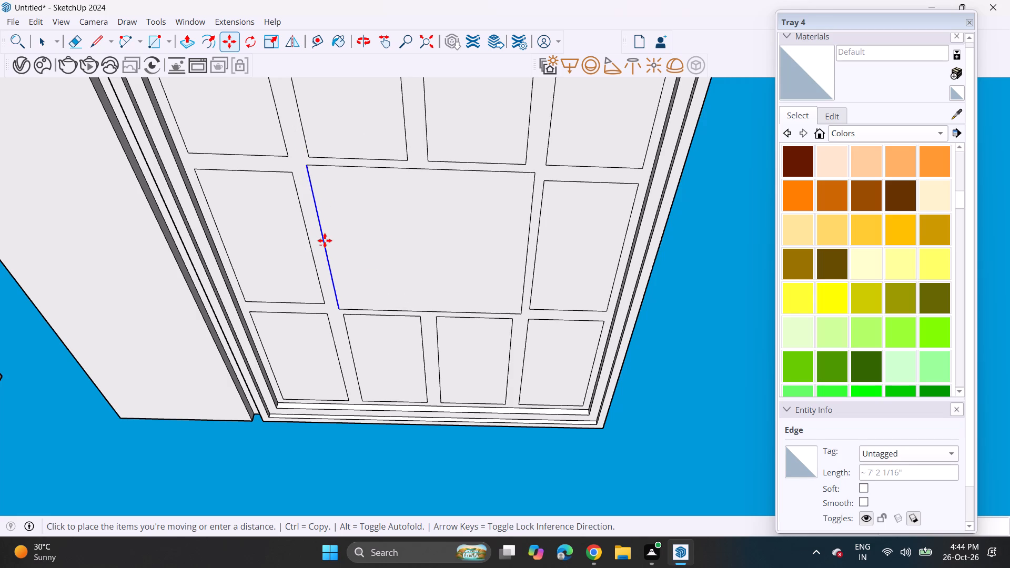
{"action": "scroll", "coordinate": [327, 240], "scroll_direction": "up", "scroll_amount": 6}
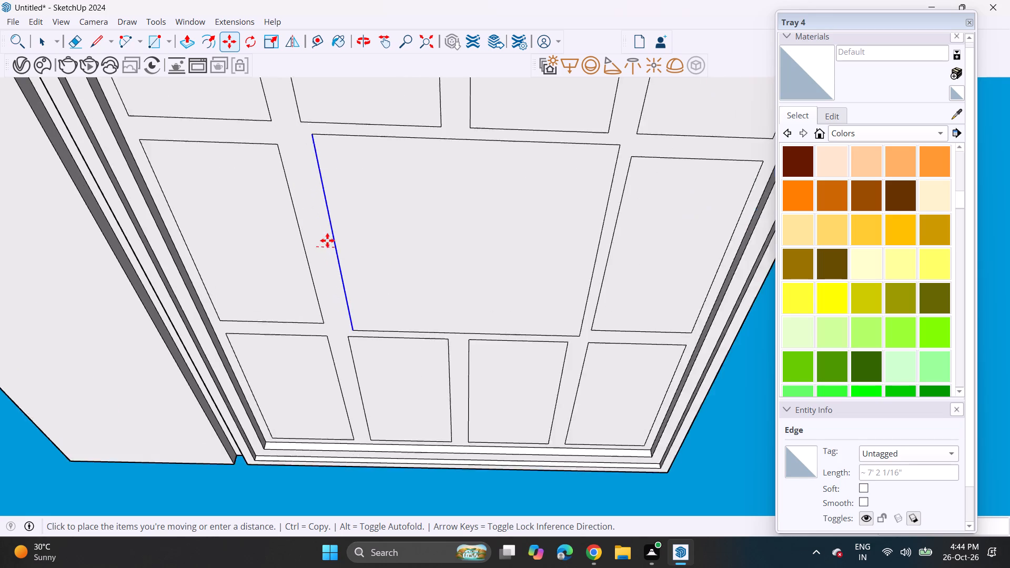
{"action": "middle_click_drag", "start_coordinate": [333, 239], "coordinate": [363, 259]}
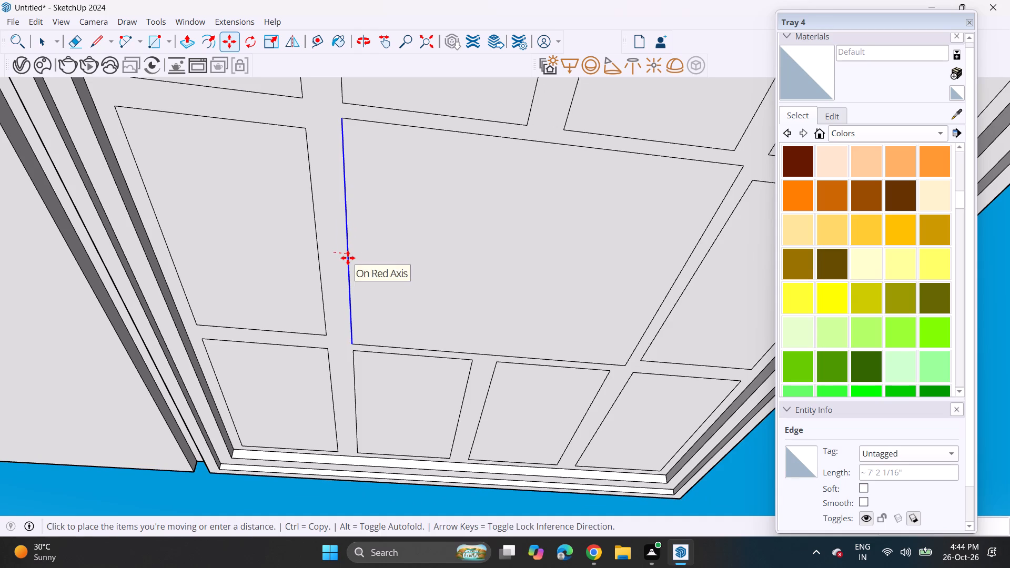
{"action": "left_click", "coordinate": [348, 258]}
{"action": "left_click", "coordinate": [676, 288]}
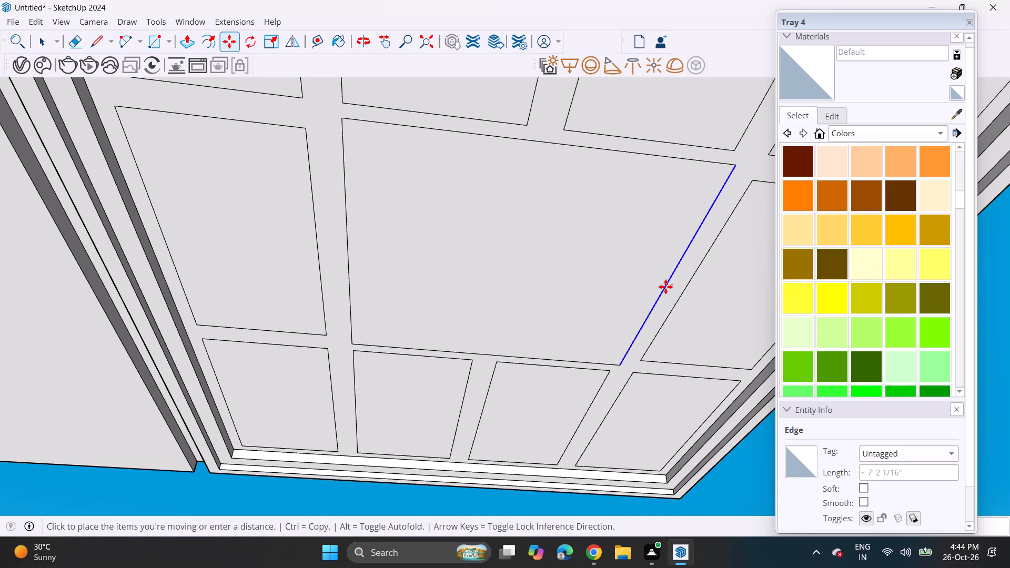
{"action": "left_click", "coordinate": [663, 286]}
Push/Pull the grid frame between the ceiling panels downward to the level of the surrounding step, leaving the panels recessed.
{"action": "scroll", "coordinate": [512, 263], "scroll_direction": "down", "scroll_amount": 4}
{"action": "middle_click_drag", "start_coordinate": [490, 288], "coordinate": [481, 282]}
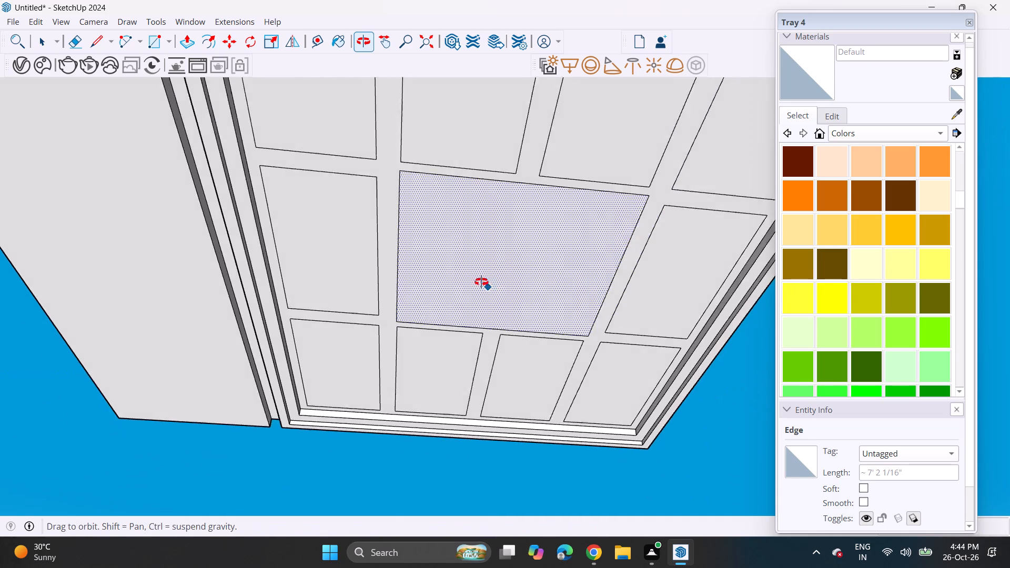
{"action": "middle_click_drag", "start_coordinate": [481, 282], "coordinate": [467, 296]}
{"action": "left_click", "coordinate": [197, 43]}
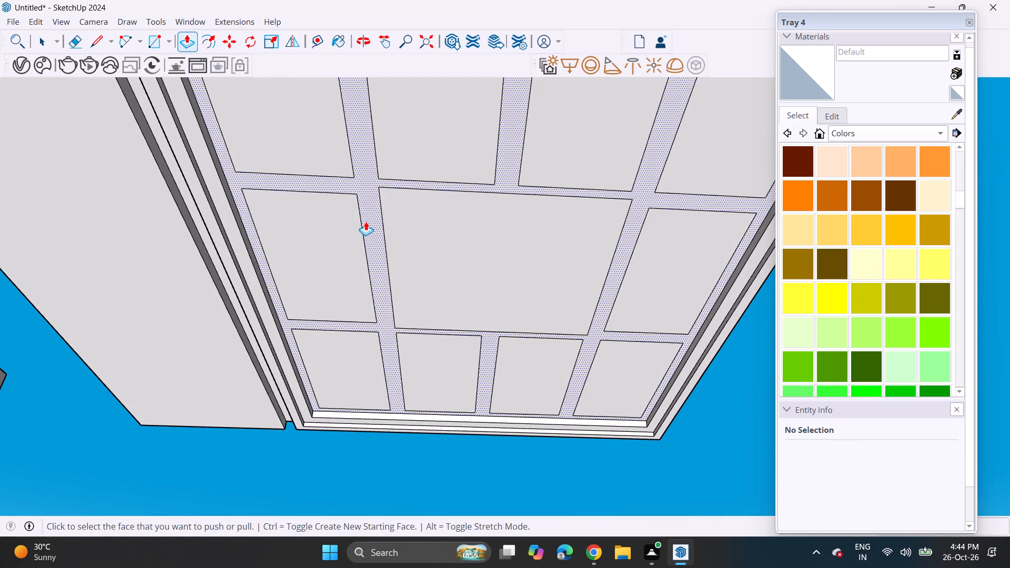
{"action": "left_click", "coordinate": [366, 221]}
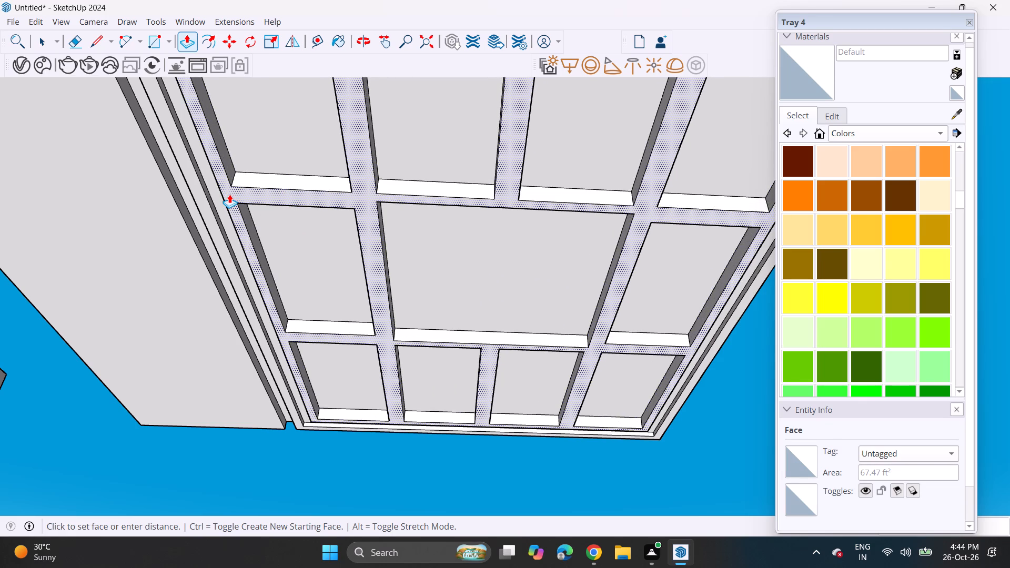
{"action": "left_click", "coordinate": [211, 173]}
Draw a small circle at about the centre of the corner panel in the near end row.
{"action": "scroll", "coordinate": [286, 190], "scroll_direction": "down", "scroll_amount": 4}
{"action": "scroll", "coordinate": [309, 229], "scroll_direction": "up", "scroll_amount": 1}
{"action": "middle_click_drag", "start_coordinate": [316, 229], "coordinate": [322, 198]}
{"action": "scroll", "coordinate": [322, 198], "scroll_direction": "down", "scroll_amount": 3}
{"action": "scroll", "coordinate": [435, 323], "scroll_direction": "up", "scroll_amount": 4}
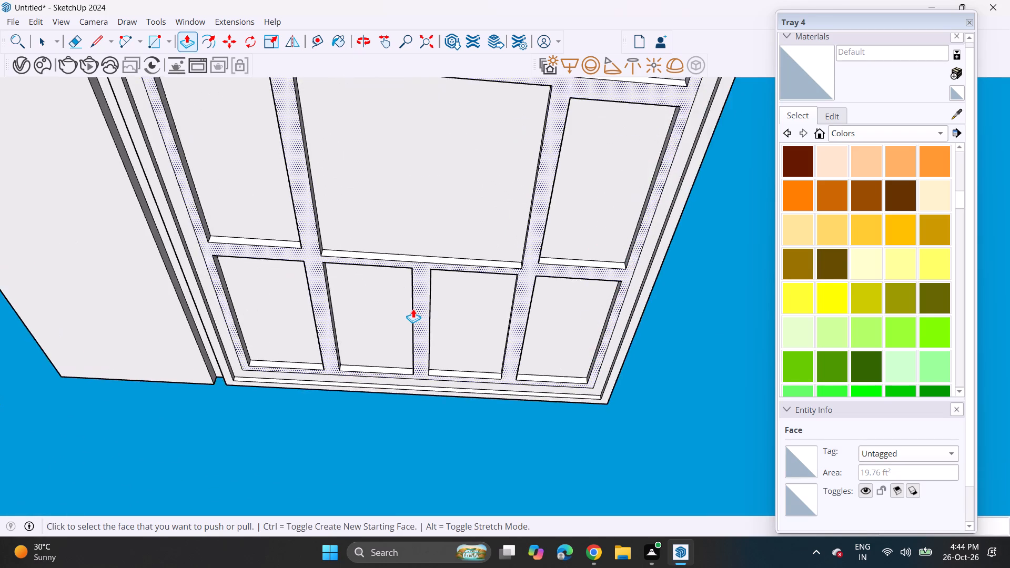
{"action": "scroll", "coordinate": [413, 309], "scroll_direction": "up", "scroll_amount": 2}
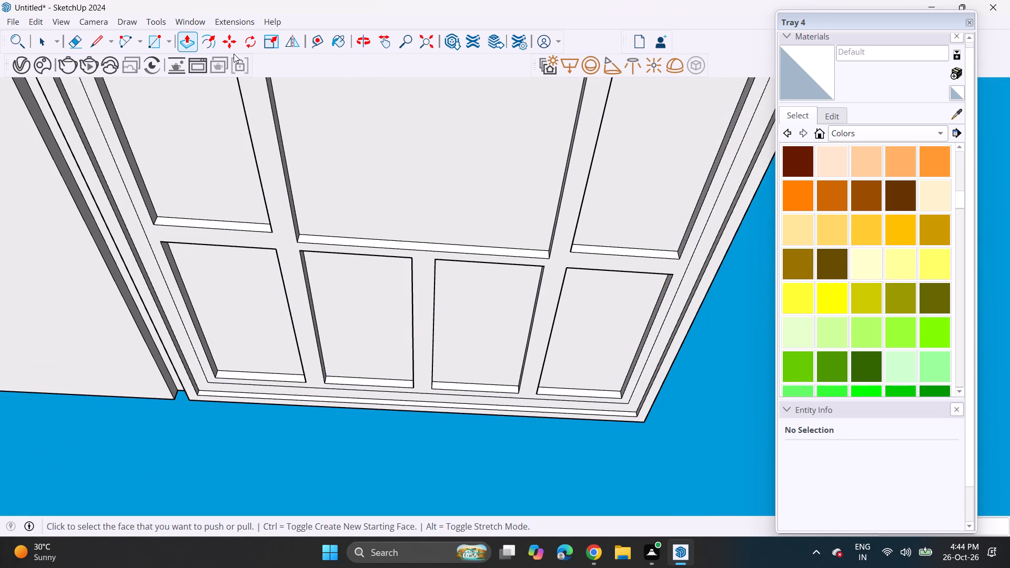
{"action": "left_click", "coordinate": [141, 46]}
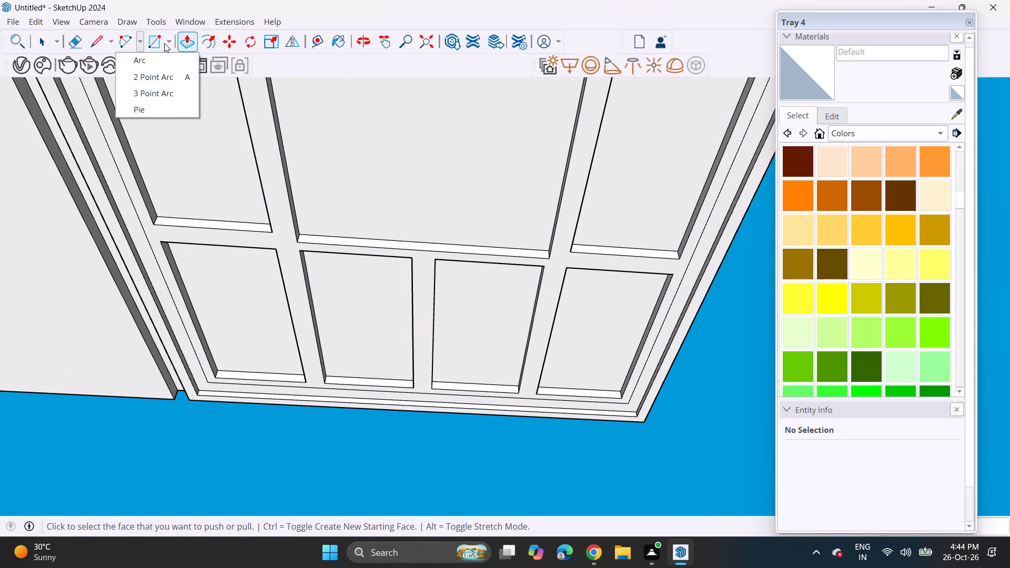
{"action": "left_click", "coordinate": [170, 44]}
{"action": "left_click", "coordinate": [174, 87]}
{"action": "scroll", "coordinate": [216, 283], "scroll_direction": "up", "scroll_amount": 2}
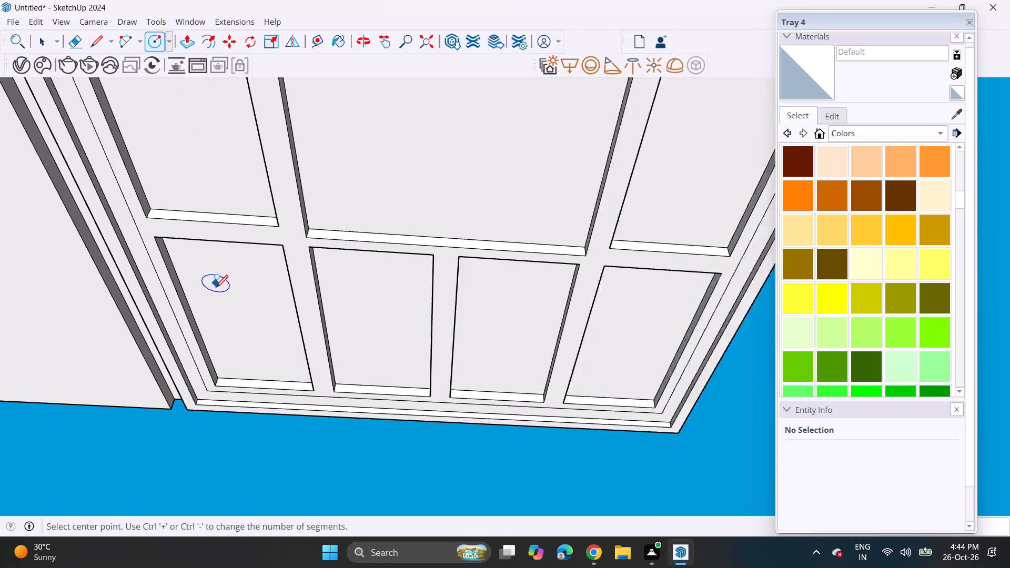
{"action": "scroll", "coordinate": [216, 287], "scroll_direction": "up", "scroll_amount": 2}
{"action": "left_click", "coordinate": [249, 317]}
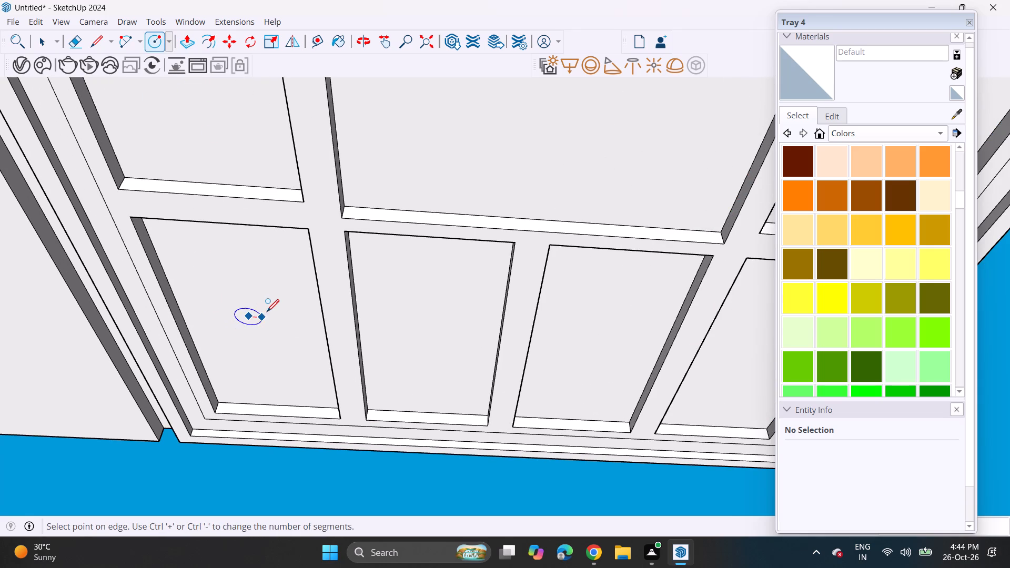
{"action": "left_click", "coordinate": [267, 311]}
Copy the circle with its face into the centre of each of the other three near-row panels.
{"action": "key", "text": "space"}
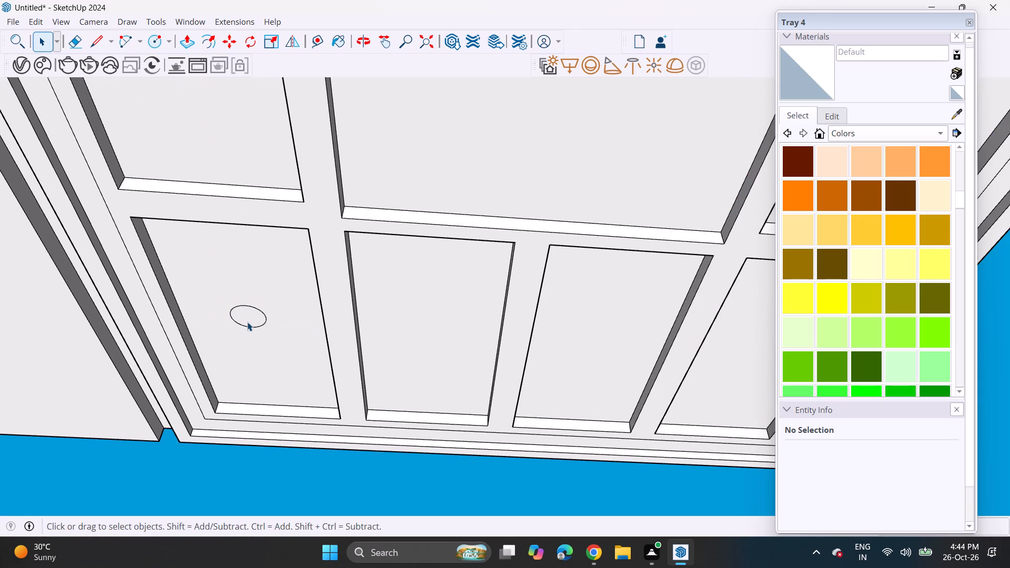
{"action": "double_click", "coordinate": [247, 322]}
{"action": "key", "text": "m"}
{"action": "left_click", "coordinate": [250, 316]}
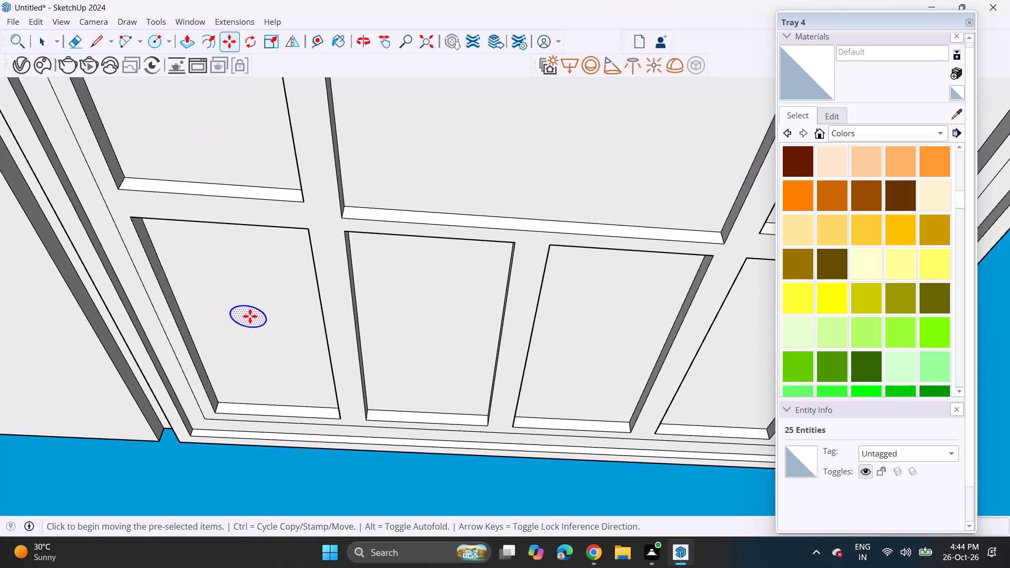
{"action": "left_click", "coordinate": [429, 320]}
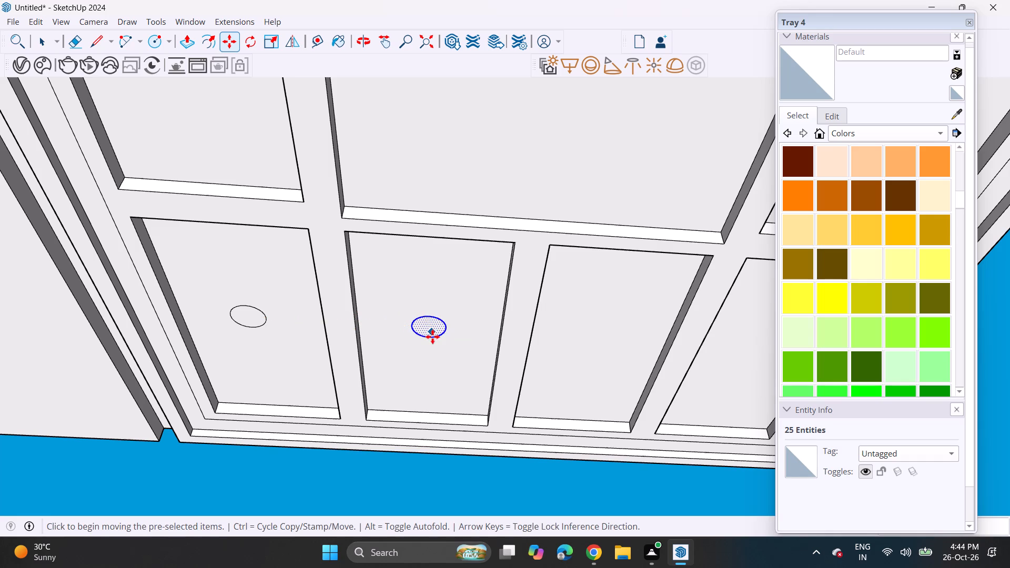
{"action": "left_click", "coordinate": [429, 328]}
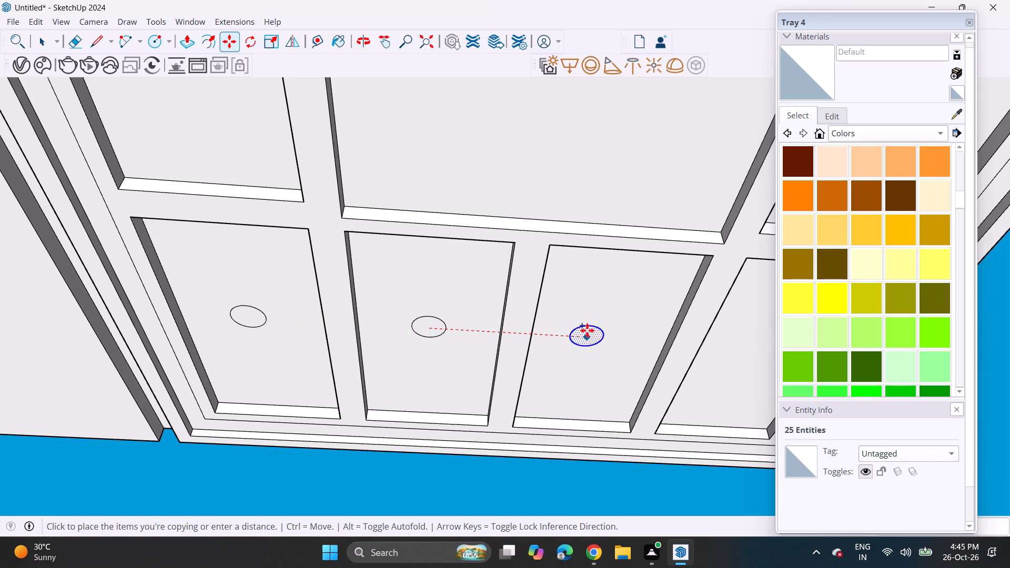
{"action": "left_click", "coordinate": [590, 330]}
{"action": "left_click", "coordinate": [590, 336]}
{"action": "middle_click_drag", "start_coordinate": [623, 324], "coordinate": [380, 329]}
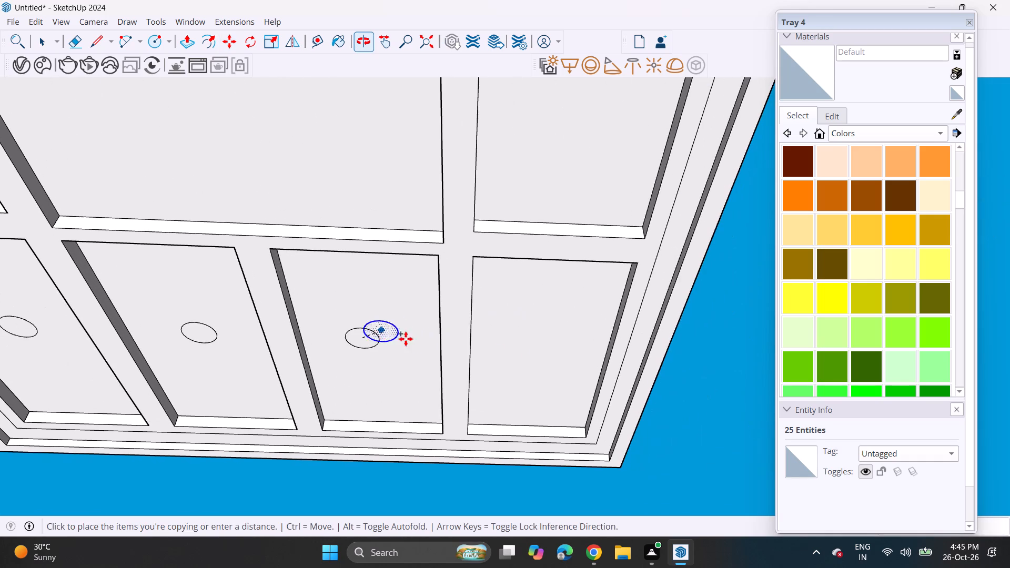
{"action": "left_click", "coordinate": [540, 344]}
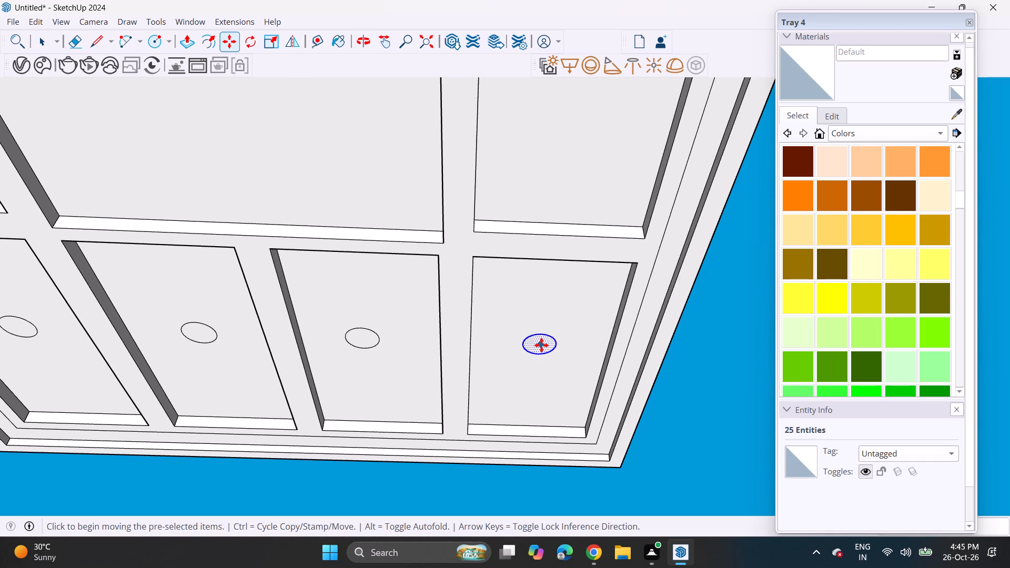
Copy the circle with its face from the near corner panel into the centre of both side panels in the middle row.
{"action": "left_click", "coordinate": [541, 345]}
{"action": "scroll", "coordinate": [537, 271], "scroll_direction": "down", "scroll_amount": 5}
{"action": "middle_click_drag", "start_coordinate": [540, 275], "coordinate": [546, 317], "text": "shift"}
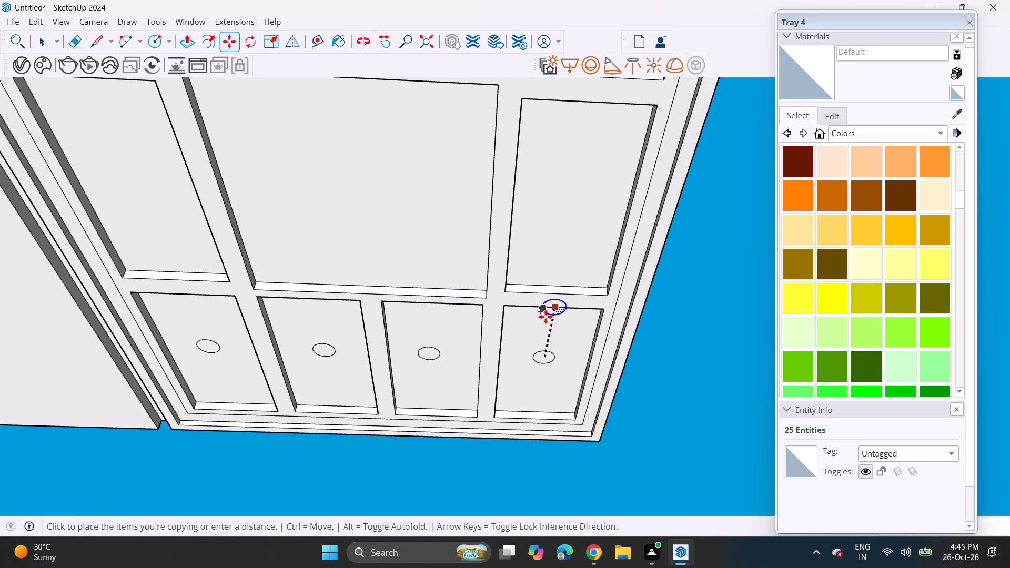
{"action": "left_click", "coordinate": [573, 199]}
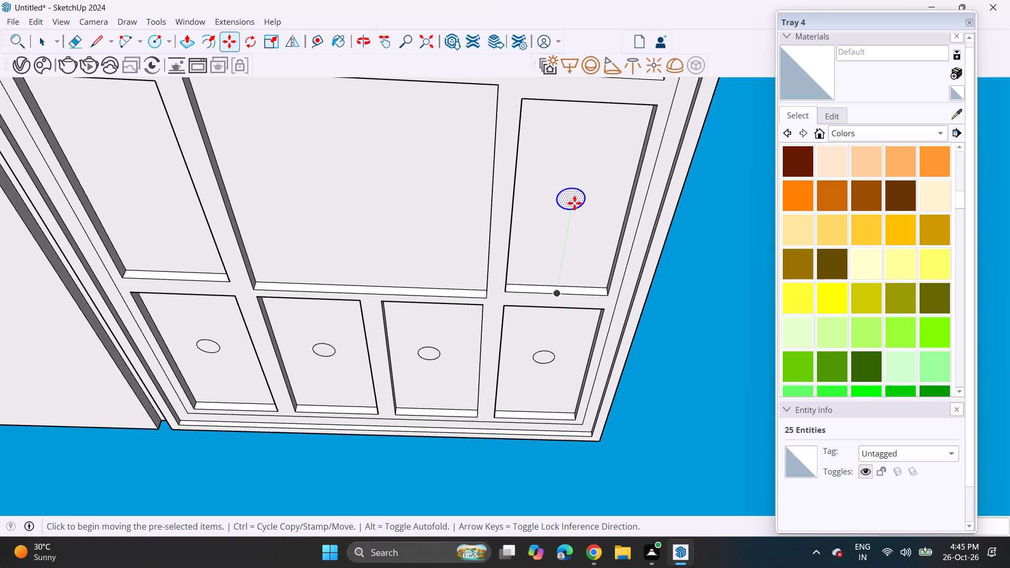
{"action": "left_click", "coordinate": [571, 200]}
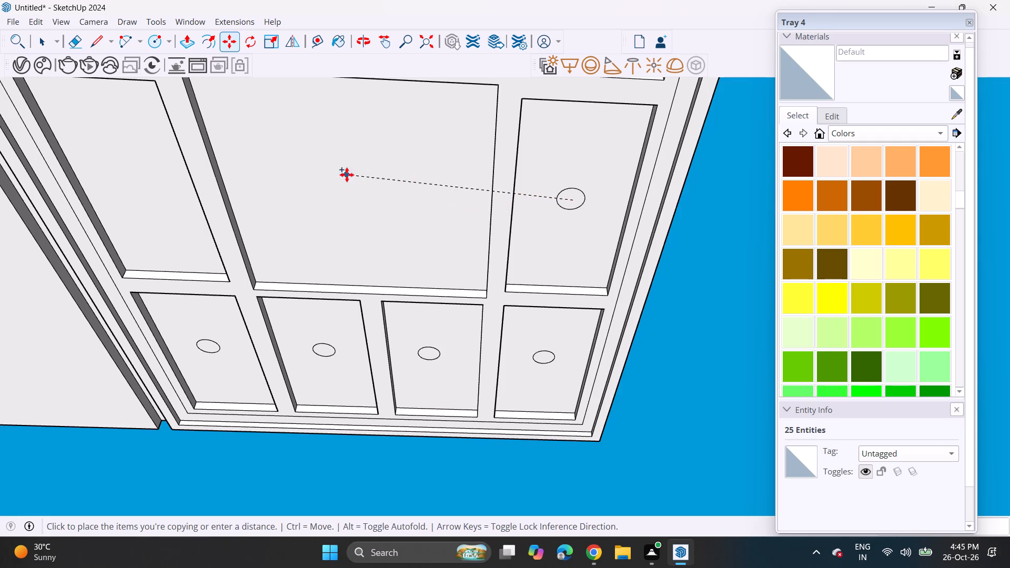
{"action": "middle_click_drag", "start_coordinate": [347, 175], "coordinate": [558, 207], "text": "shift"}
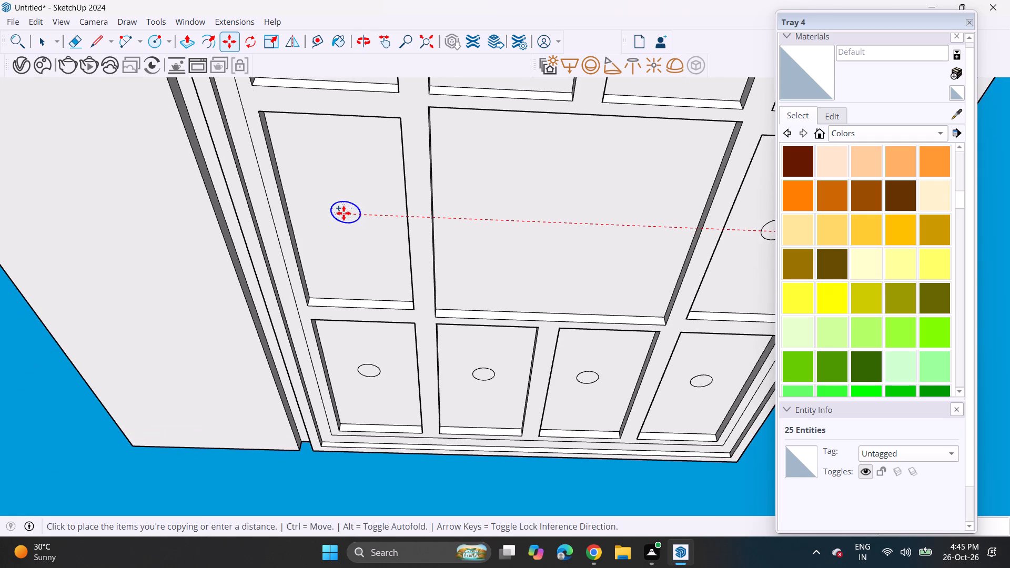
{"action": "left_click", "coordinate": [346, 213]}
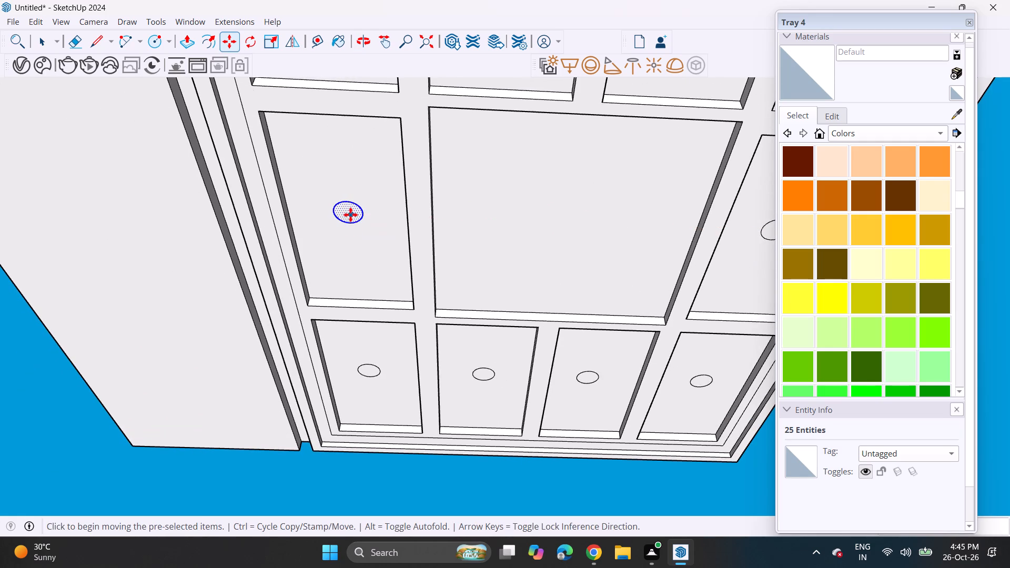
Copy the circle with its face from the middle-row side panel into the centres of the four far-row panels.
{"action": "left_click", "coordinate": [350, 215]}
{"action": "scroll", "coordinate": [351, 128], "scroll_direction": "down", "scroll_amount": 1}
{"action": "middle_click_drag", "start_coordinate": [351, 132], "coordinate": [356, 324], "text": "shift"}
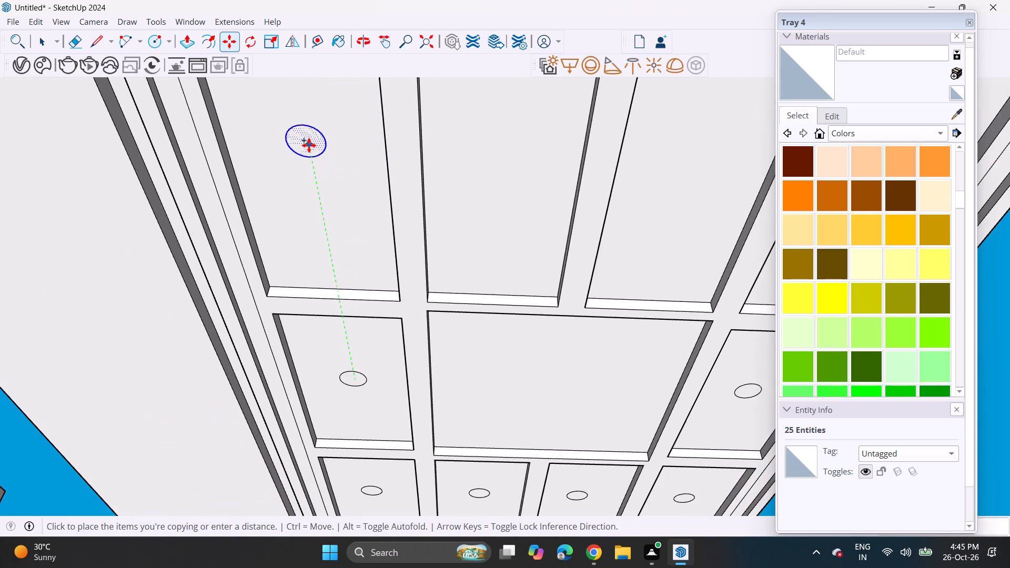
{"action": "left_click", "coordinate": [309, 145]}
{"action": "left_click", "coordinate": [308, 140]}
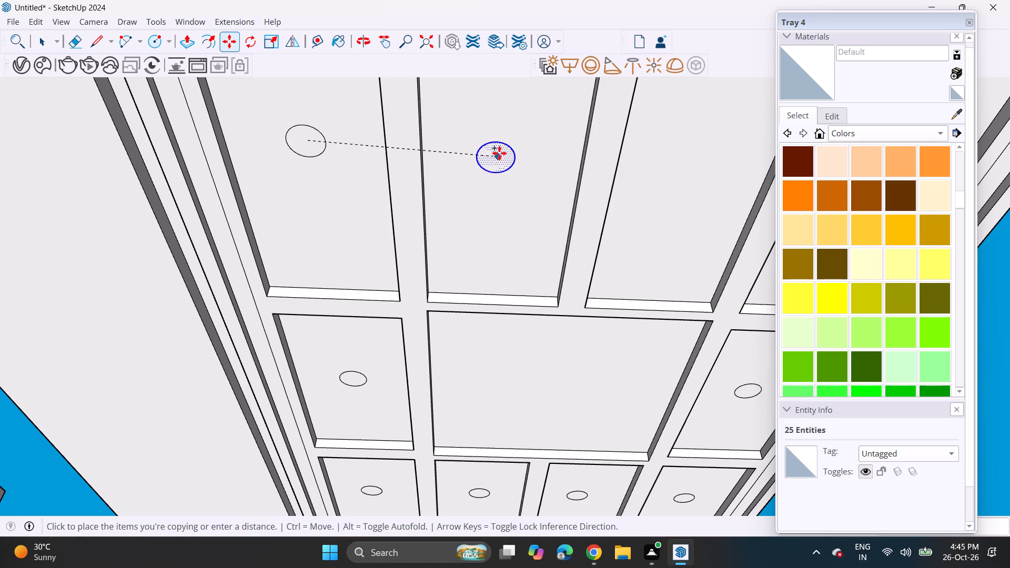
{"action": "left_click", "coordinate": [504, 147]}
{"action": "left_click", "coordinate": [503, 148]}
{"action": "middle_click_drag", "start_coordinate": [598, 151], "coordinate": [524, 151], "text": "shift"}
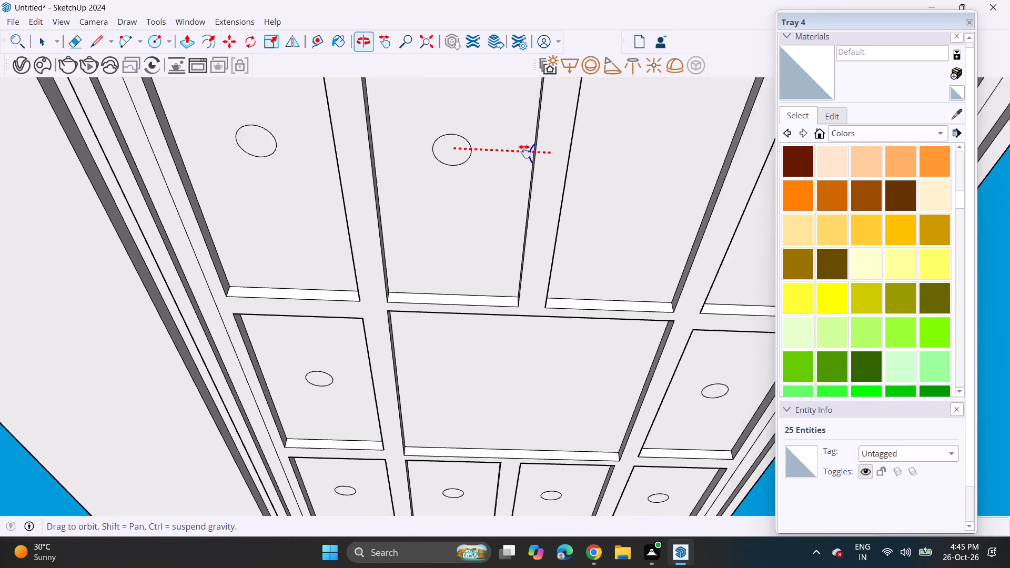
{"action": "middle_click_drag", "start_coordinate": [524, 151], "coordinate": [454, 151], "text": "shift"}
{"action": "left_click", "coordinate": [560, 153]}
{"action": "left_click", "coordinate": [555, 160], "text": "ctrl"}
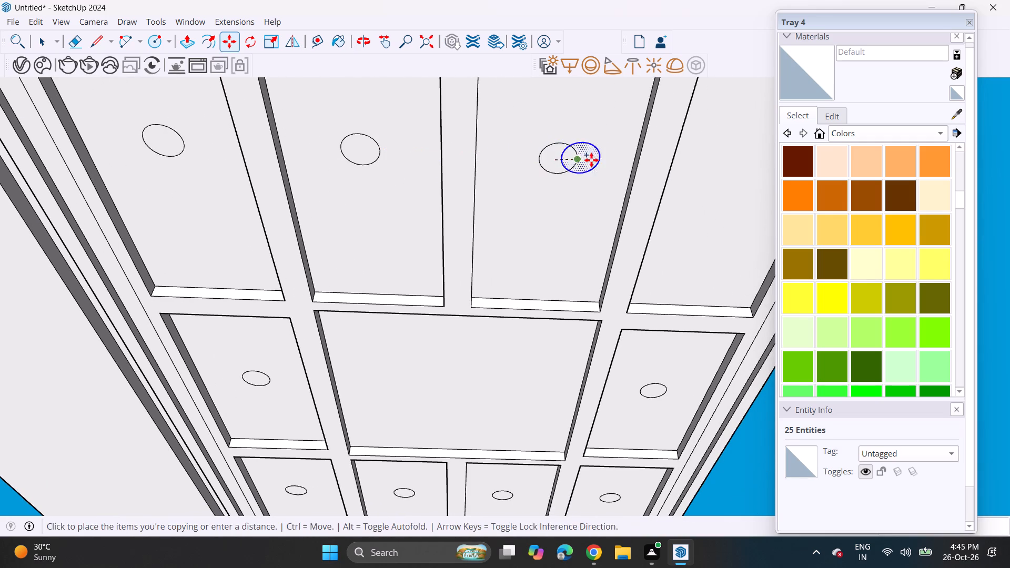
{"action": "middle_click_drag", "start_coordinate": [449, 157], "coordinate": [364, 159], "text": "shift"}
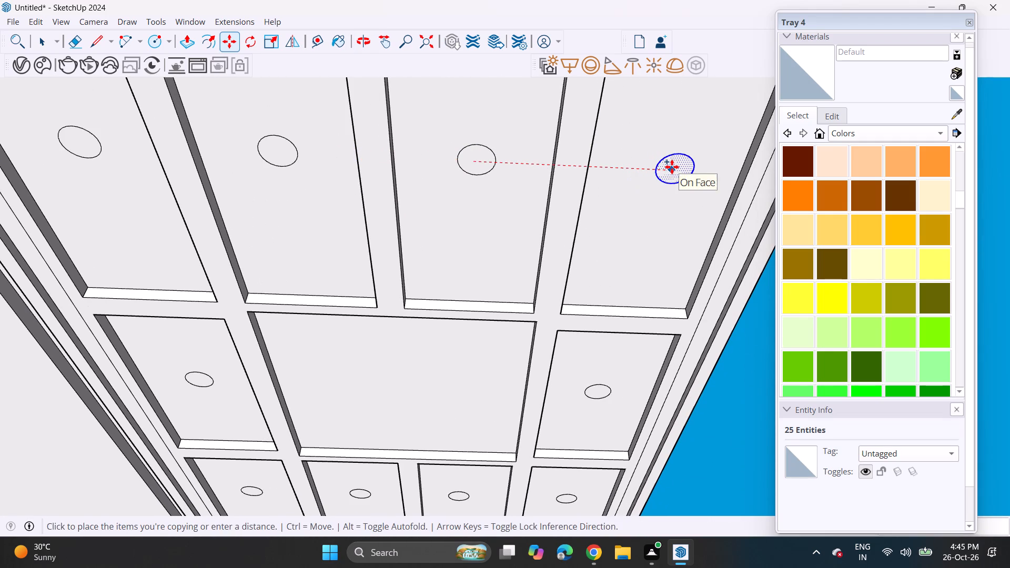
{"action": "left_click", "coordinate": [672, 167]}
Push/Pull the circles in the four near-row panels upward by the same shallow depth to form round light recesses.
{"action": "left_click", "coordinate": [182, 48]}
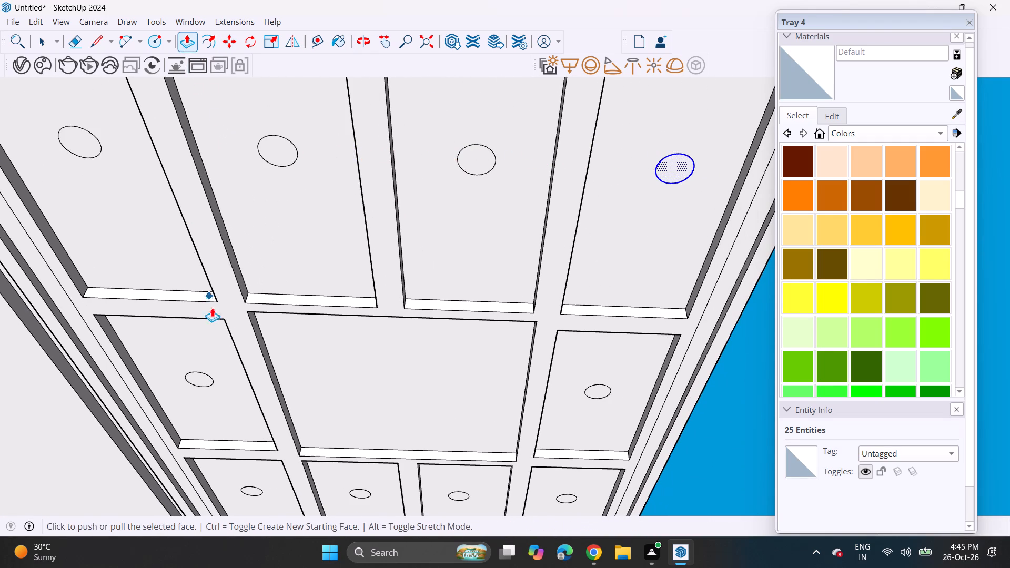
{"action": "scroll", "coordinate": [234, 329], "scroll_direction": "down", "scroll_amount": 1}
{"action": "scroll", "coordinate": [234, 331], "scroll_direction": "up", "scroll_amount": 1}
{"action": "scroll", "coordinate": [238, 335], "scroll_direction": "down", "scroll_amount": 3}
{"action": "key", "text": "Escape"}
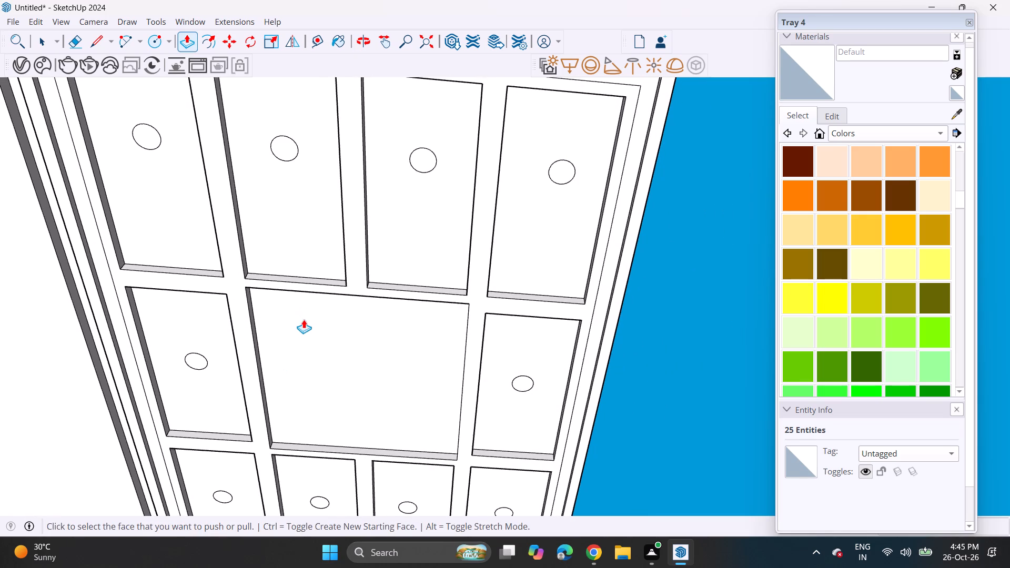
{"action": "scroll", "coordinate": [304, 321], "scroll_direction": "down", "scroll_amount": 6}
{"action": "middle_click_drag", "start_coordinate": [313, 352], "coordinate": [329, 255]}
{"action": "middle_click_drag", "start_coordinate": [338, 236], "coordinate": [321, 368]}
{"action": "scroll", "coordinate": [295, 332], "scroll_direction": "up", "scroll_amount": 2}
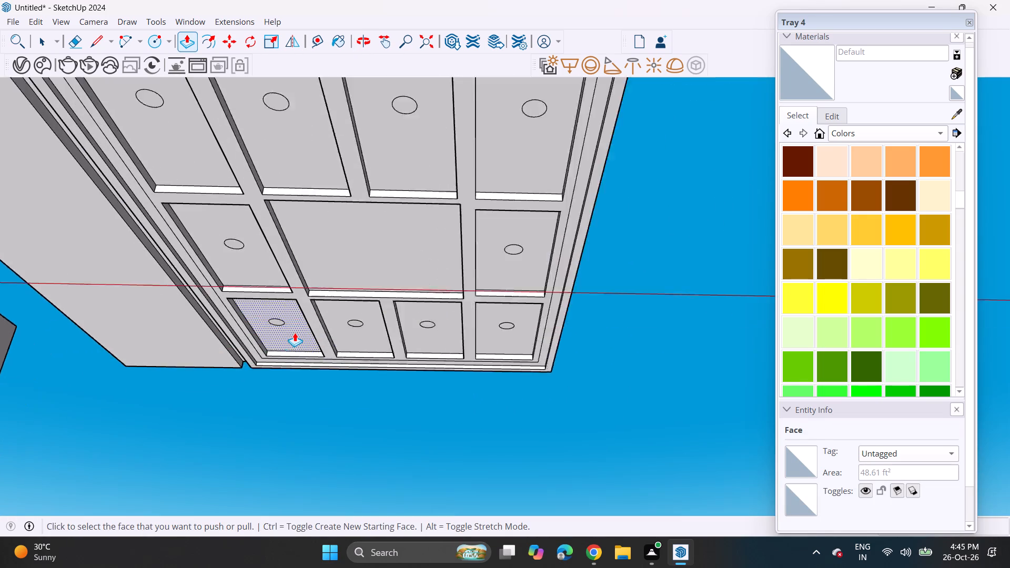
{"action": "scroll", "coordinate": [295, 332], "scroll_direction": "up", "scroll_amount": 12}
{"action": "left_click", "coordinate": [273, 327]}
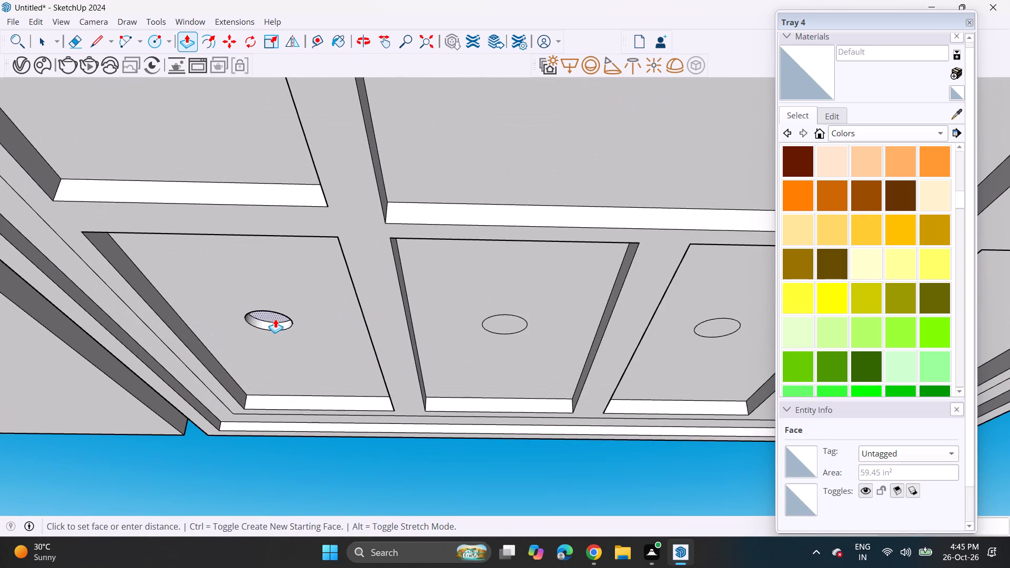
{"action": "left_click", "coordinate": [275, 319]}
{"action": "double_click", "coordinate": [505, 332]}
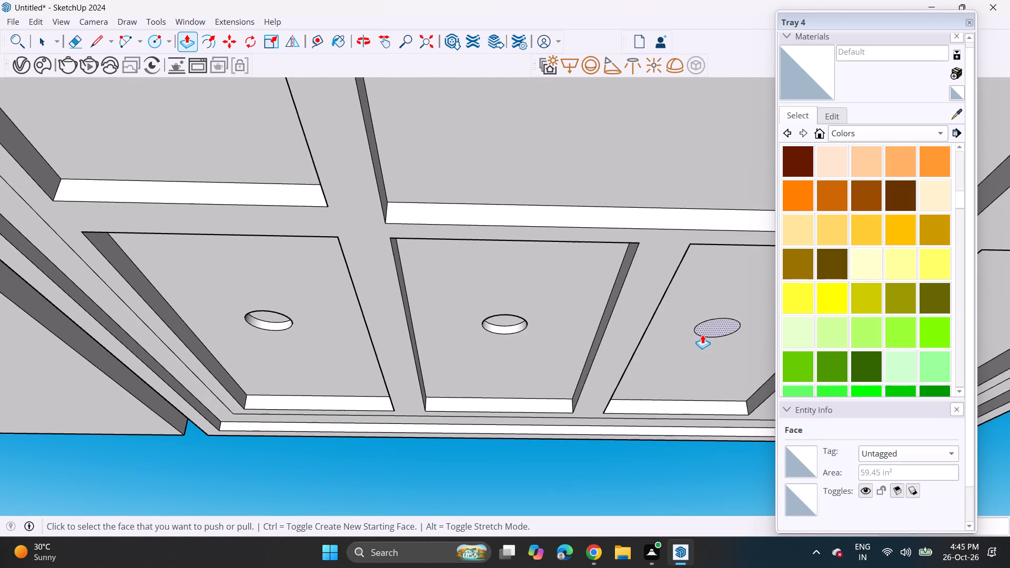
{"action": "double_click", "coordinate": [702, 334]}
{"action": "scroll", "coordinate": [669, 334], "scroll_direction": "down", "scroll_amount": 6}
{"action": "scroll", "coordinate": [647, 337], "scroll_direction": "up", "scroll_amount": 2}
{"action": "middle_click_drag", "start_coordinate": [647, 337], "coordinate": [369, 326], "text": "shift"}
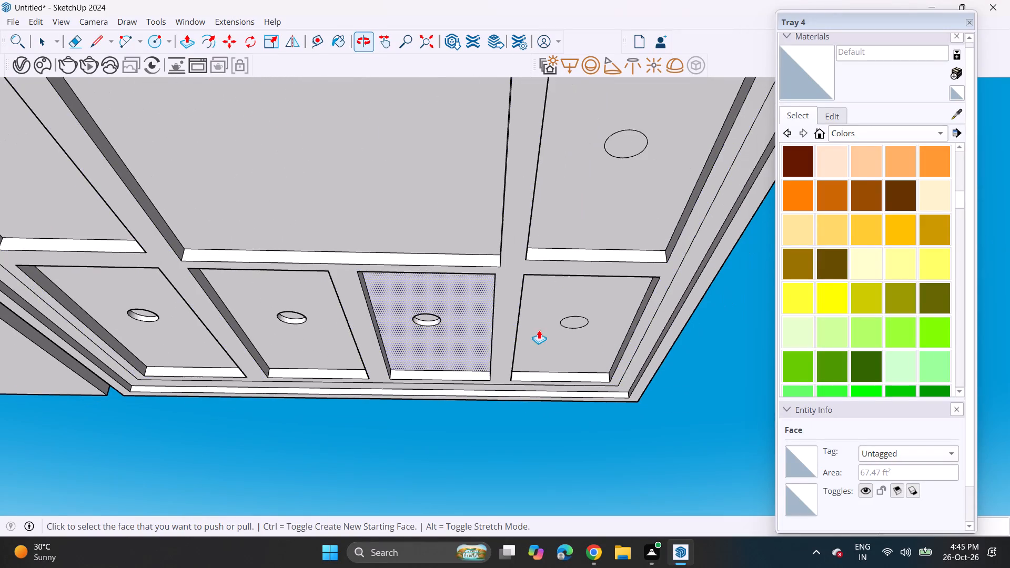
{"action": "double_click", "coordinate": [569, 326]}
Push/Pull the circles in the two middle-row side panels upward by the same depth as the near-row recesses.
{"action": "double_click", "coordinate": [628, 142]}
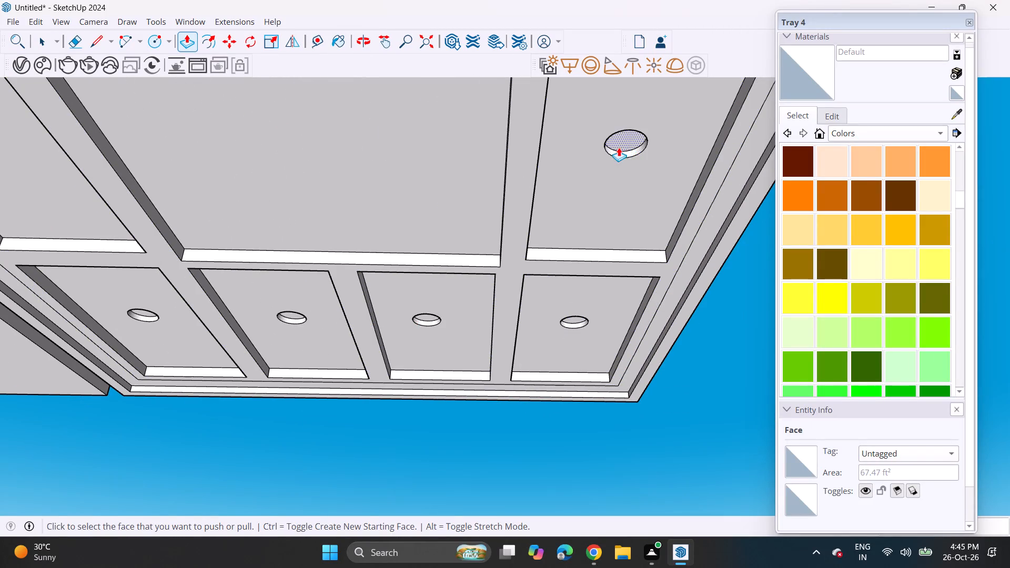
{"action": "scroll", "coordinate": [617, 147], "scroll_direction": "down", "scroll_amount": 7}
{"action": "middle_click_drag", "start_coordinate": [342, 189], "coordinate": [494, 298]}
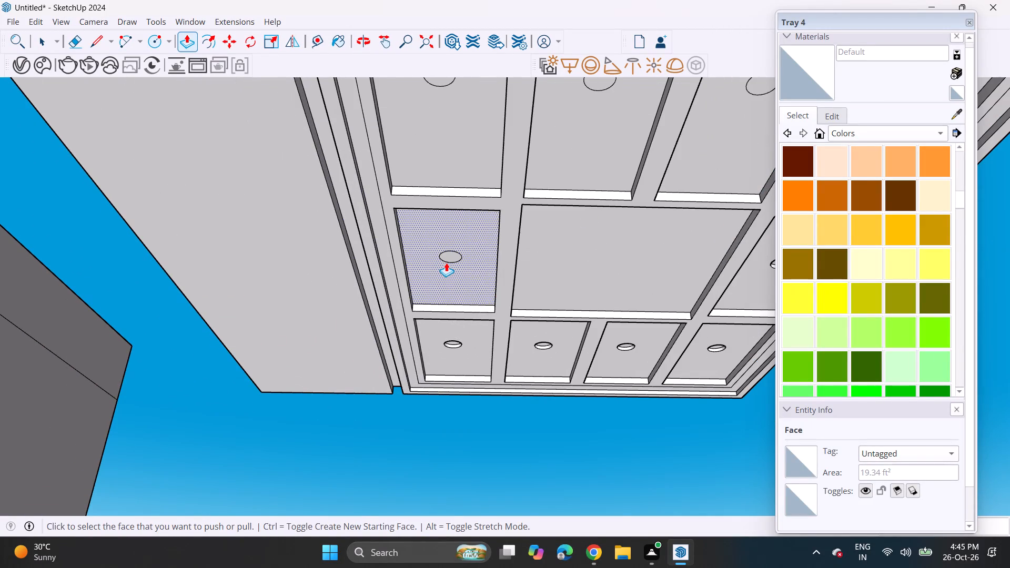
{"action": "double_click", "coordinate": [446, 262]}
{"action": "key", "text": "ctrl+z"}
{"action": "double_click", "coordinate": [452, 258]}
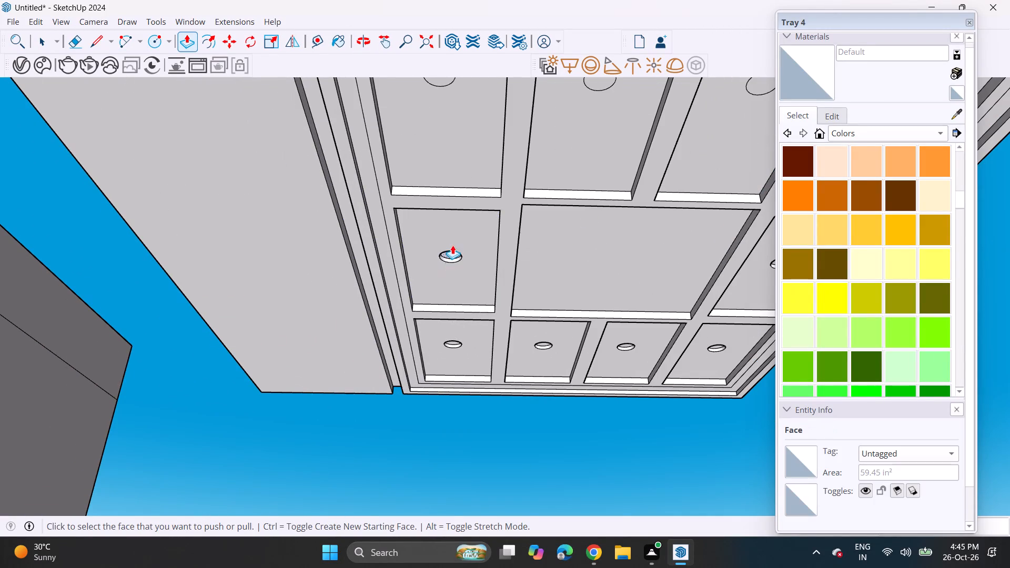
Push/Pull the circles in the four far-row panels upward by the same depth as the other light recesses.
{"action": "double_click", "coordinate": [442, 78]}
{"action": "scroll", "coordinate": [440, 158], "scroll_direction": "down", "scroll_amount": 5}
{"action": "middle_click_drag", "start_coordinate": [452, 178], "coordinate": [345, 273], "text": "shift"}
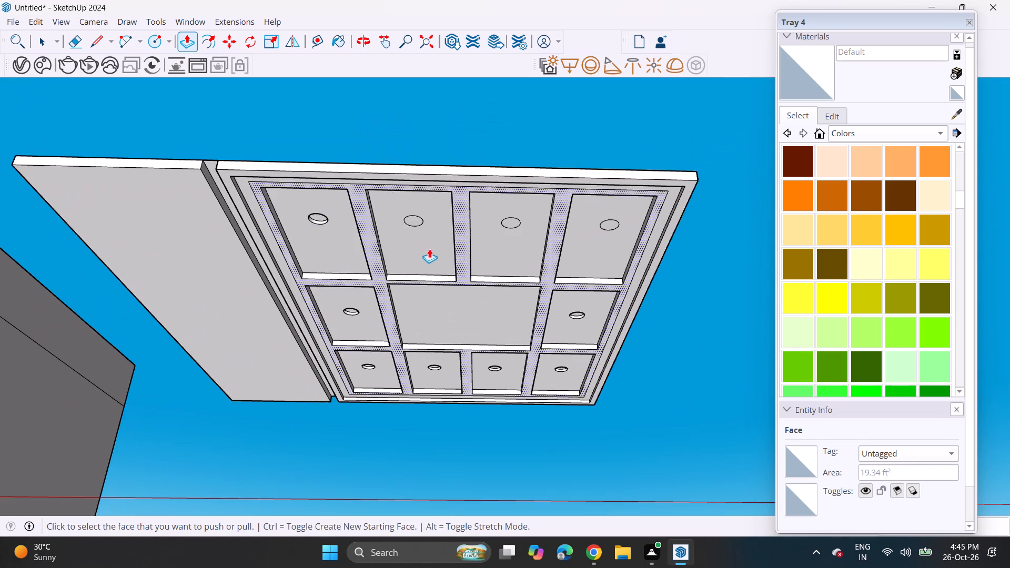
{"action": "double_click", "coordinate": [417, 219]}
{"action": "double_click", "coordinate": [516, 222]}
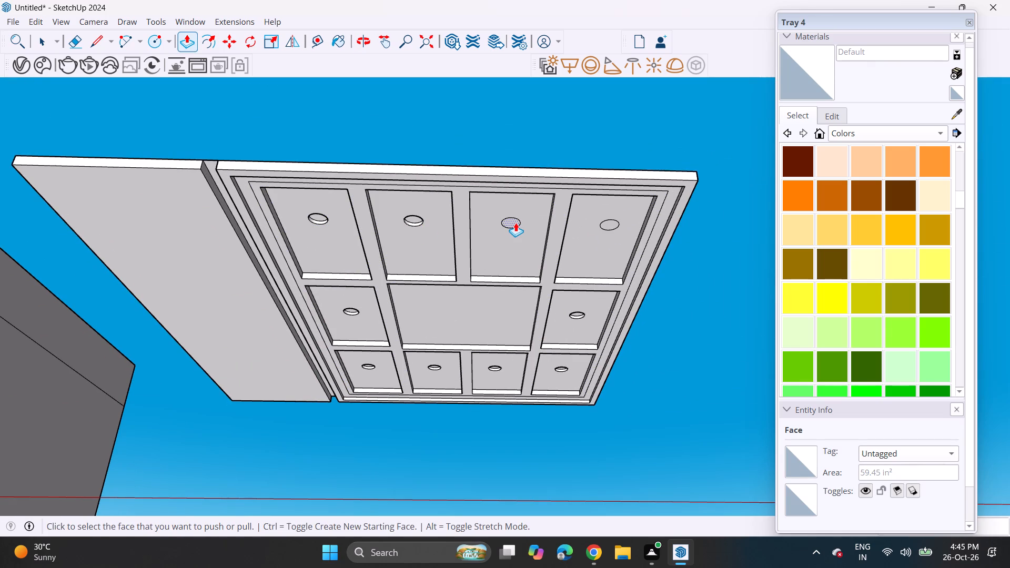
{"action": "double_click", "coordinate": [612, 224]}
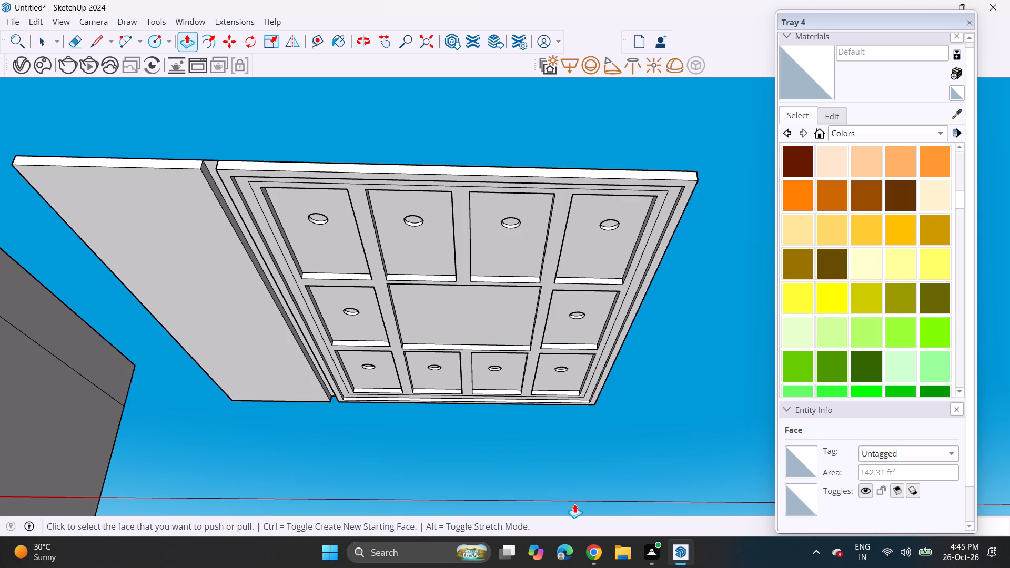
Switch to Chrome and search the 3D Warehouse models for "roof ligth".
{"action": "left_click", "coordinate": [593, 552]}
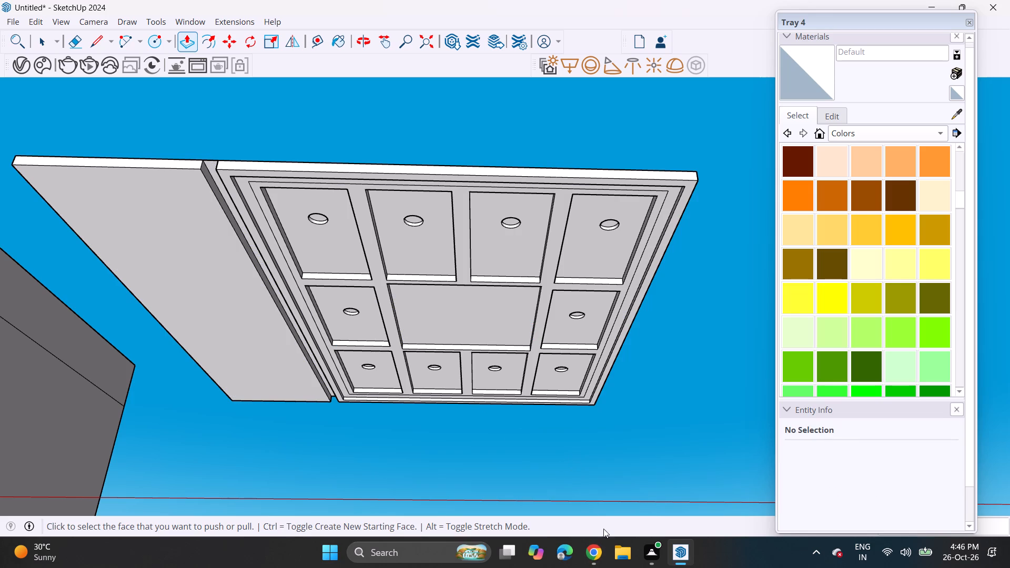
{"action": "left_click", "coordinate": [592, 553]}
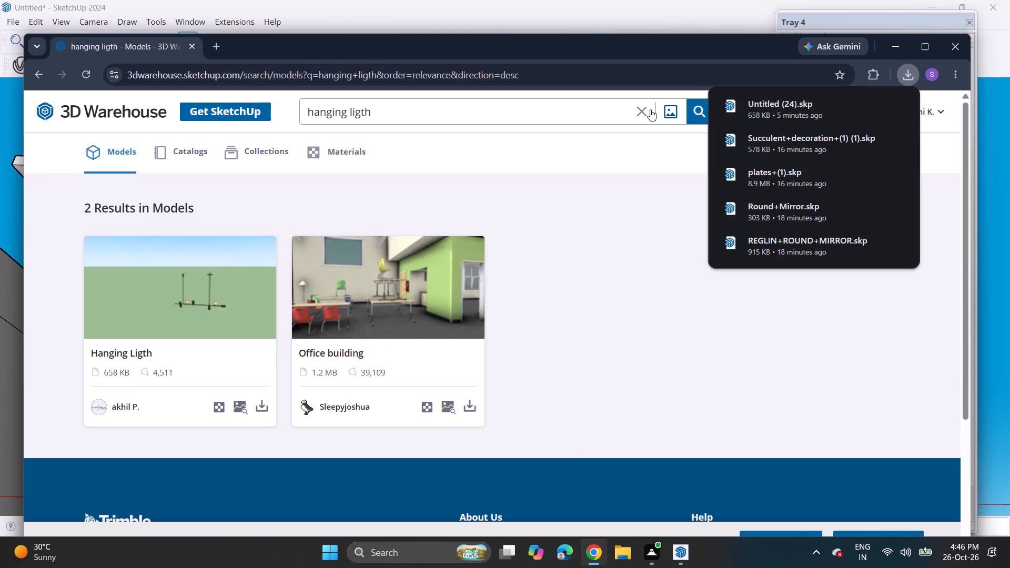
{"action": "left_click", "coordinate": [650, 109]}
{"action": "type", "text": "roof lihgyh"}
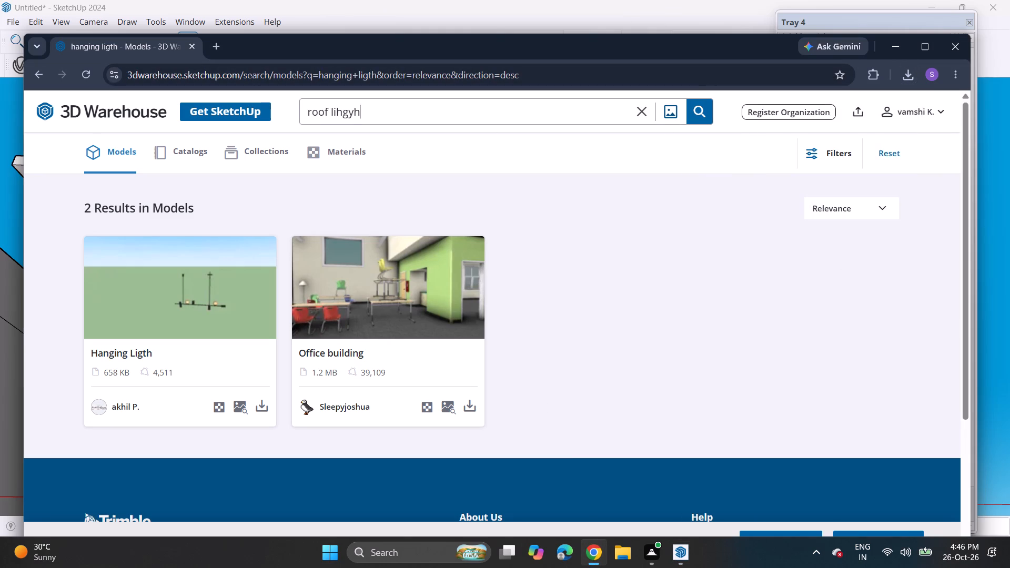
{"action": "key", "text": "BackSpace"}
{"action": "key", "text": "BackSpace"}
{"action": "key", "text": "BackSpace"}
{"action": "key", "text": "BackSpace"}
{"action": "type", "text": "gth"}
{"action": "key", "text": "Return"}
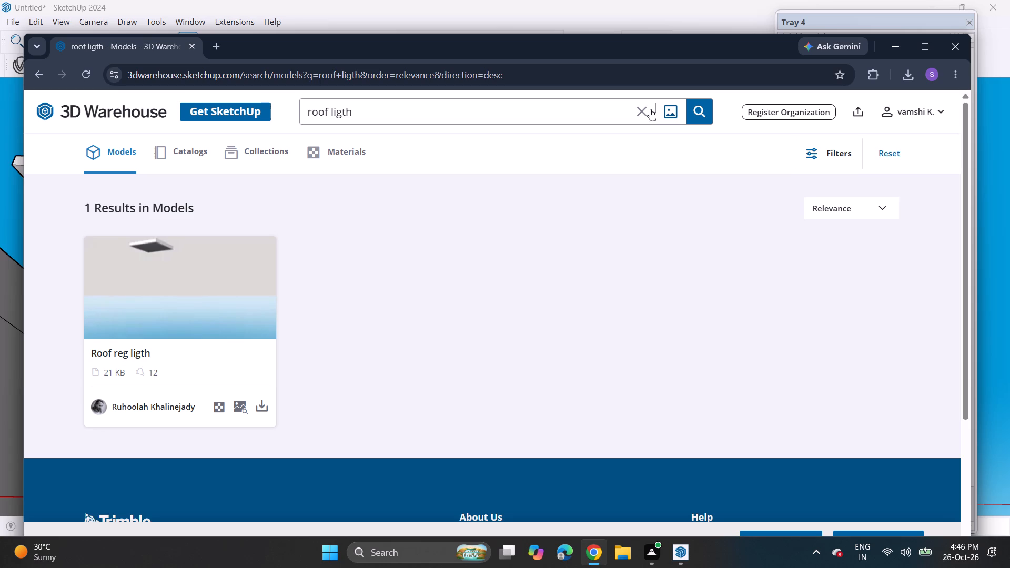
Replace the 3D Warehouse search text with "roung ligth" and run the search.
{"action": "left_click", "coordinate": [331, 109]}
{"action": "key", "text": "BackSpace"}
{"action": "key", "text": "BackSpace"}
{"action": "key", "text": "BackSpace"}
{"action": "key", "text": "BackSpace"}
{"action": "key", "text": "BackSpace"}
{"action": "key", "text": "BackSpace"}
{"action": "key", "text": "BackSpace"}
{"action": "key", "text": "BackSpace"}
{"action": "key", "text": "BackSpace"}
{"action": "key", "text": "BackSpace"}
{"action": "key", "text": "BackSpace"}
{"action": "key", "text": "BackSpace"}
{"action": "key", "text": "BackSpace"}
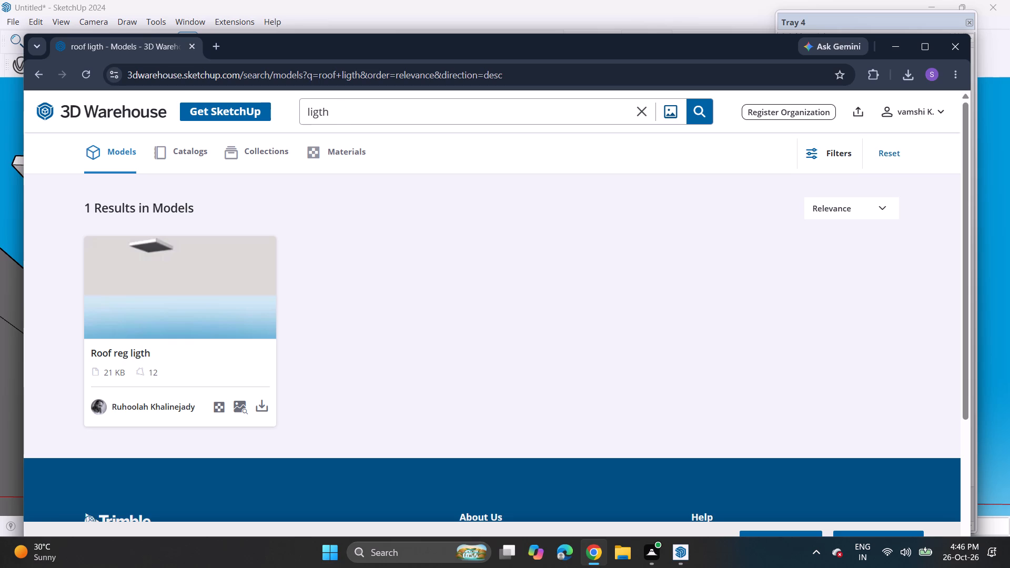
{"action": "left_click", "coordinate": [336, 120]}
{"action": "key", "text": "BackSpace"}
{"action": "key", "text": "BackSpace"}
{"action": "key", "text": "BackSpace"}
{"action": "key", "text": "BackSpace"}
{"action": "key", "text": "BackSpace"}
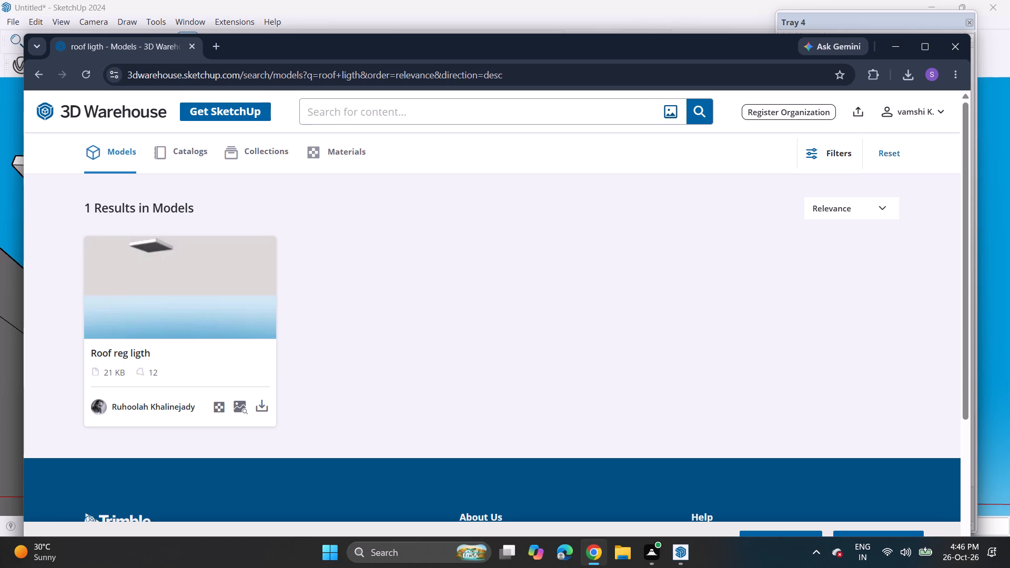
{"action": "type", "text": "rounf"}
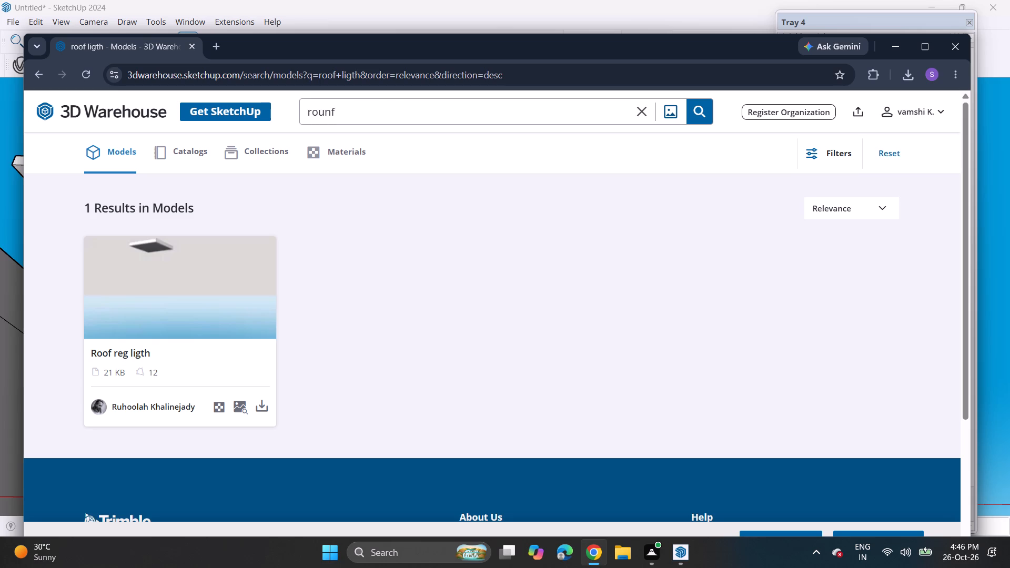
{"action": "key", "text": "BackSpace"}
{"action": "type", "text": "g ligth"}
{"action": "key", "text": "Return"}
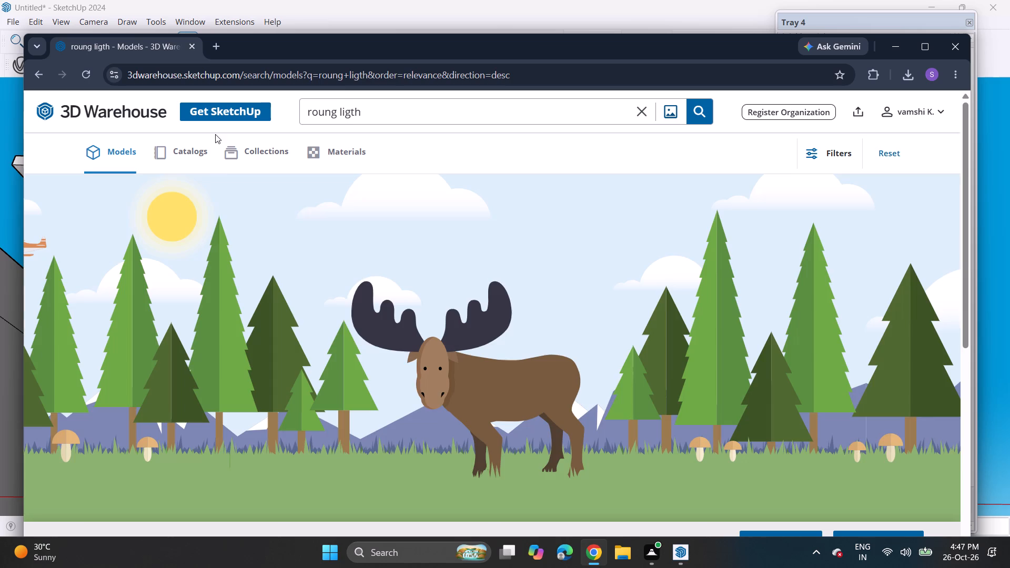
Correct the 3D Warehouse search to "round ligth" and run it.
{"action": "left_click", "coordinate": [339, 111]}
{"action": "key", "text": "BackSpace"}
{"action": "key", "text": "BackSpace"}
{"action": "type", "text": "d"}
{"action": "key", "text": "space"}
{"action": "key", "text": "Return"}
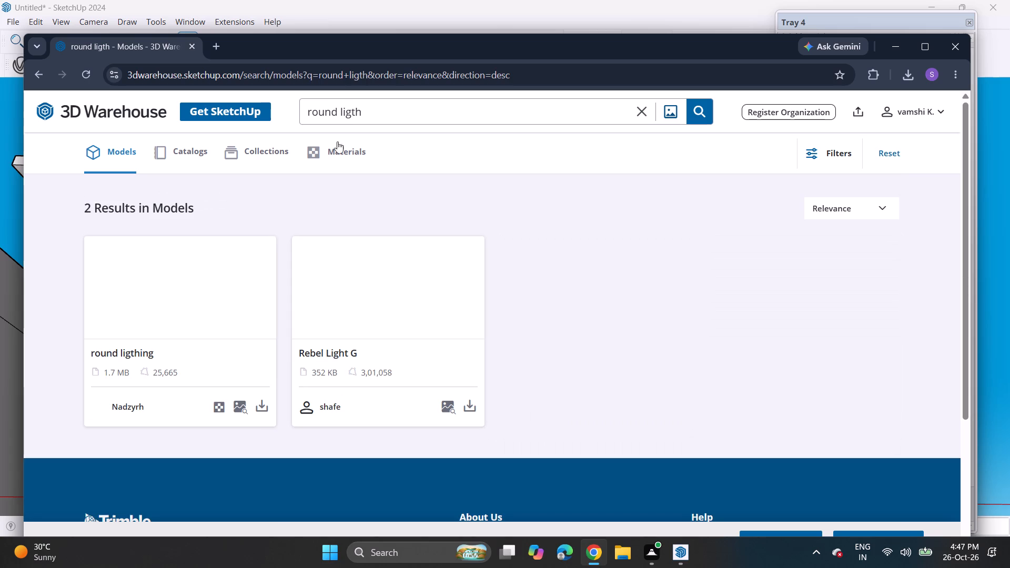
Examine the 3D Warehouse model results for "round ligth" for a suitable ceiling light.
{"action": "scroll", "coordinate": [317, 276], "scroll_direction": "up", "scroll_amount": 1}
{"action": "scroll", "coordinate": [317, 276], "scroll_direction": "down", "scroll_amount": 14}
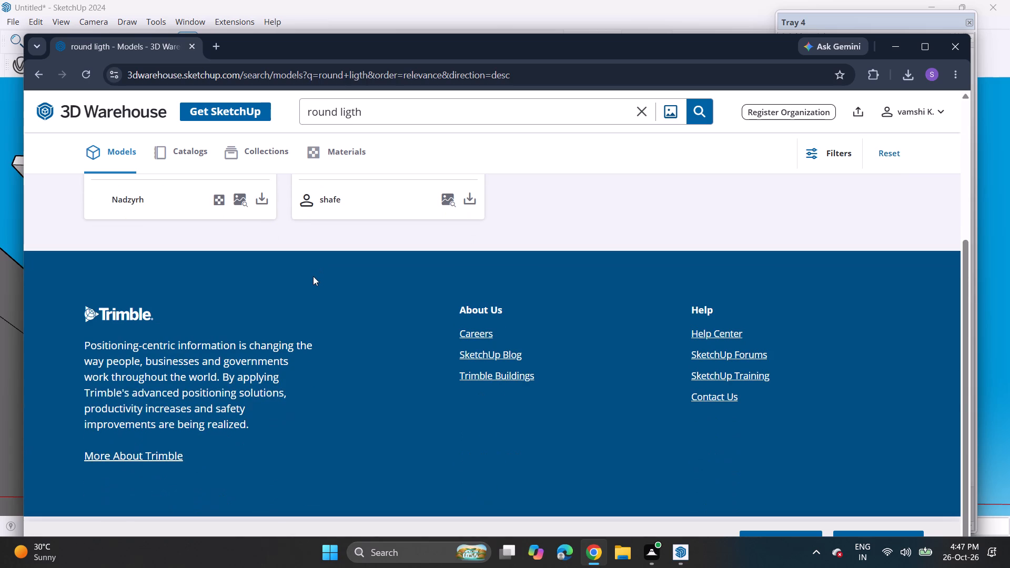
{"action": "scroll", "coordinate": [313, 276], "scroll_direction": "up", "scroll_amount": 1}
{"action": "scroll", "coordinate": [313, 276], "scroll_direction": "down", "scroll_amount": 1}
{"action": "scroll", "coordinate": [313, 276], "scroll_direction": "up", "scroll_amount": 1}
{"action": "scroll", "coordinate": [313, 276], "scroll_direction": "down", "scroll_amount": 1}
{"action": "scroll", "coordinate": [313, 276], "scroll_direction": "up", "scroll_amount": 6}
{"action": "scroll", "coordinate": [296, 276], "scroll_direction": "down", "scroll_amount": 6}
{"action": "scroll", "coordinate": [296, 276], "scroll_direction": "up", "scroll_amount": 2}
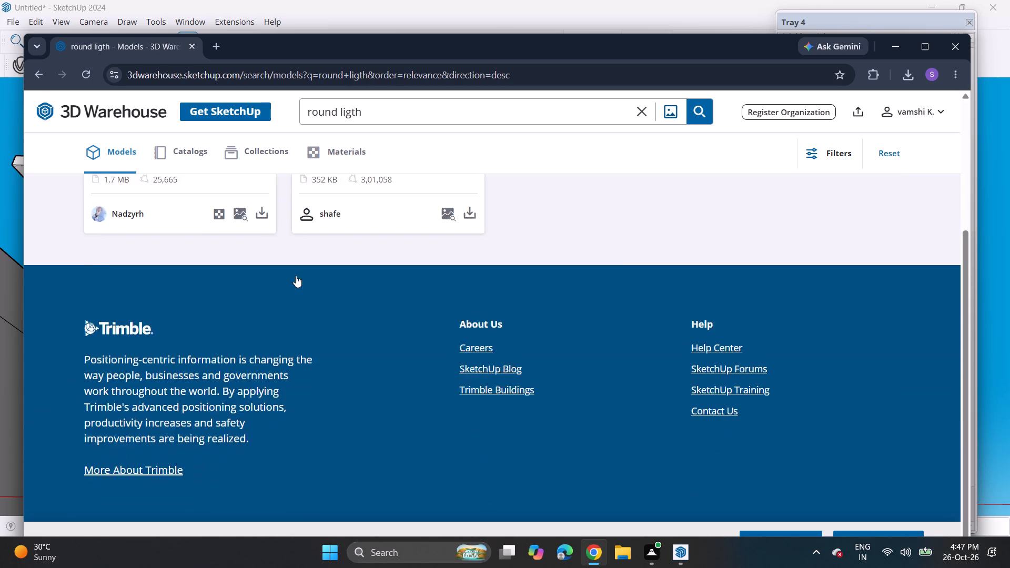
{"action": "scroll", "coordinate": [296, 276], "scroll_direction": "up", "scroll_amount": 7}
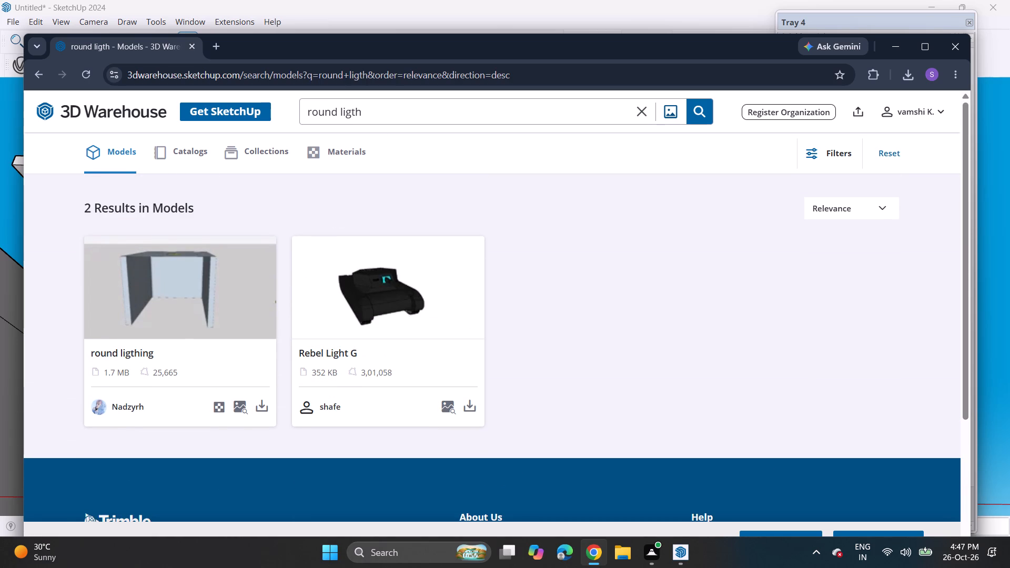
Shorten the 3D Warehouse search text to "ligth" and run the search.
{"action": "left_click", "coordinate": [335, 113]}
{"action": "key", "text": "BackSpace"}
{"action": "key", "text": "BackSpace"}
{"action": "key", "text": "BackSpace"}
{"action": "key", "text": "BackSpace"}
{"action": "key", "text": "BackSpace"}
{"action": "key", "text": "BackSpace"}
{"action": "key", "text": "BackSpace"}
{"action": "key", "text": "BackSpace"}
{"action": "key", "text": "BackSpace"}
{"action": "key", "text": "BackSpace"}
{"action": "key", "text": "BackSpace"}
{"action": "key", "text": "BackSpace"}
{"action": "key", "text": "BackSpace"}
{"action": "key", "text": "Return"}
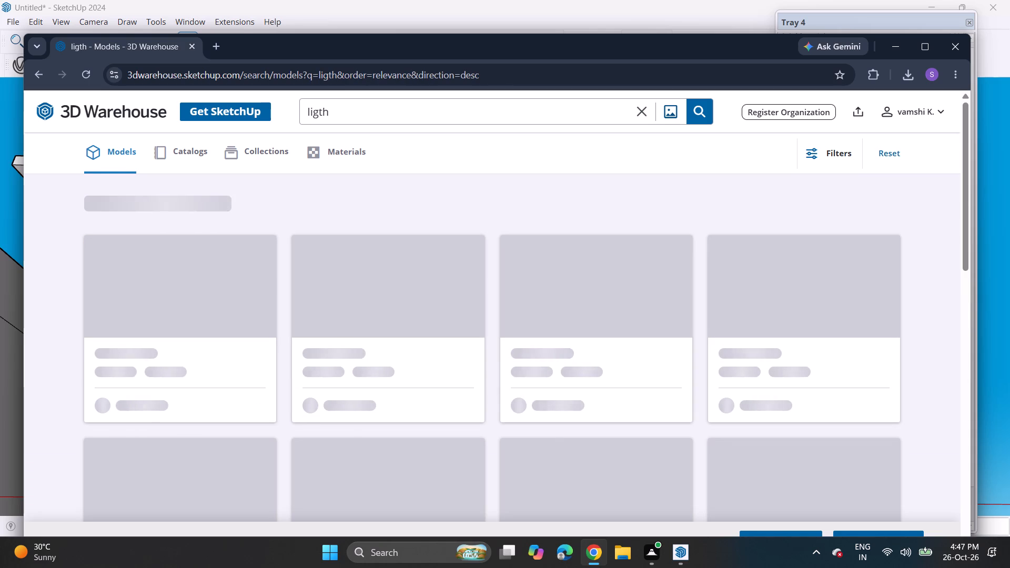
{"action": "scroll", "coordinate": [335, 245], "scroll_direction": "down", "scroll_amount": 1}
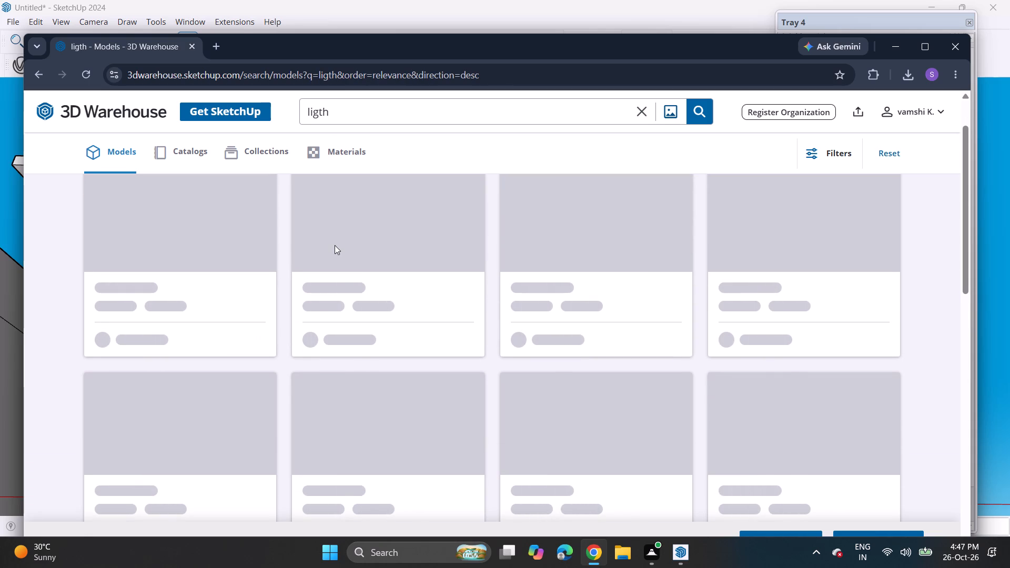
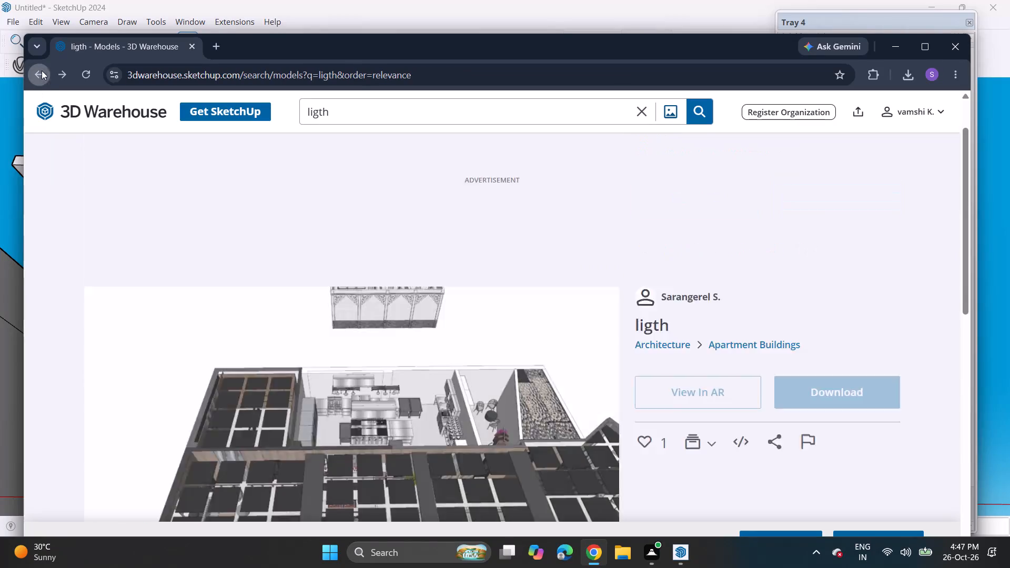
Examine the 3D Warehouse model results for "ligth" to find suitable light fixtures.
{"action": "scroll", "coordinate": [312, 332], "scroll_direction": "down", "scroll_amount": 1}
{"action": "scroll", "coordinate": [312, 332], "scroll_direction": "up", "scroll_amount": 2}
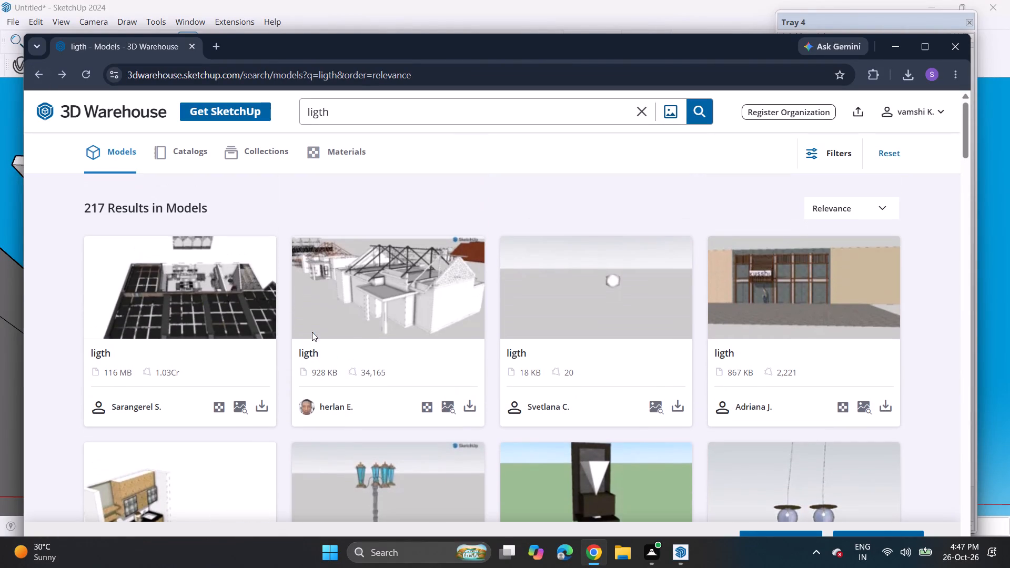
{"action": "scroll", "coordinate": [310, 332], "scroll_direction": "down", "scroll_amount": 5}
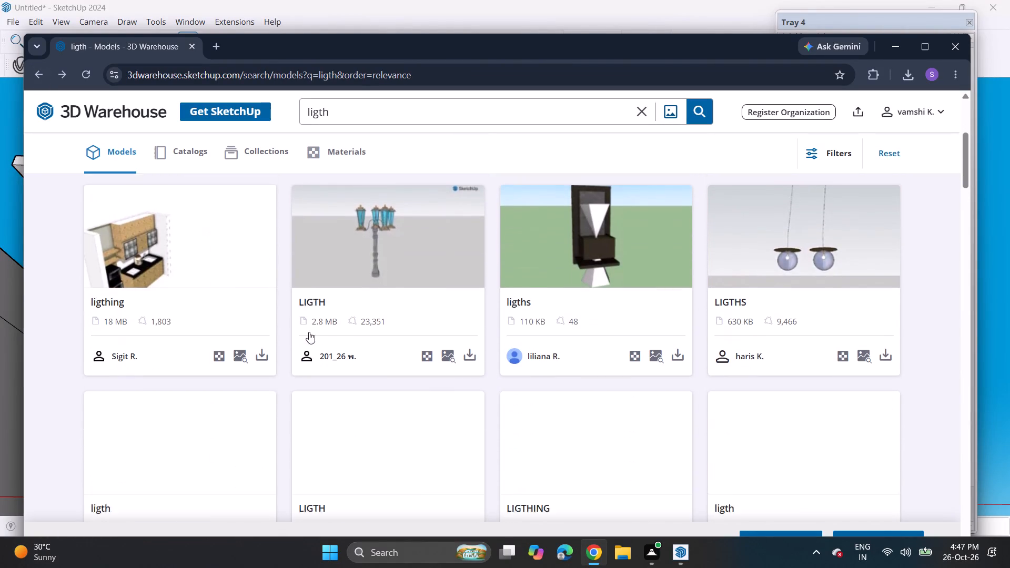
{"action": "scroll", "coordinate": [309, 332], "scroll_direction": "down", "scroll_amount": 2}
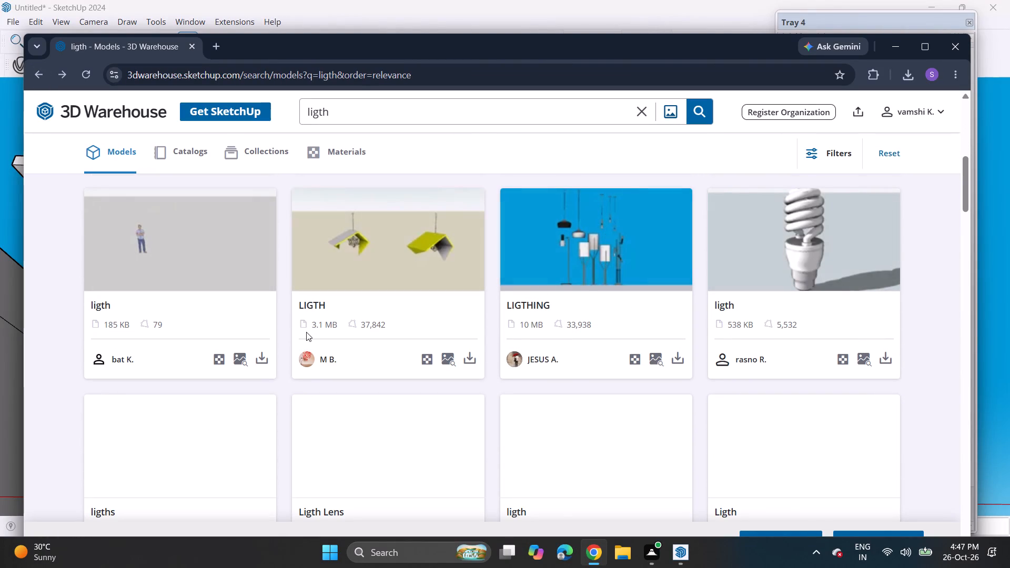
{"action": "scroll", "coordinate": [306, 332], "scroll_direction": "down", "scroll_amount": 2}
{"action": "scroll", "coordinate": [307, 332], "scroll_direction": "up", "scroll_amount": 3}
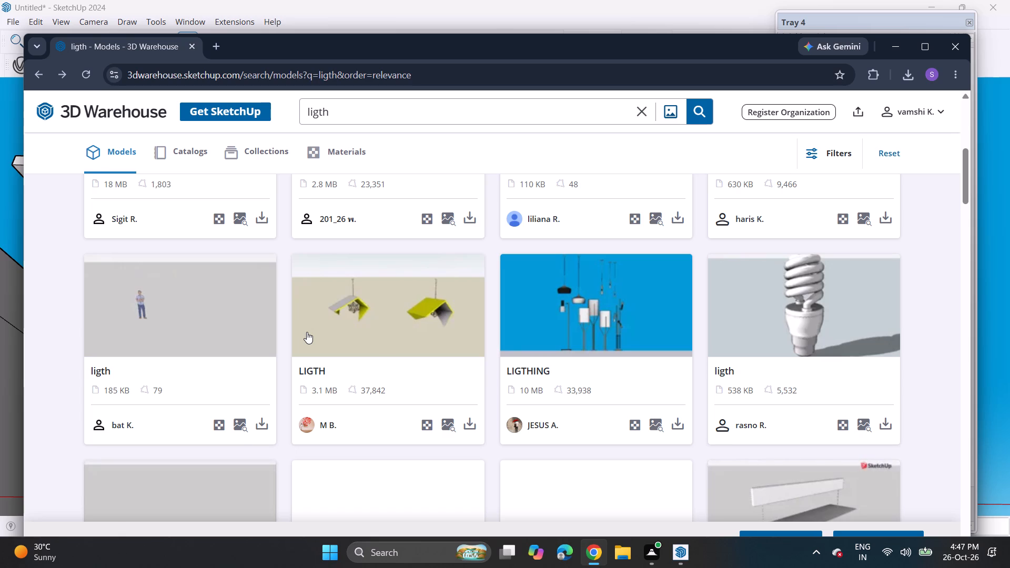
{"action": "scroll", "coordinate": [307, 332], "scroll_direction": "up", "scroll_amount": 1}
{"action": "scroll", "coordinate": [307, 332], "scroll_direction": "down", "scroll_amount": 1}
{"action": "scroll", "coordinate": [307, 332], "scroll_direction": "up", "scroll_amount": 1}
{"action": "scroll", "coordinate": [307, 332], "scroll_direction": "down", "scroll_amount": 7}
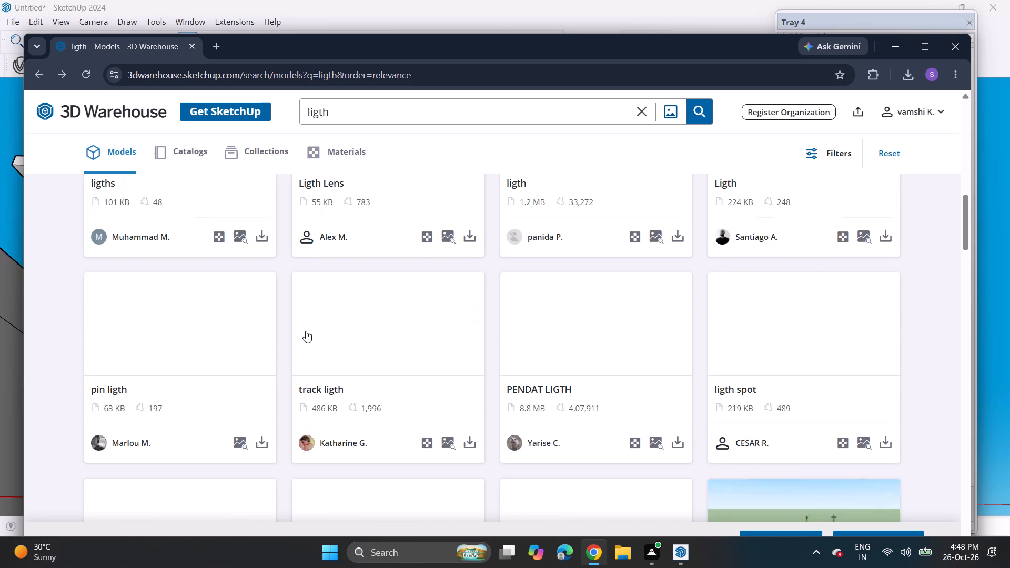
{"action": "scroll", "coordinate": [306, 331], "scroll_direction": "down", "scroll_amount": 3}
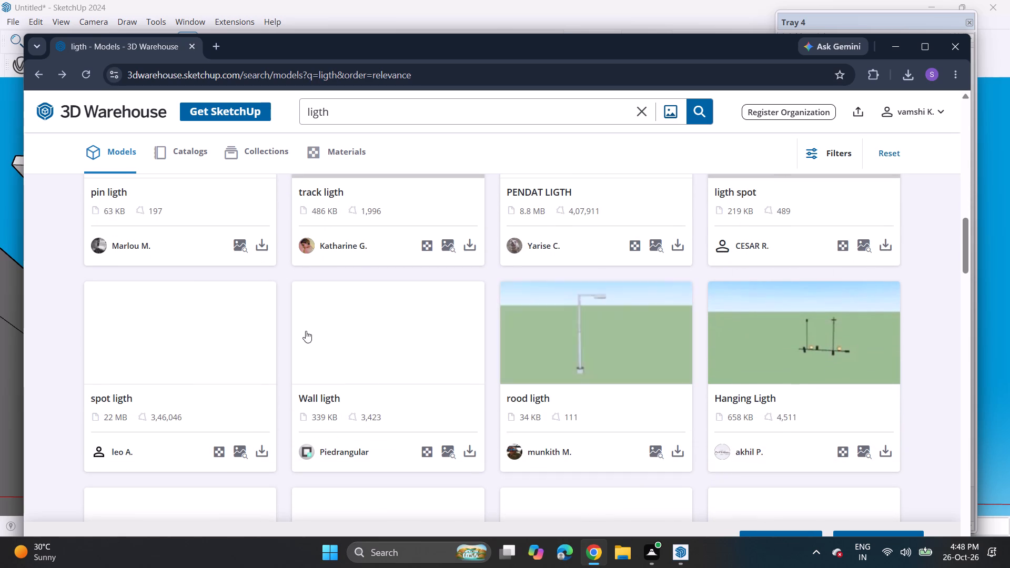
{"action": "scroll", "coordinate": [306, 331], "scroll_direction": "down", "scroll_amount": 1}
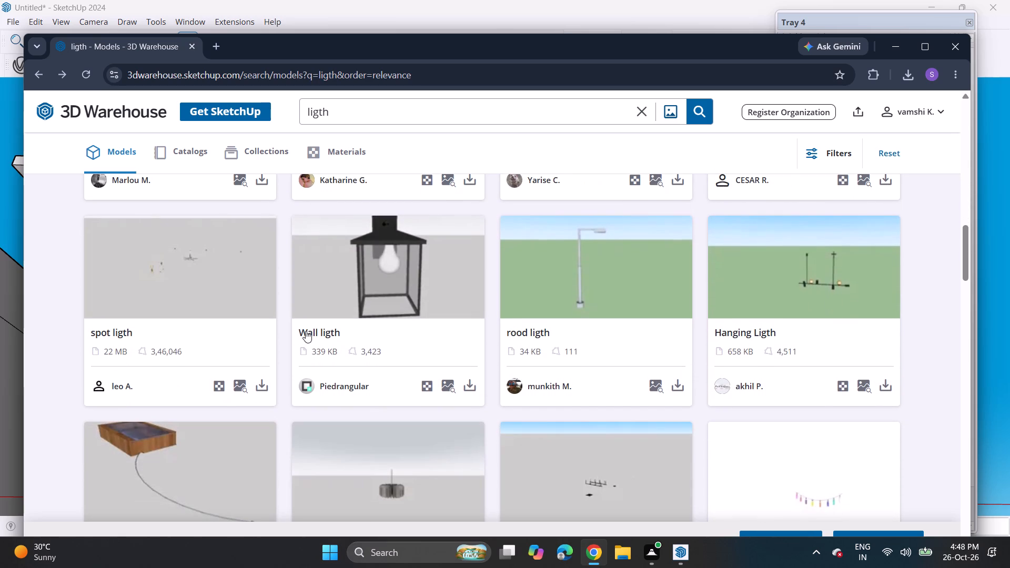
{"action": "scroll", "coordinate": [306, 331], "scroll_direction": "down", "scroll_amount": 5}
{"action": "scroll", "coordinate": [306, 331], "scroll_direction": "up", "scroll_amount": 1}
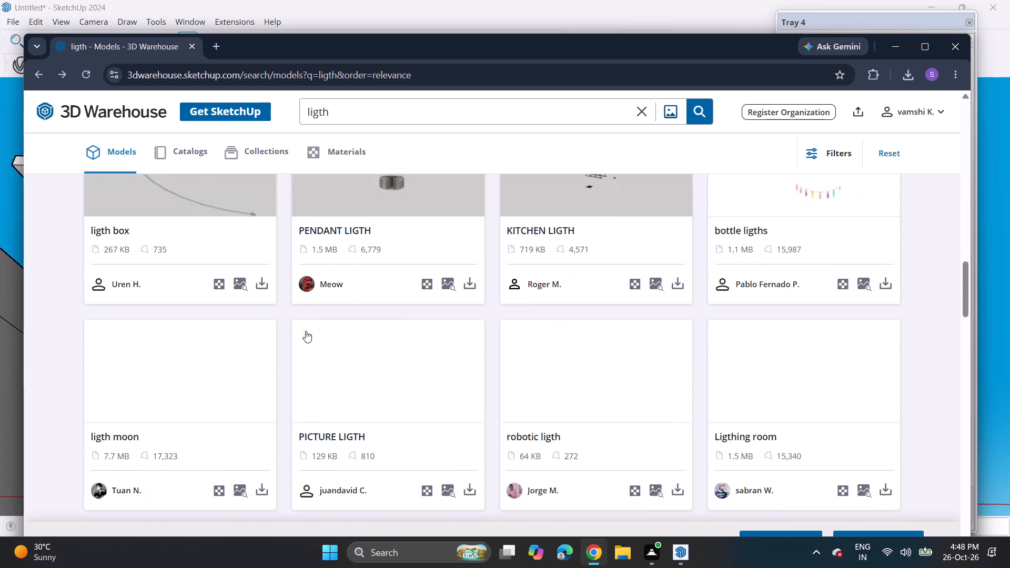
{"action": "scroll", "coordinate": [306, 331], "scroll_direction": "up", "scroll_amount": 1}
{"action": "scroll", "coordinate": [306, 331], "scroll_direction": "down", "scroll_amount": 3}
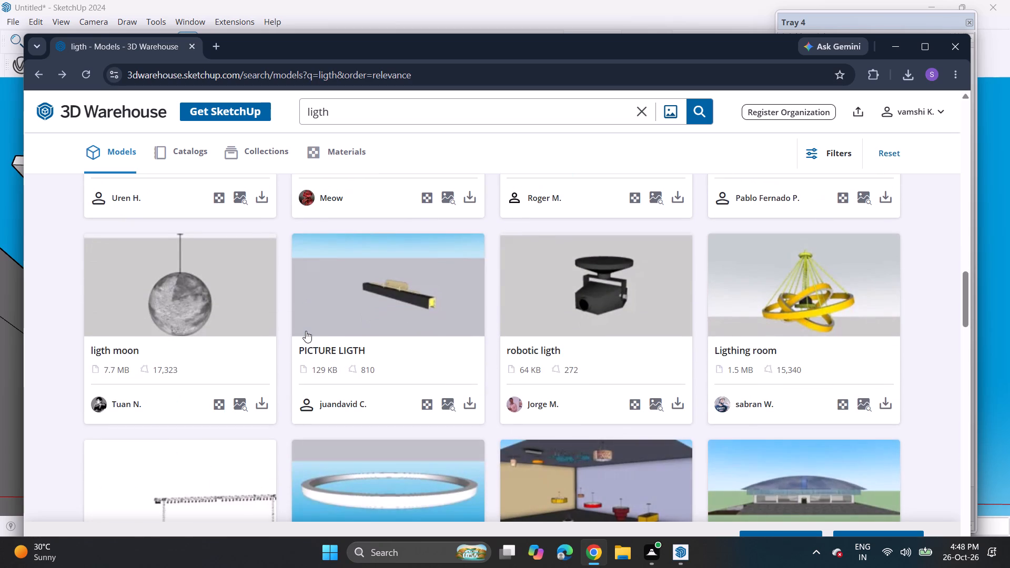
{"action": "scroll", "coordinate": [304, 331], "scroll_direction": "down", "scroll_amount": 3}
{"action": "scroll", "coordinate": [304, 331], "scroll_direction": "up", "scroll_amount": 2}
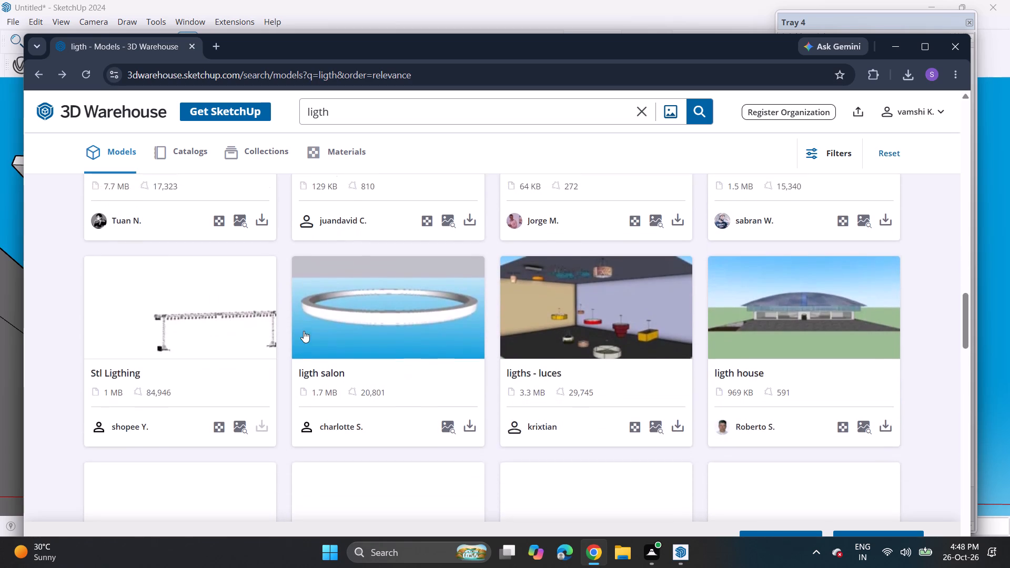
Download the PICTURE LIGTH model as a SketchUp file.
{"action": "scroll", "coordinate": [304, 331], "scroll_direction": "up", "scroll_amount": 2}
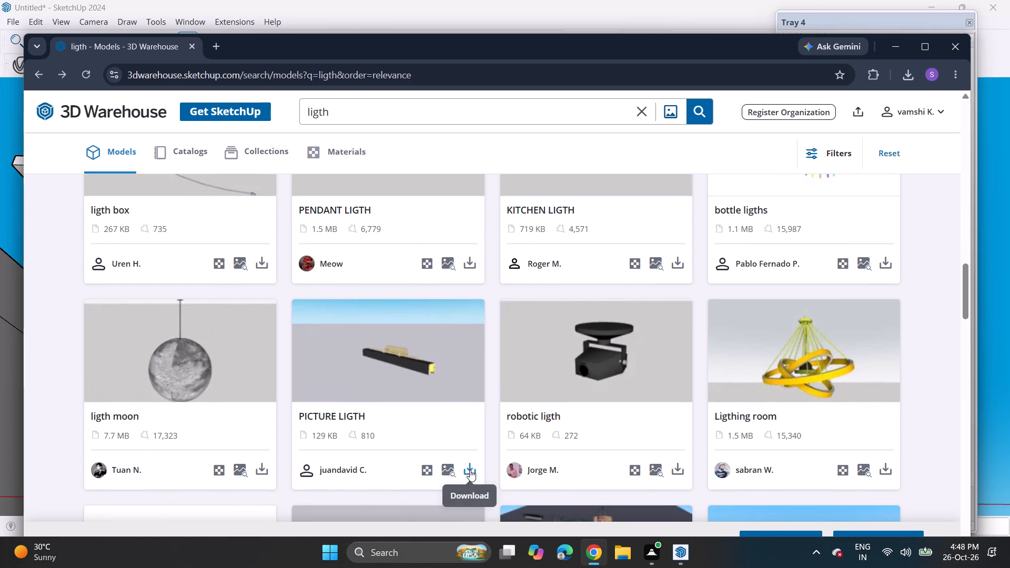
{"action": "left_click", "coordinate": [470, 469]}
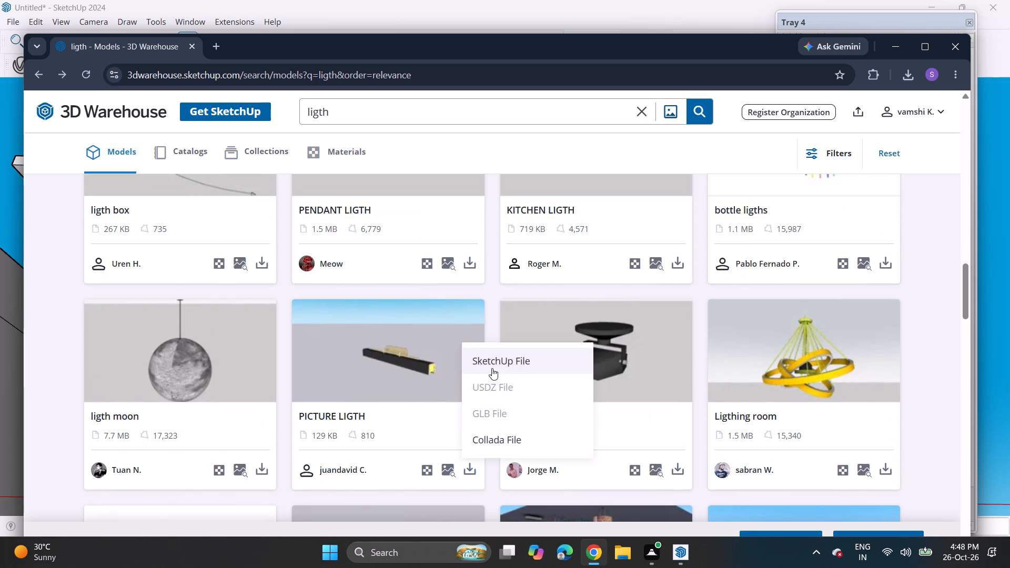
{"action": "left_click", "coordinate": [492, 368]}
Download the Ligthing room ring chandelier model as a SketchUp file.
{"action": "scroll", "coordinate": [483, 374], "scroll_direction": "down", "scroll_amount": 5}
{"action": "scroll", "coordinate": [480, 382], "scroll_direction": "up", "scroll_amount": 2}
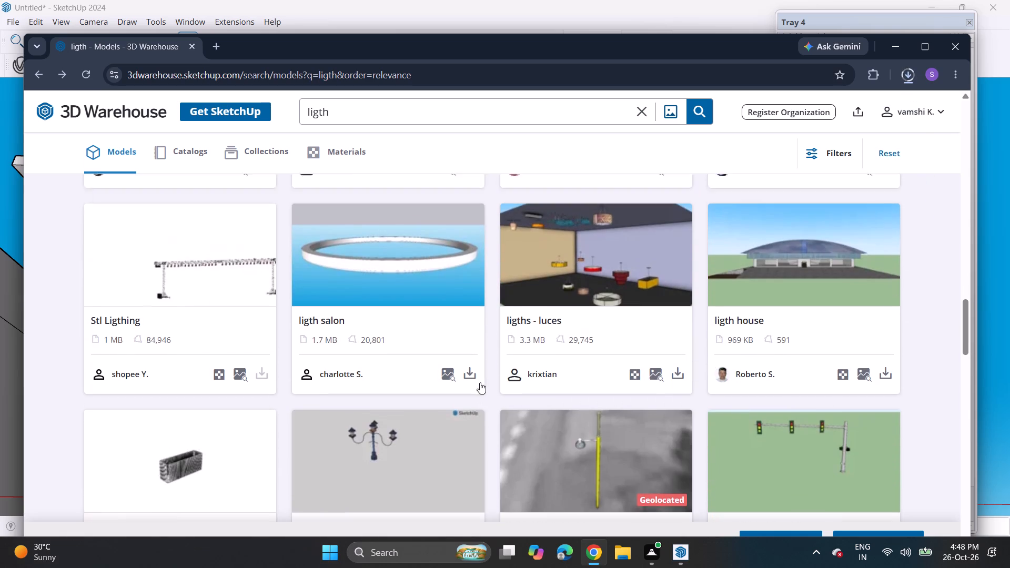
{"action": "scroll", "coordinate": [480, 382], "scroll_direction": "up", "scroll_amount": 2}
{"action": "left_click", "coordinate": [885, 402]}
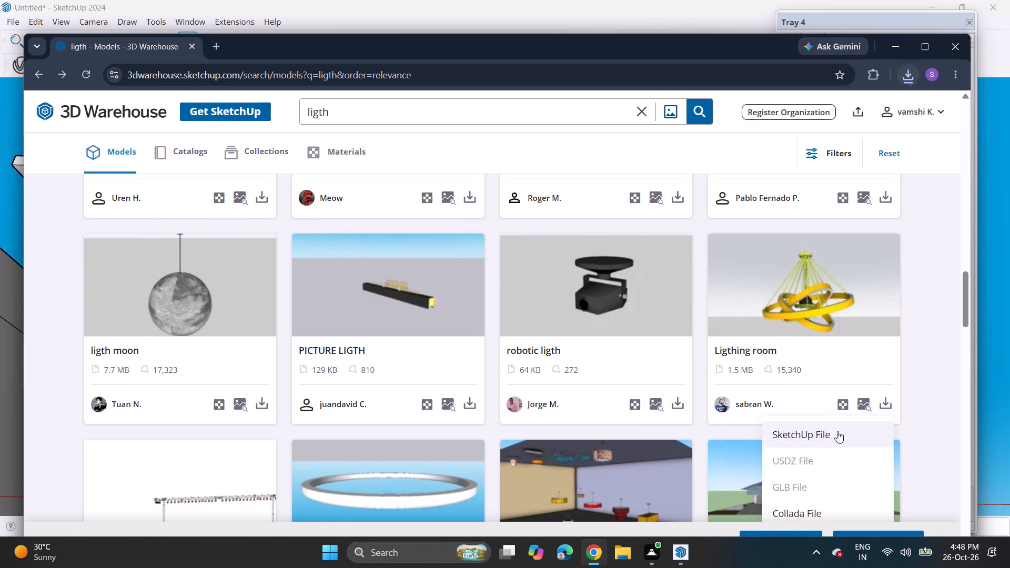
{"action": "left_click", "coordinate": [837, 431]}
Examine the remaining "ligth" results for further light fixtures and load more models at the end of the list.
{"action": "scroll", "coordinate": [692, 407], "scroll_direction": "down", "scroll_amount": 6}
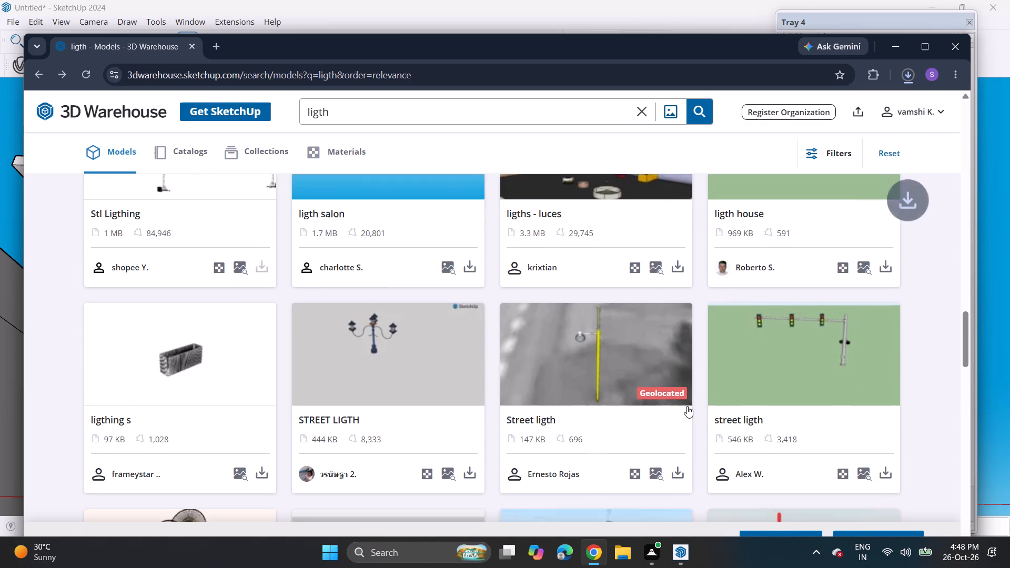
{"action": "scroll", "coordinate": [687, 406], "scroll_direction": "down", "scroll_amount": 2}
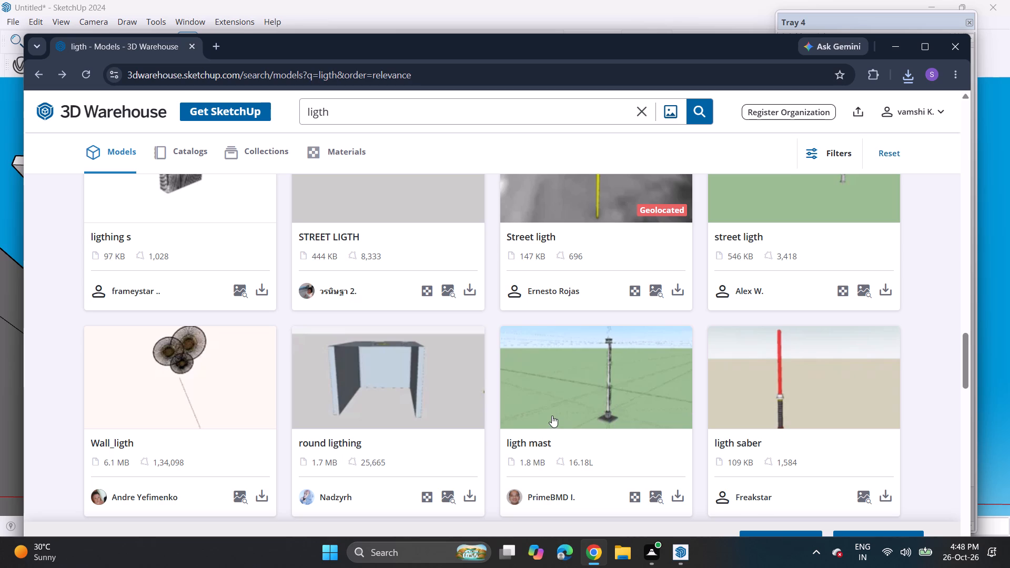
{"action": "scroll", "coordinate": [553, 415], "scroll_direction": "down", "scroll_amount": 6}
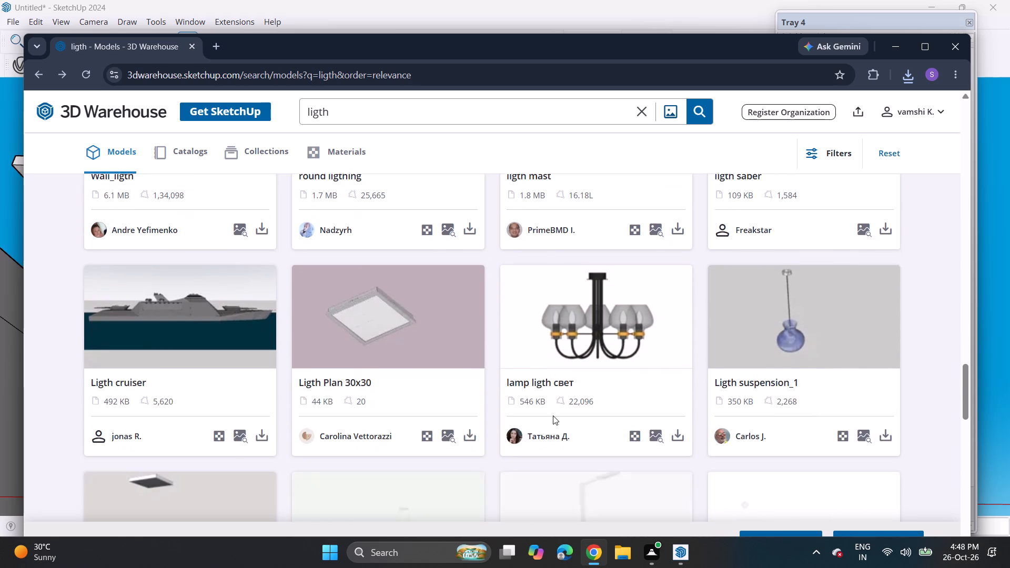
{"action": "scroll", "coordinate": [553, 415], "scroll_direction": "down", "scroll_amount": 3}
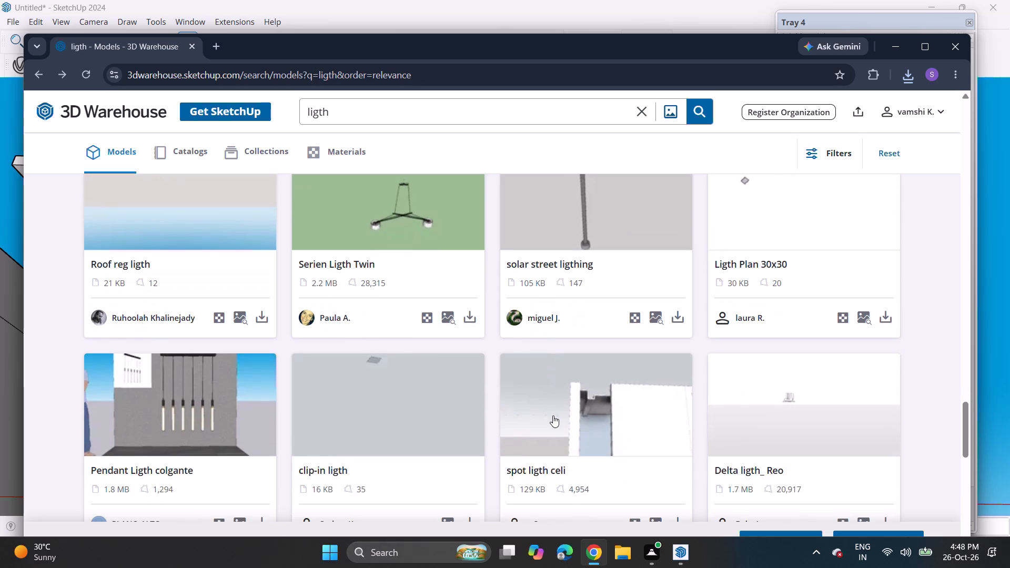
{"action": "scroll", "coordinate": [553, 415], "scroll_direction": "down", "scroll_amount": 7}
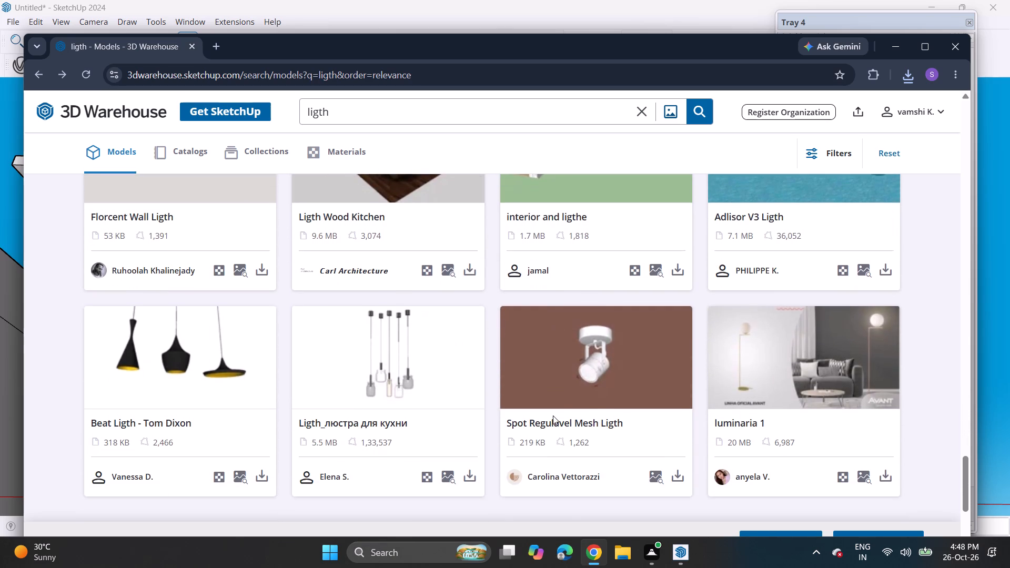
{"action": "scroll", "coordinate": [553, 415], "scroll_direction": "down", "scroll_amount": 2}
{"action": "left_click", "coordinate": [522, 429]}
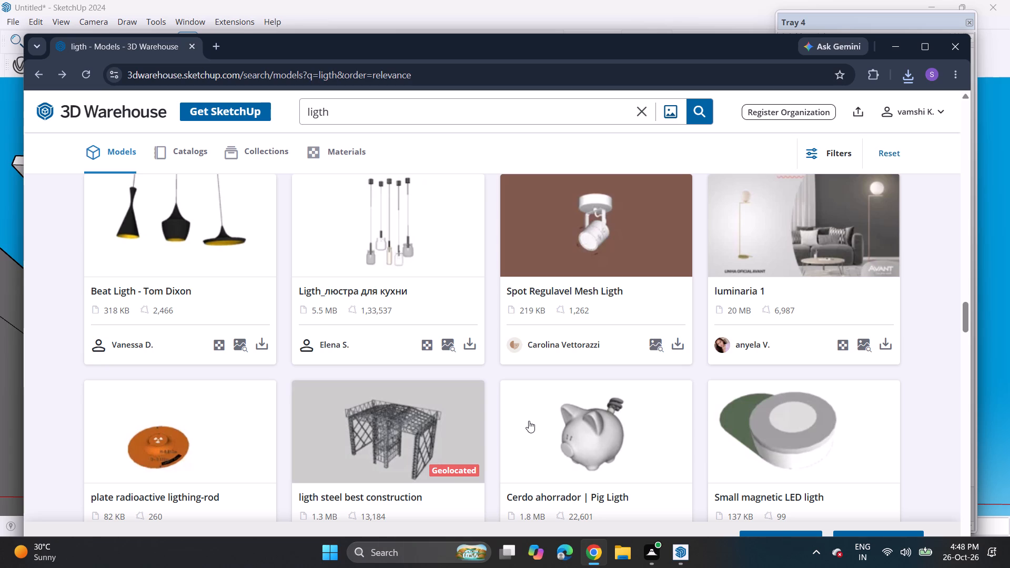
Examine the additional "ligth" models for more fixtures and request another batch at the end of the list.
{"action": "scroll", "coordinate": [523, 405], "scroll_direction": "down", "scroll_amount": 1}
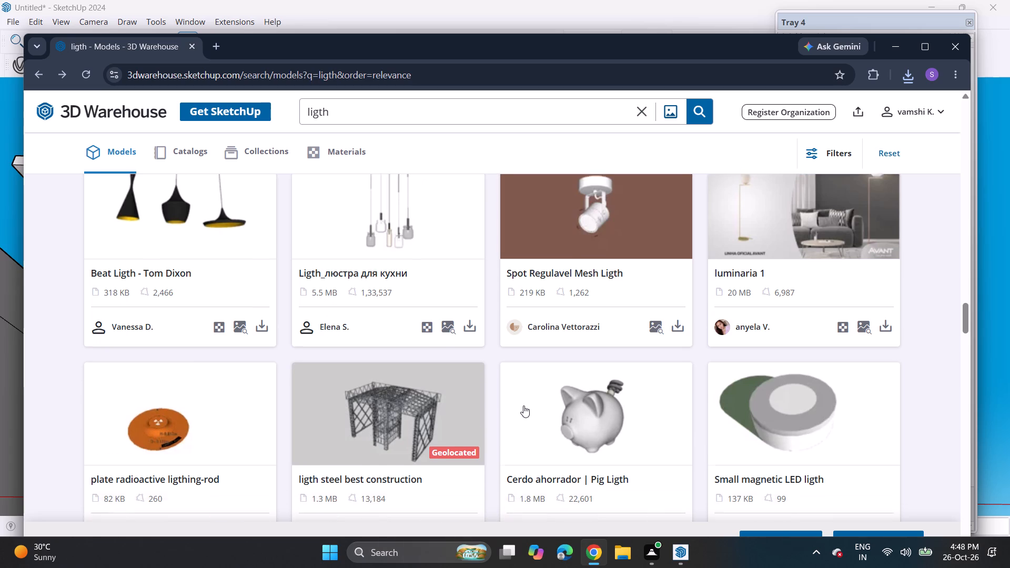
{"action": "scroll", "coordinate": [523, 405], "scroll_direction": "down", "scroll_amount": 3}
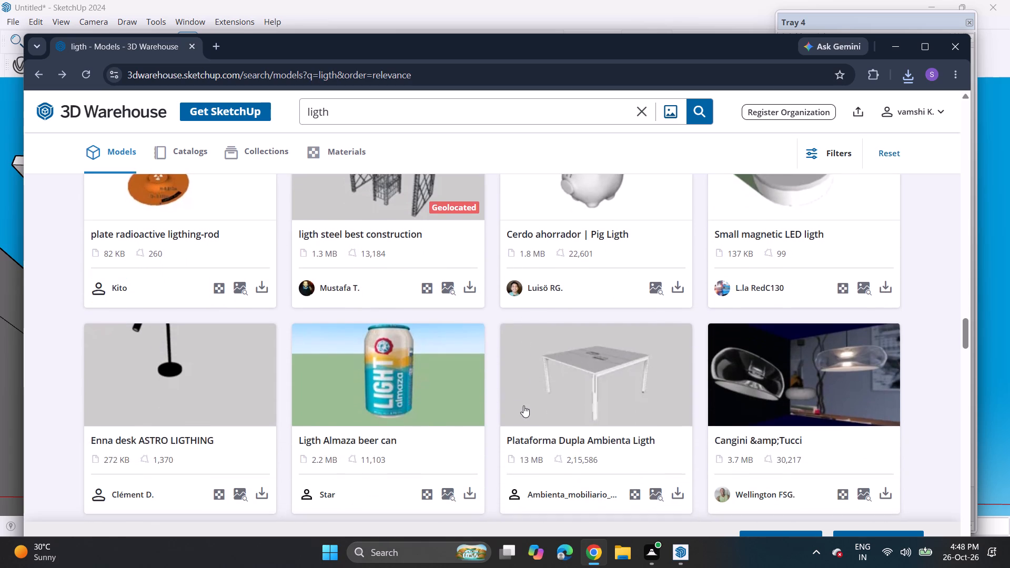
{"action": "scroll", "coordinate": [523, 405], "scroll_direction": "down", "scroll_amount": 2}
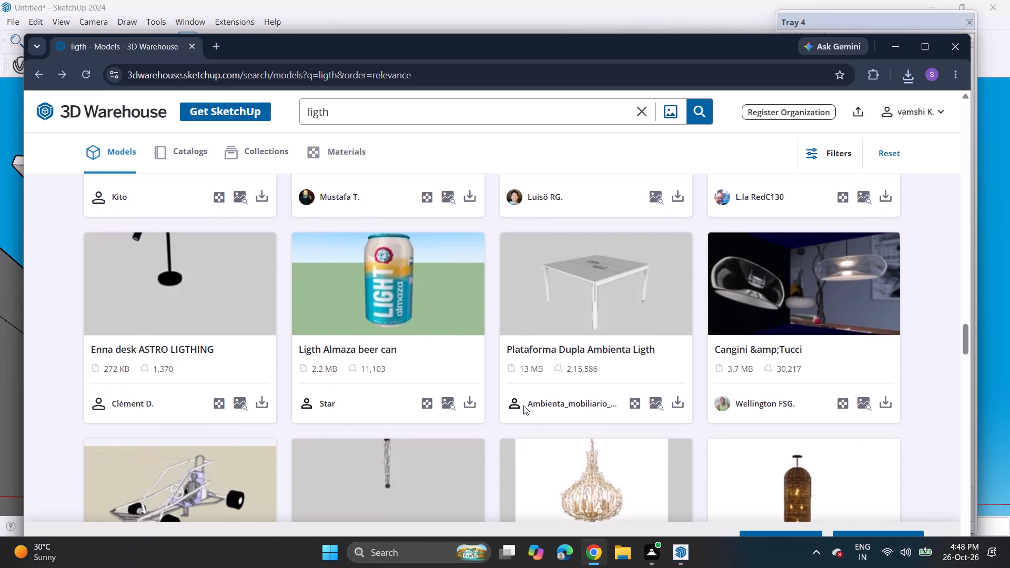
{"action": "scroll", "coordinate": [523, 405], "scroll_direction": "down", "scroll_amount": 5}
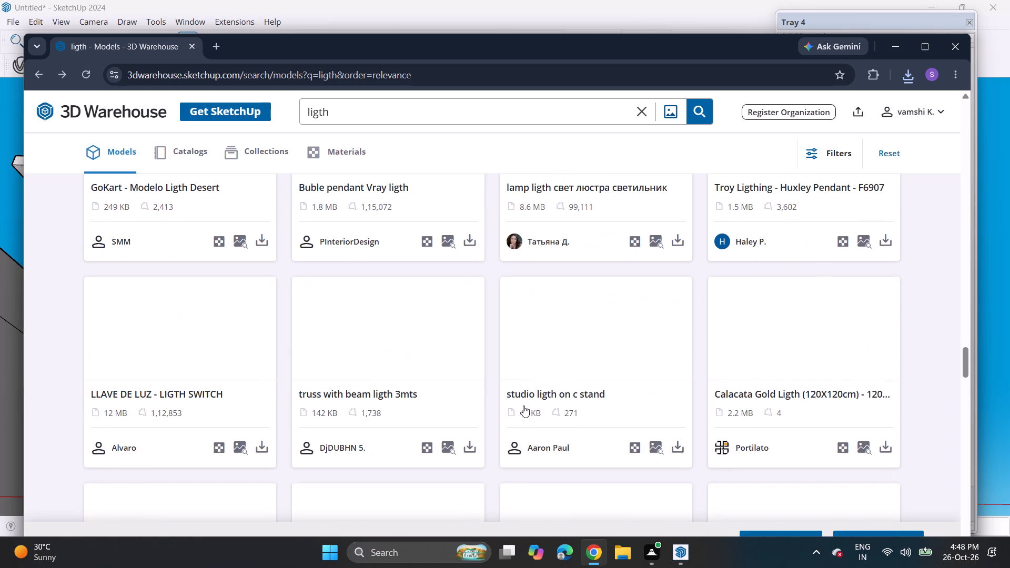
{"action": "scroll", "coordinate": [523, 405], "scroll_direction": "down", "scroll_amount": 2}
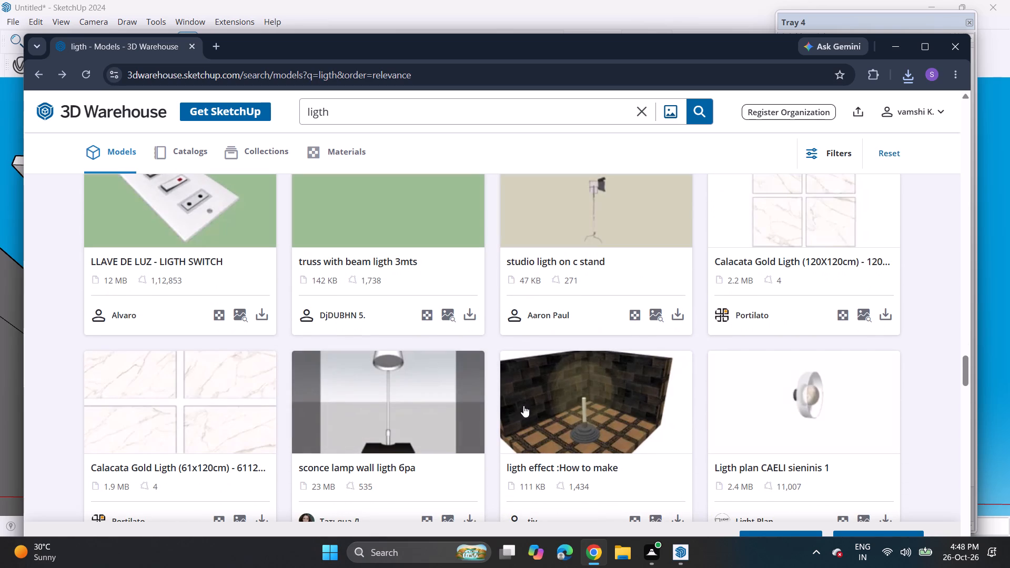
{"action": "scroll", "coordinate": [523, 405], "scroll_direction": "down", "scroll_amount": 4}
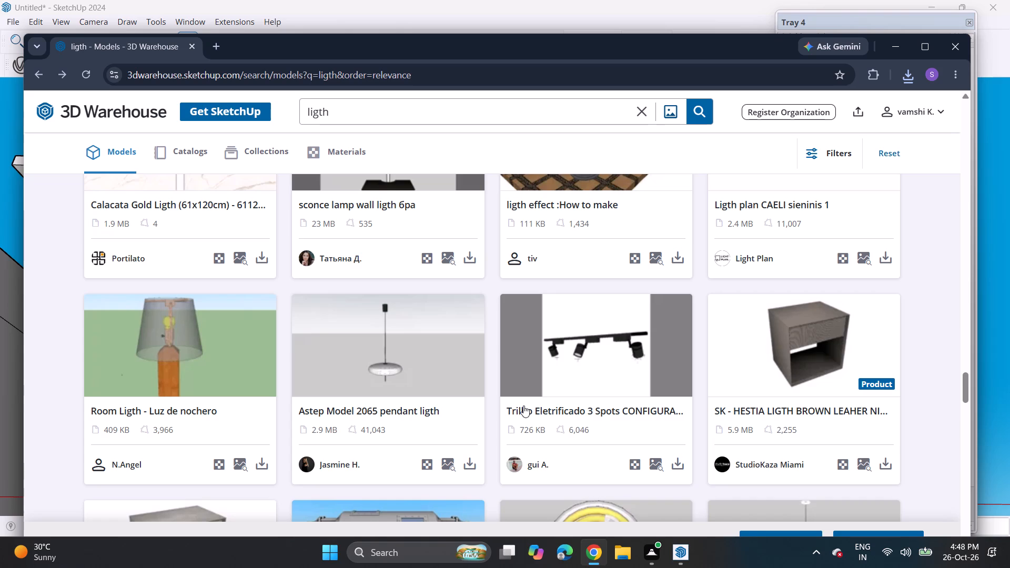
{"action": "scroll", "coordinate": [523, 405], "scroll_direction": "down", "scroll_amount": 1}
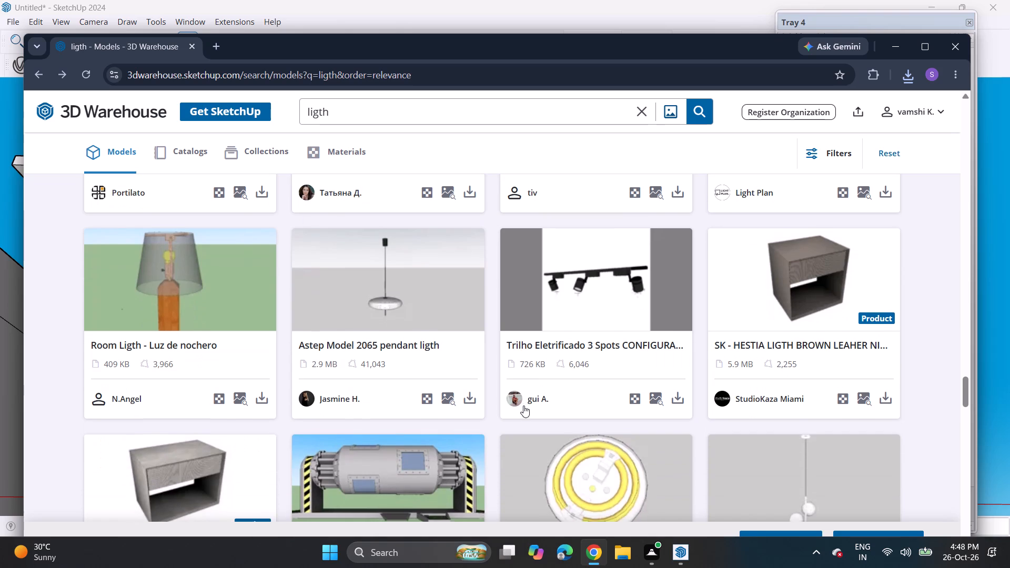
{"action": "scroll", "coordinate": [523, 405], "scroll_direction": "down", "scroll_amount": 2}
{"action": "scroll", "coordinate": [523, 405], "scroll_direction": "up", "scroll_amount": 1}
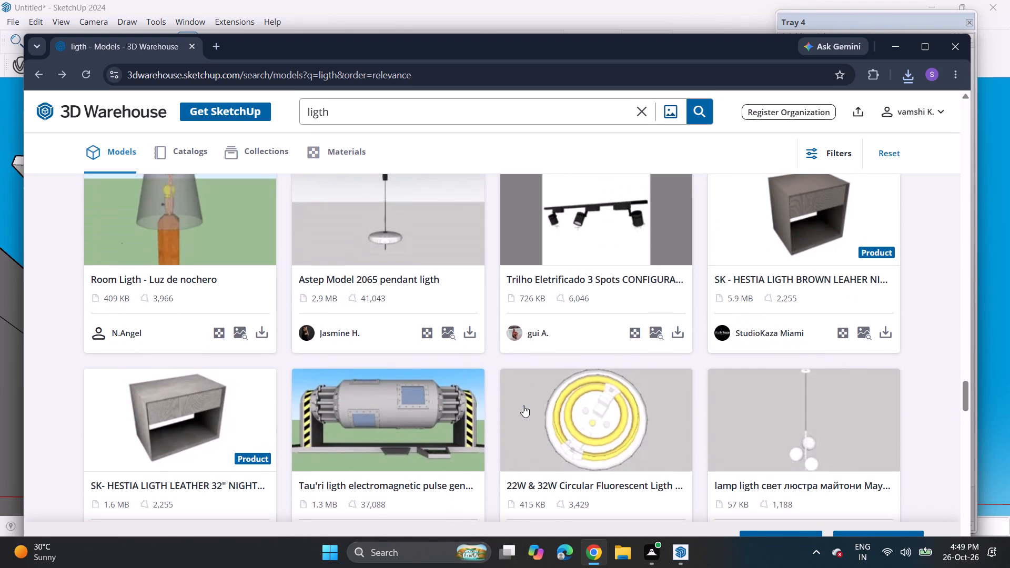
{"action": "scroll", "coordinate": [523, 405], "scroll_direction": "up", "scroll_amount": 1}
{"action": "scroll", "coordinate": [523, 405], "scroll_direction": "down", "scroll_amount": 7}
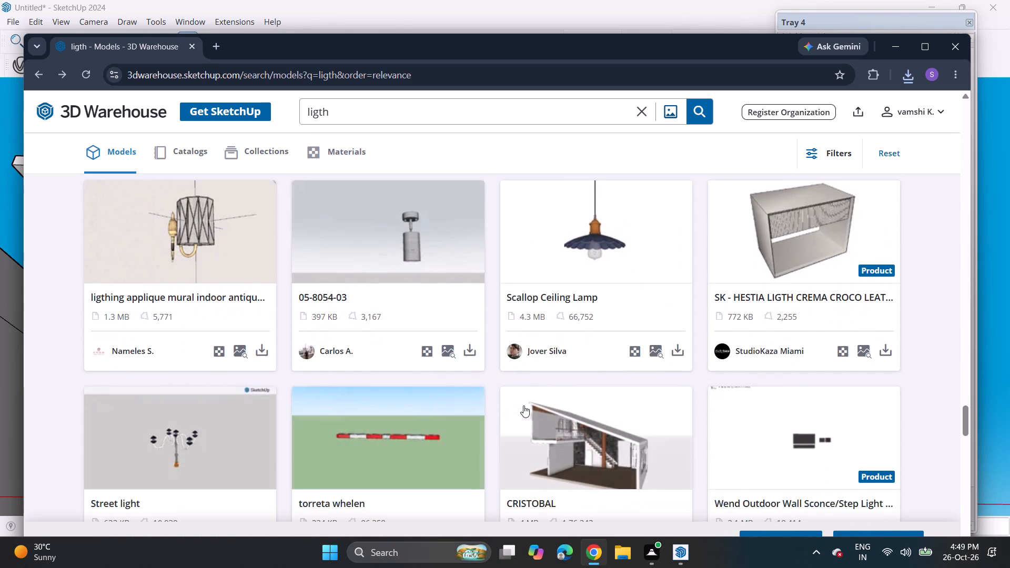
{"action": "scroll", "coordinate": [523, 405], "scroll_direction": "down", "scroll_amount": 6}
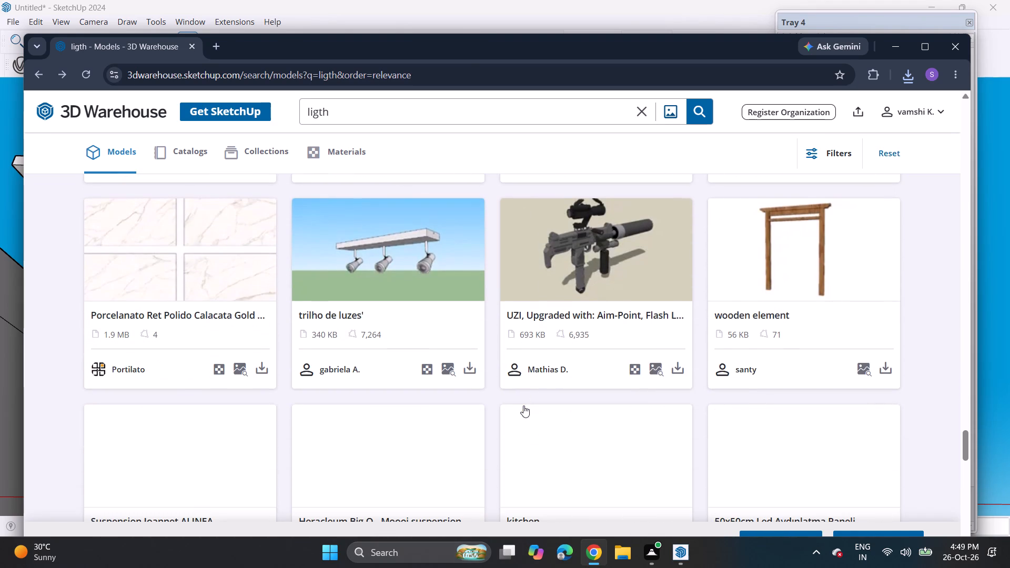
{"action": "scroll", "coordinate": [523, 405], "scroll_direction": "down", "scroll_amount": 1}
{"action": "scroll", "coordinate": [523, 405], "scroll_direction": "up", "scroll_amount": 1}
{"action": "scroll", "coordinate": [523, 405], "scroll_direction": "down", "scroll_amount": 3}
{"action": "scroll", "coordinate": [523, 405], "scroll_direction": "up", "scroll_amount": 1}
{"action": "scroll", "coordinate": [523, 405], "scroll_direction": "down", "scroll_amount": 3}
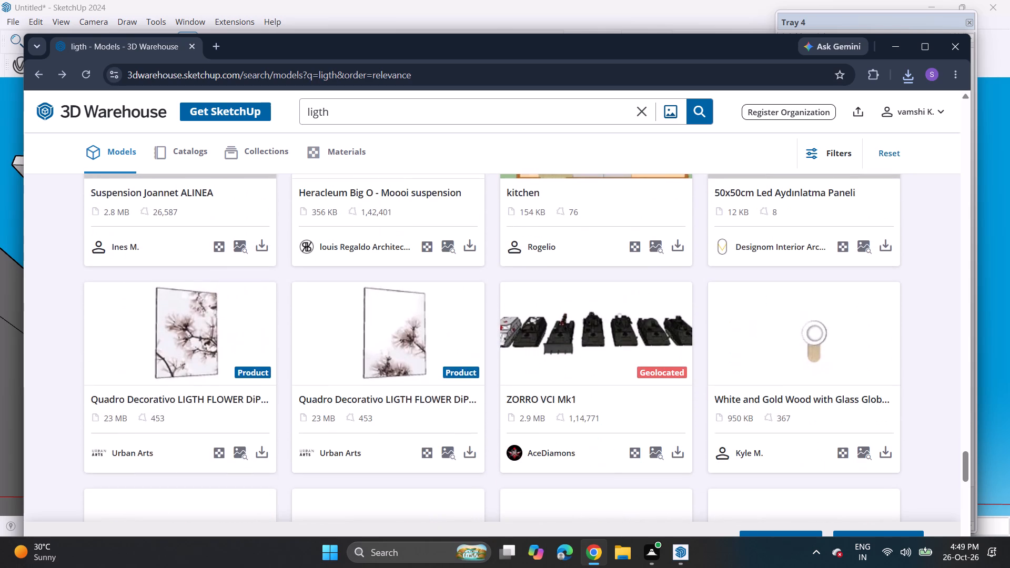
{"action": "scroll", "coordinate": [523, 405], "scroll_direction": "down", "scroll_amount": 4}
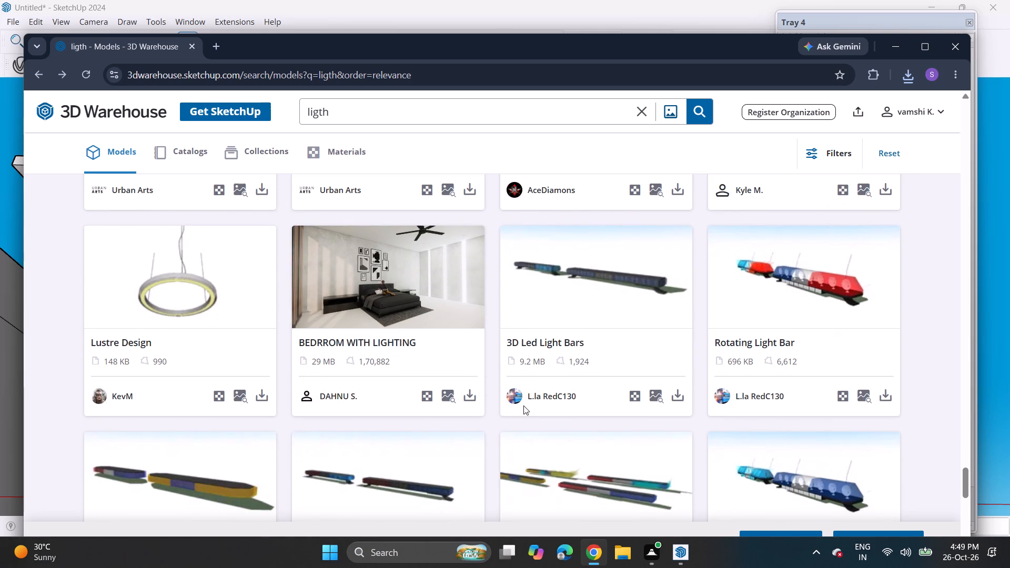
{"action": "scroll", "coordinate": [523, 405], "scroll_direction": "down", "scroll_amount": 2}
{"action": "scroll", "coordinate": [523, 405], "scroll_direction": "up", "scroll_amount": 1}
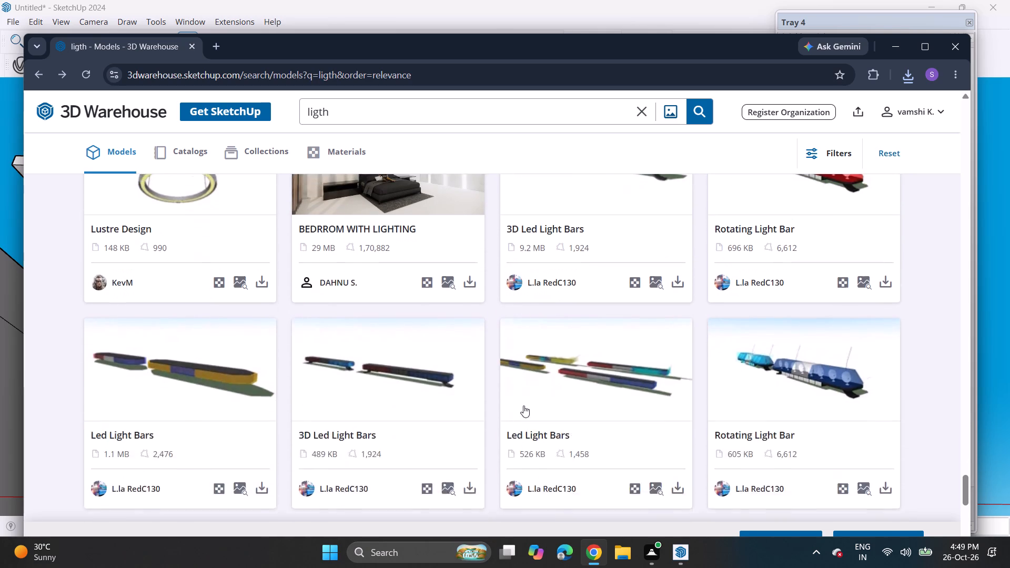
{"action": "scroll", "coordinate": [523, 405], "scroll_direction": "down", "scroll_amount": 10}
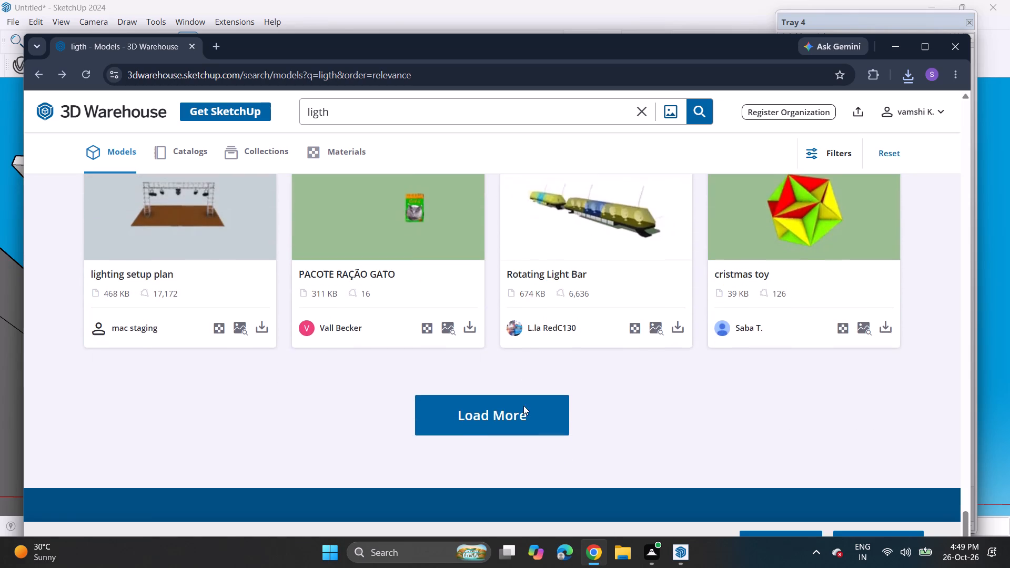
{"action": "left_click", "coordinate": [523, 392]}
{"action": "scroll", "coordinate": [523, 392], "scroll_direction": "up", "scroll_amount": 4}
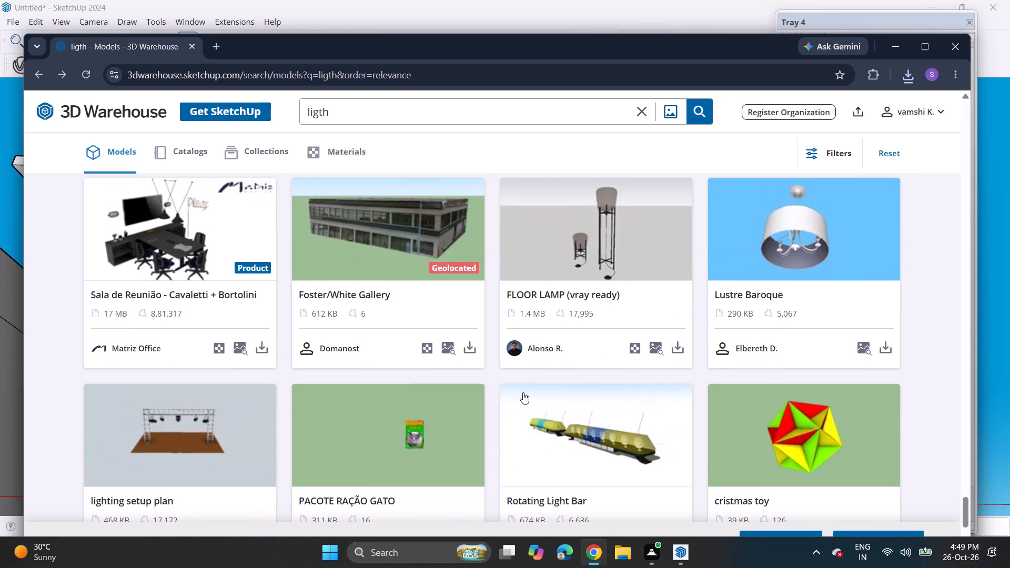
Re-examine the already loaded "ligth" results, going back through the earlier models for suitable light fixtures.
{"action": "scroll", "coordinate": [523, 392], "scroll_direction": "down", "scroll_amount": 1}
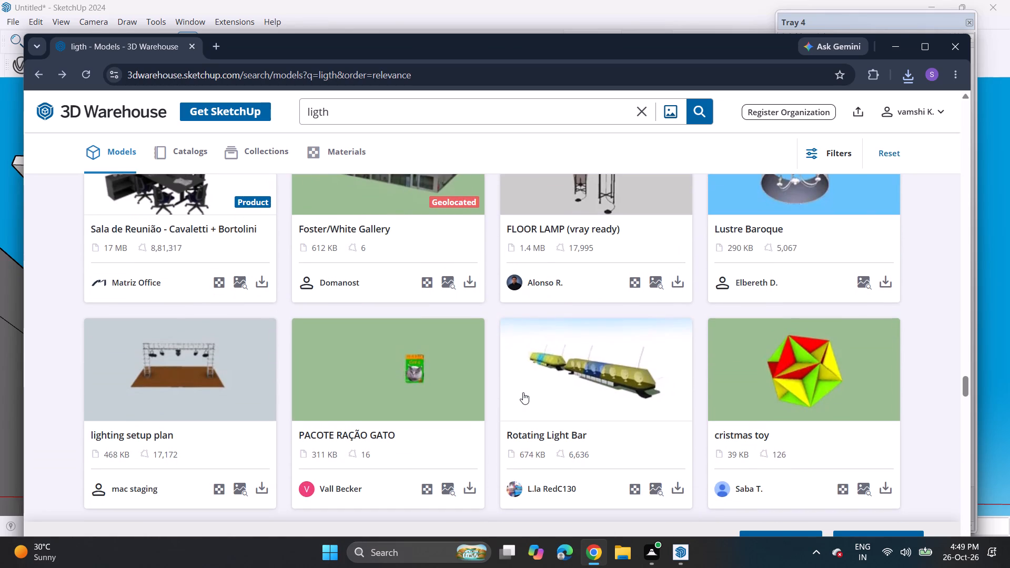
{"action": "scroll", "coordinate": [523, 392], "scroll_direction": "up", "scroll_amount": 2}
{"action": "scroll", "coordinate": [523, 392], "scroll_direction": "down", "scroll_amount": 1}
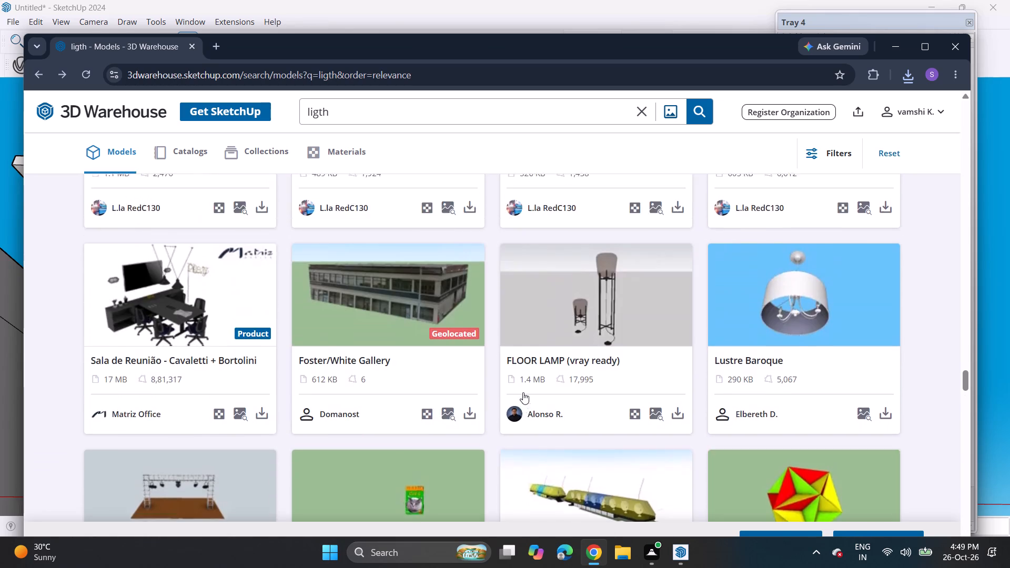
{"action": "scroll", "coordinate": [523, 392], "scroll_direction": "up", "scroll_amount": 12}
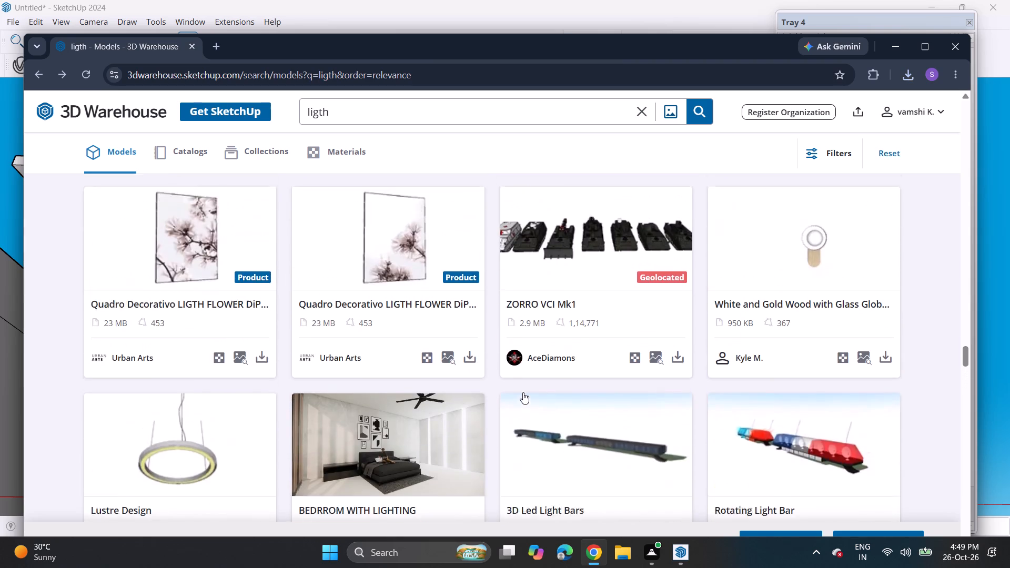
{"action": "scroll", "coordinate": [523, 392], "scroll_direction": "up", "scroll_amount": 7}
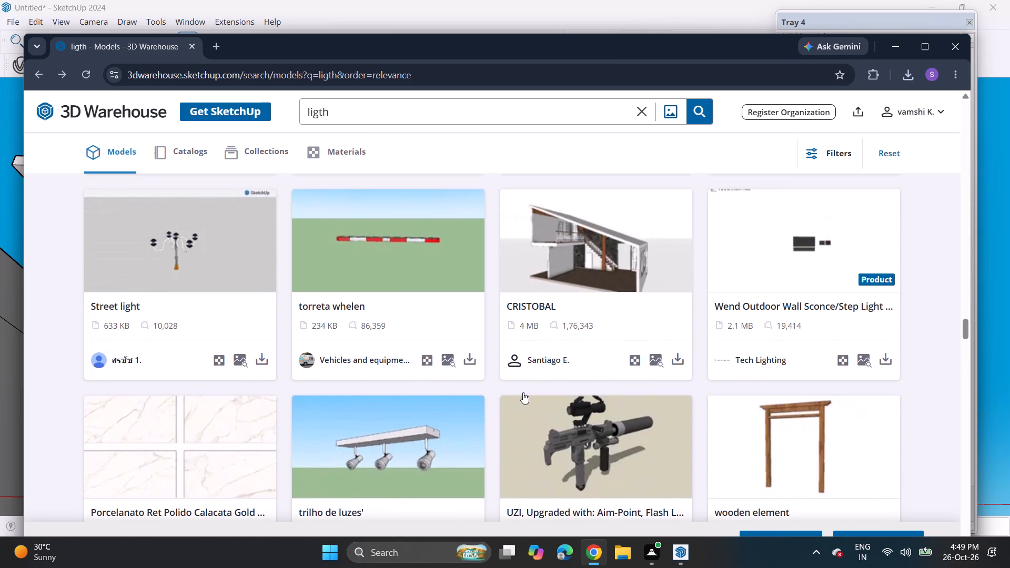
{"action": "scroll", "coordinate": [523, 392], "scroll_direction": "down", "scroll_amount": 1}
{"action": "scroll", "coordinate": [523, 392], "scroll_direction": "up", "scroll_amount": 1}
{"action": "scroll", "coordinate": [523, 392], "scroll_direction": "down", "scroll_amount": 1}
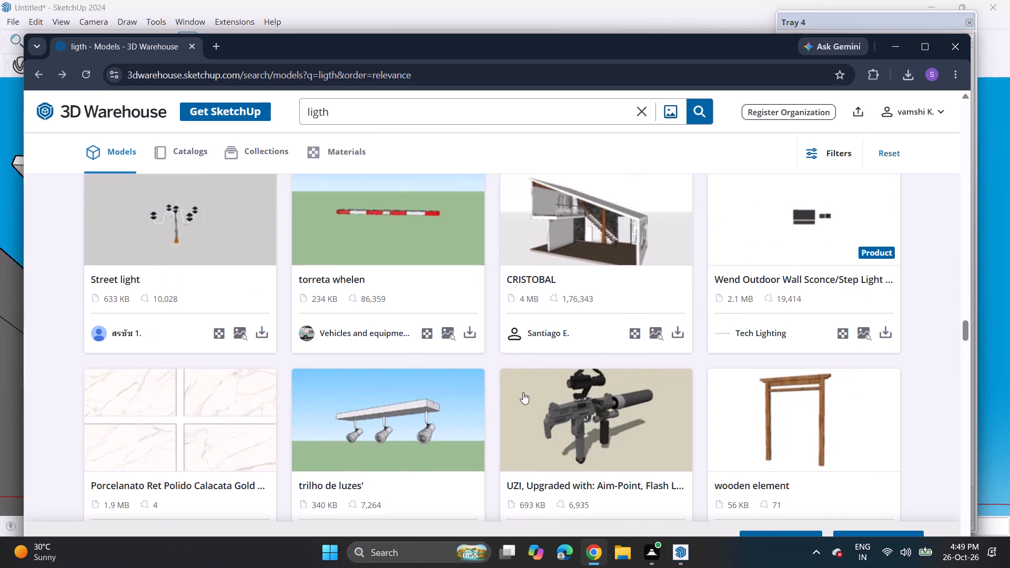
{"action": "scroll", "coordinate": [523, 392], "scroll_direction": "up", "scroll_amount": 3}
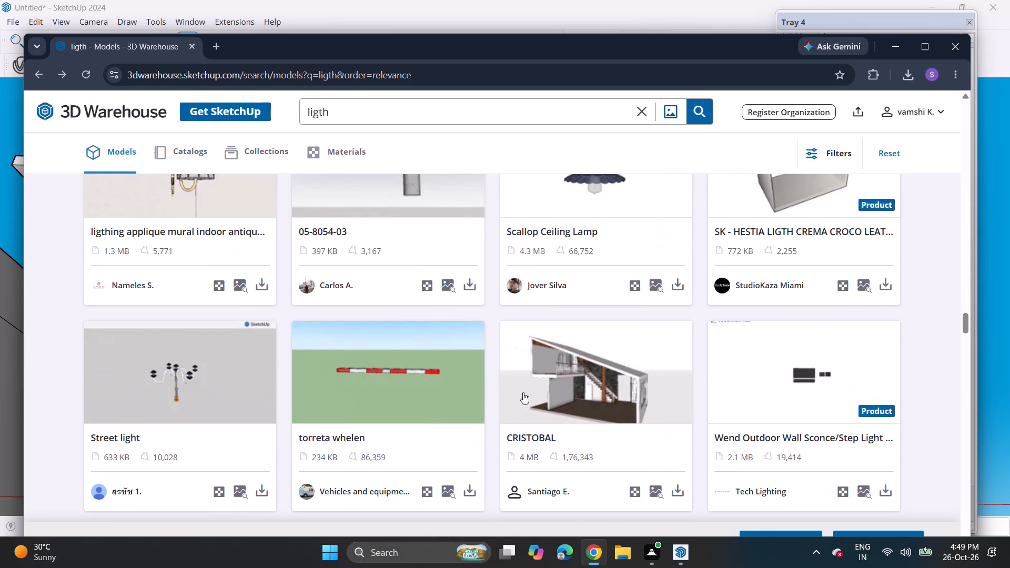
{"action": "scroll", "coordinate": [523, 392], "scroll_direction": "up", "scroll_amount": 3}
{"action": "scroll", "coordinate": [523, 392], "scroll_direction": "down", "scroll_amount": 2}
{"action": "scroll", "coordinate": [523, 392], "scroll_direction": "up", "scroll_amount": 2}
Examine the newly loaded "ligth" results further down the list for ceiling lights, pendants and spotlights.
{"action": "scroll", "coordinate": [523, 392], "scroll_direction": "down", "scroll_amount": 5}
{"action": "scroll", "coordinate": [523, 392], "scroll_direction": "up", "scroll_amount": 1}
{"action": "scroll", "coordinate": [523, 392], "scroll_direction": "down", "scroll_amount": 17}
{"action": "scroll", "coordinate": [523, 392], "scroll_direction": "down", "scroll_amount": 5}
{"action": "scroll", "coordinate": [523, 392], "scroll_direction": "up", "scroll_amount": 1}
{"action": "scroll", "coordinate": [523, 392], "scroll_direction": "down", "scroll_amount": 5}
{"action": "scroll", "coordinate": [523, 392], "scroll_direction": "up", "scroll_amount": 1}
{"action": "scroll", "coordinate": [523, 392], "scroll_direction": "down", "scroll_amount": 2}
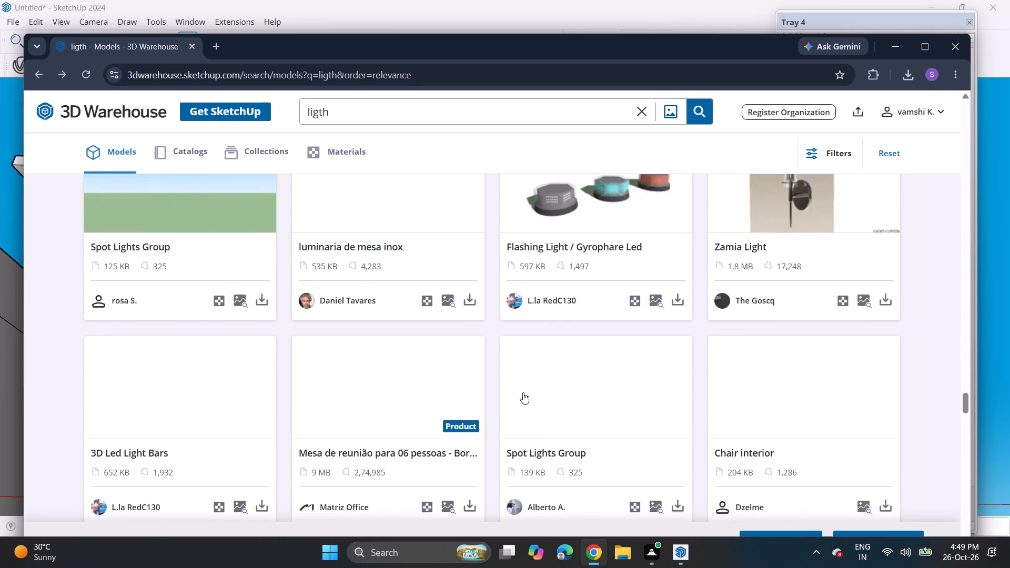
{"action": "scroll", "coordinate": [523, 392], "scroll_direction": "down", "scroll_amount": 12}
{"action": "scroll", "coordinate": [523, 392], "scroll_direction": "up", "scroll_amount": 6}
{"action": "scroll", "coordinate": [523, 392], "scroll_direction": "down", "scroll_amount": 6}
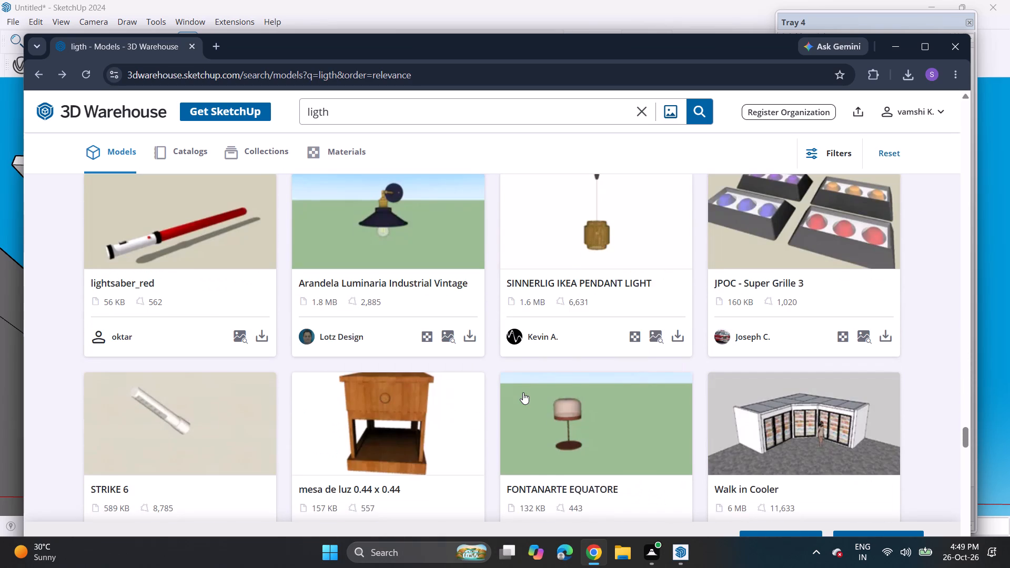
{"action": "scroll", "coordinate": [523, 392], "scroll_direction": "down", "scroll_amount": 7}
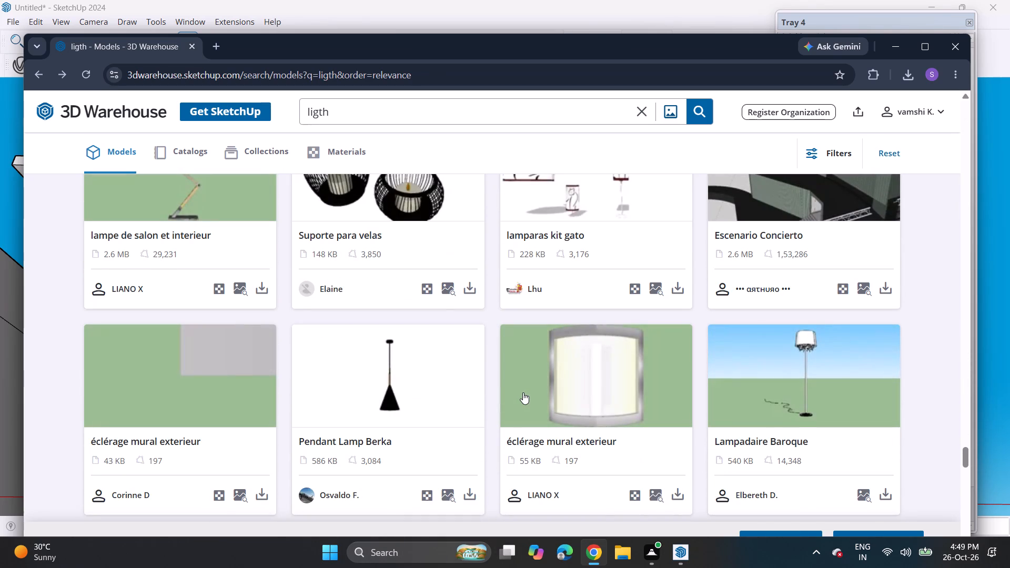
{"action": "scroll", "coordinate": [523, 392], "scroll_direction": "down", "scroll_amount": 8}
{"action": "scroll", "coordinate": [523, 392], "scroll_direction": "up", "scroll_amount": 1}
{"action": "scroll", "coordinate": [523, 392], "scroll_direction": "down", "scroll_amount": 1}
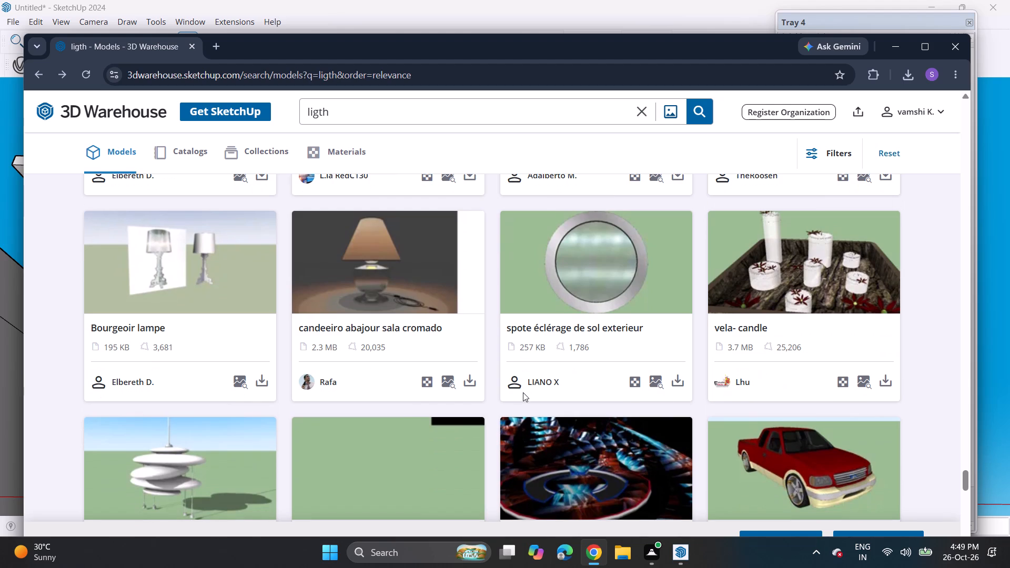
{"action": "scroll", "coordinate": [601, 424], "scroll_direction": "down", "scroll_amount": 2}
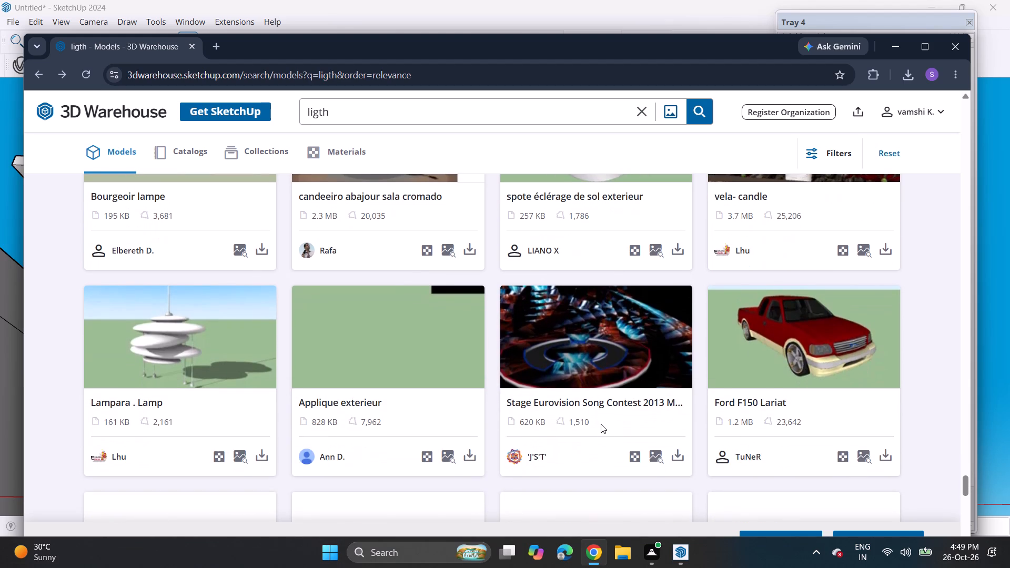
{"action": "scroll", "coordinate": [601, 424], "scroll_direction": "down", "scroll_amount": 6}
{"action": "scroll", "coordinate": [601, 424], "scroll_direction": "up", "scroll_amount": 3}
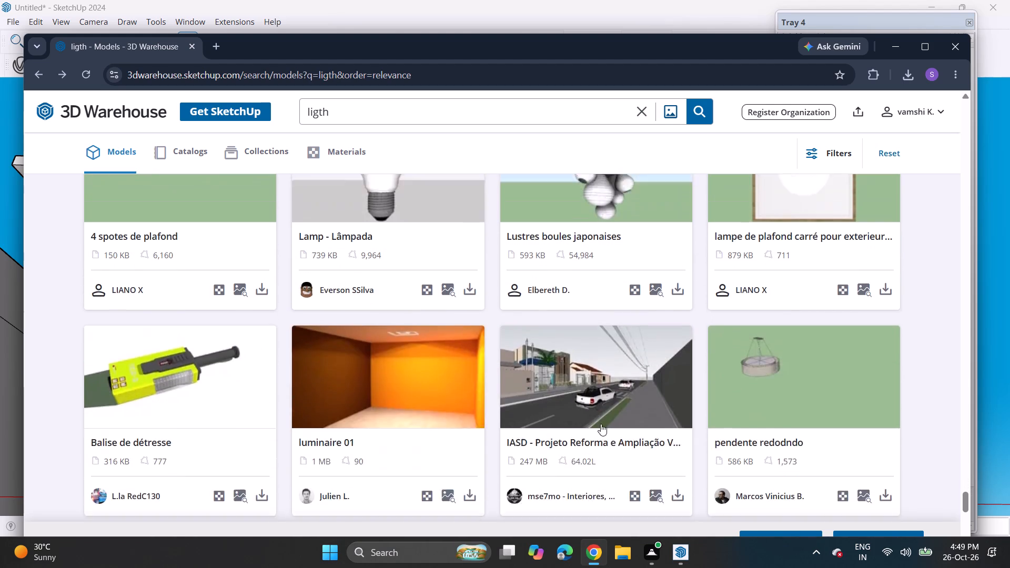
{"action": "scroll", "coordinate": [601, 424], "scroll_direction": "down", "scroll_amount": 1}
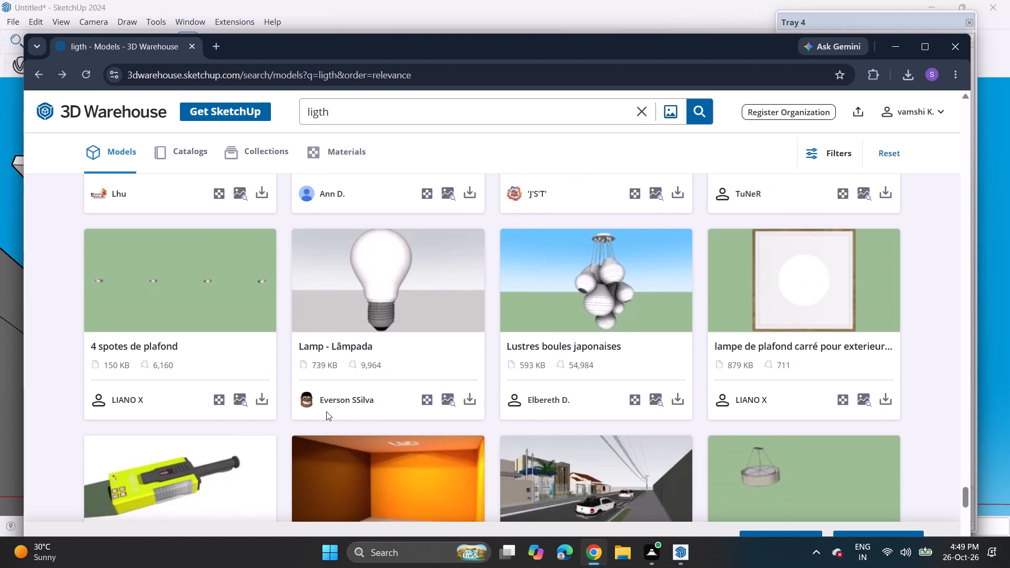
Download the "4 spotes de plafond" ceiling spotlight model.
{"action": "left_click", "coordinate": [265, 401]}
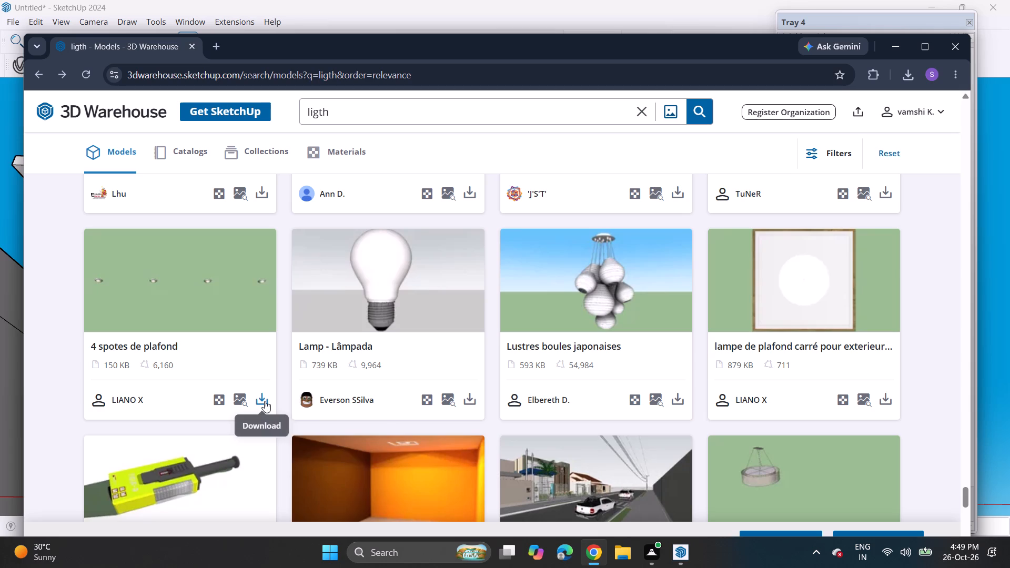
{"action": "left_click", "coordinate": [289, 430]}
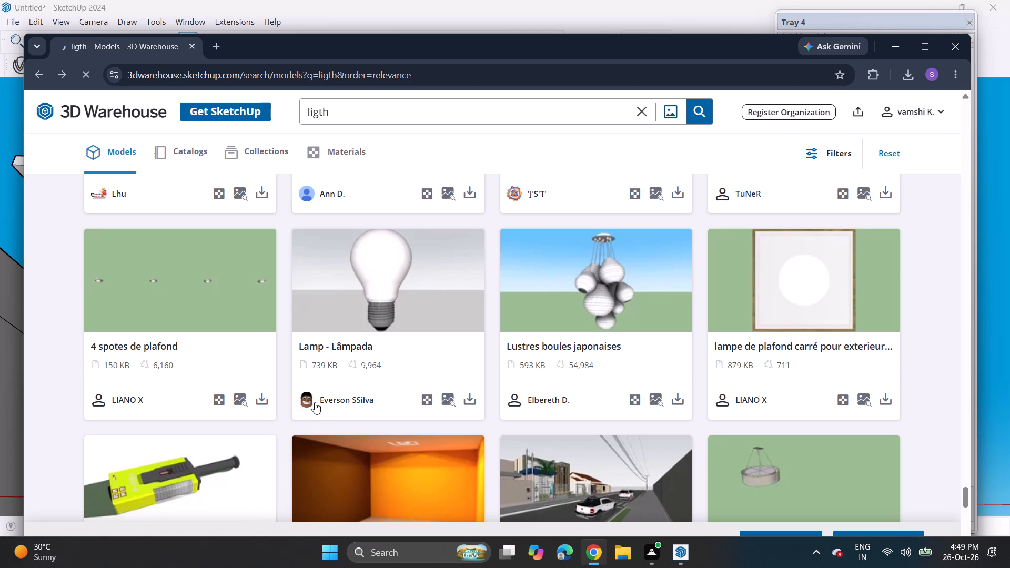
Search 3D Warehouse for "spot ligth" and look over the first spotlight models.
{"action": "left_click", "coordinate": [644, 109]}
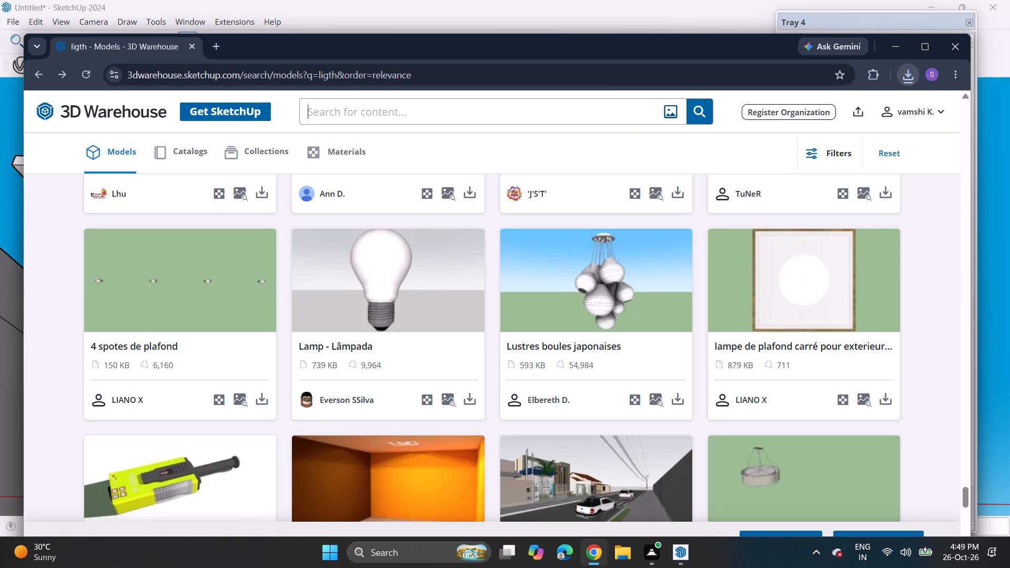
{"action": "type", "text": "spot ligth"}
{"action": "key", "text": "Return"}
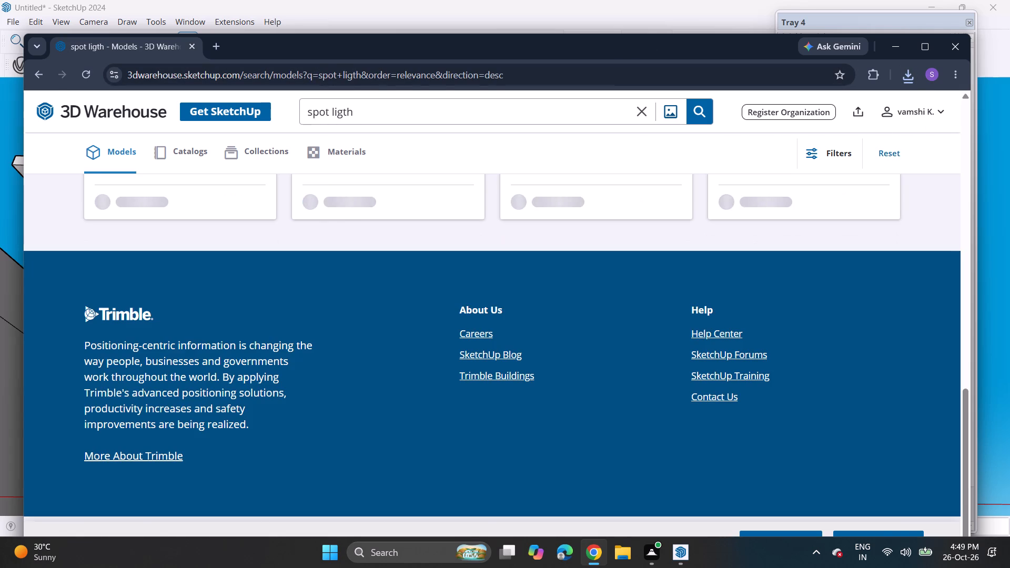
{"action": "scroll", "coordinate": [629, 199], "scroll_direction": "up", "scroll_amount": 5}
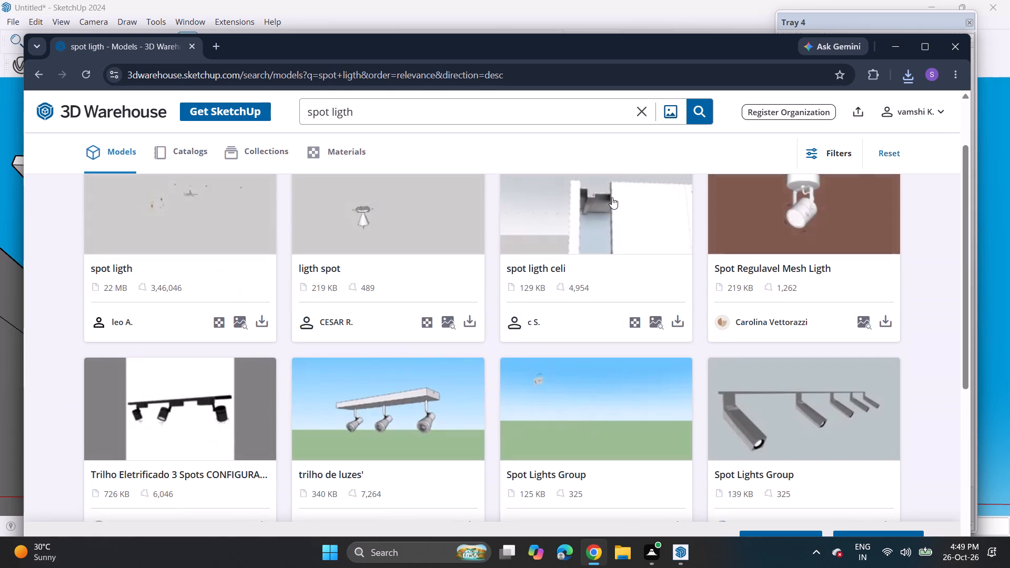
{"action": "scroll", "coordinate": [547, 318], "scroll_direction": "up", "scroll_amount": 4}
{"action": "scroll", "coordinate": [547, 318], "scroll_direction": "down", "scroll_amount": 6}
Return to the "ligth" search results and examine the models through to the end of the loaded list.
{"action": "left_click", "coordinate": [41, 79]}
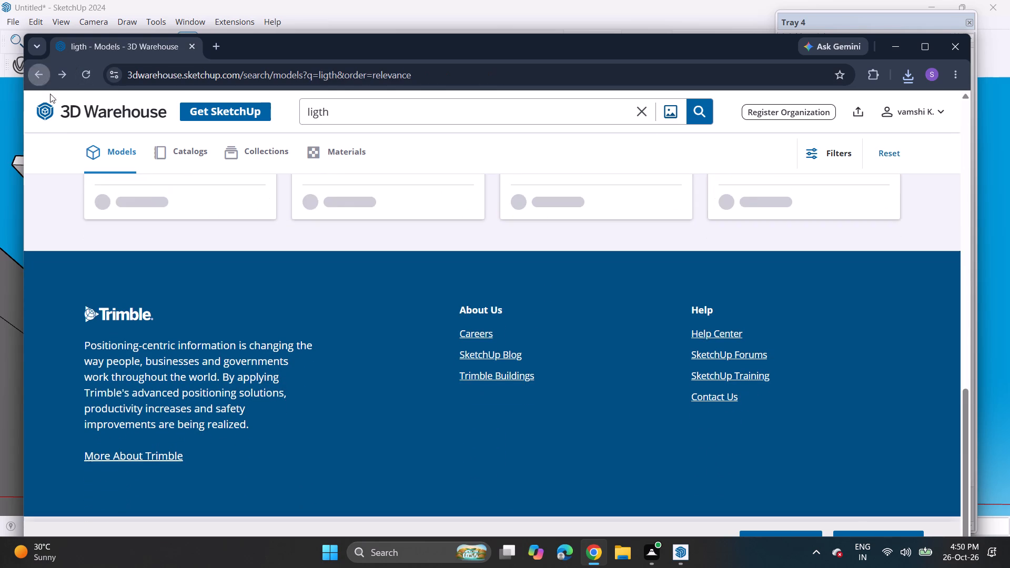
{"action": "scroll", "coordinate": [355, 234], "scroll_direction": "down", "scroll_amount": 5}
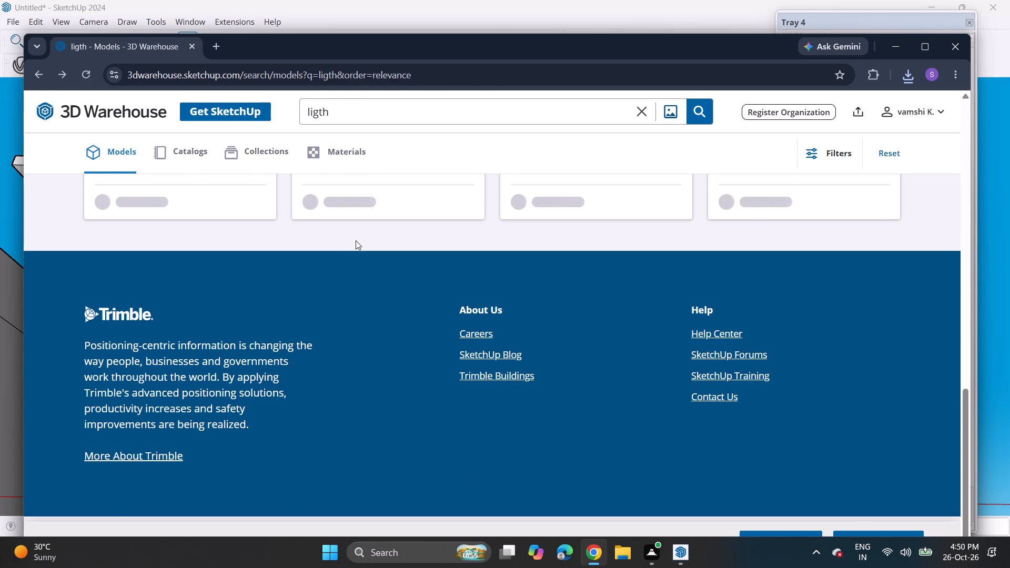
{"action": "scroll", "coordinate": [350, 264], "scroll_direction": "down", "scroll_amount": 6}
{"action": "scroll", "coordinate": [352, 301], "scroll_direction": "up", "scroll_amount": 6}
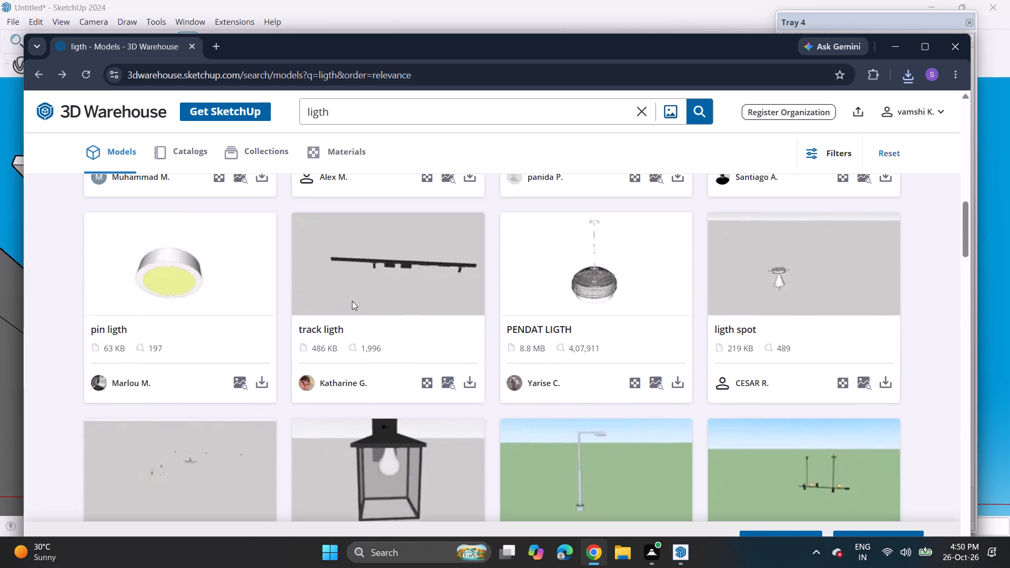
{"action": "scroll", "coordinate": [346, 310], "scroll_direction": "down", "scroll_amount": 15}
{"action": "scroll", "coordinate": [348, 317], "scroll_direction": "up", "scroll_amount": 2}
{"action": "scroll", "coordinate": [348, 317], "scroll_direction": "down", "scroll_amount": 4}
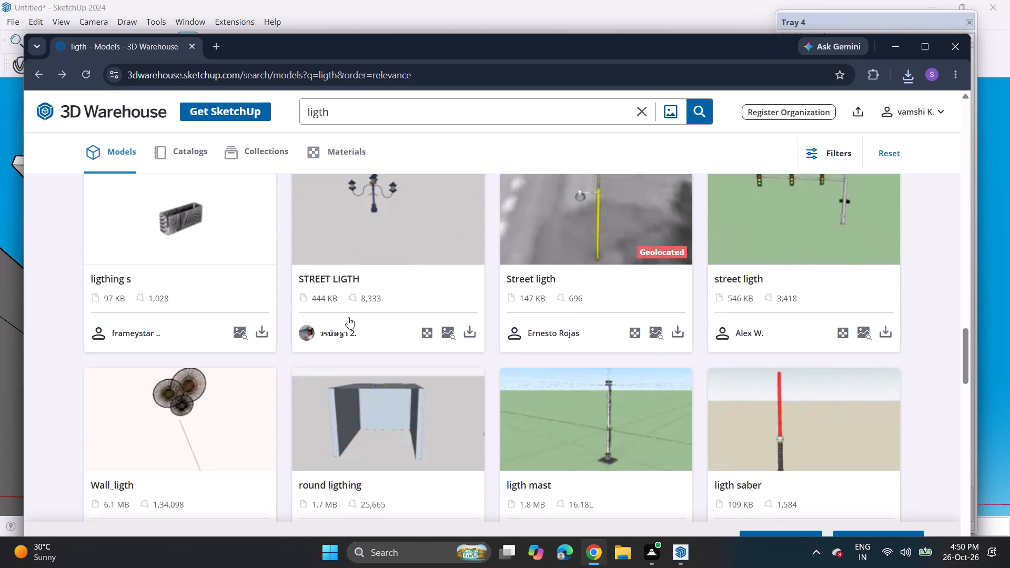
{"action": "scroll", "coordinate": [348, 317], "scroll_direction": "down", "scroll_amount": 8}
{"action": "scroll", "coordinate": [350, 324], "scroll_direction": "up", "scroll_amount": 1}
{"action": "scroll", "coordinate": [350, 324], "scroll_direction": "down", "scroll_amount": 5}
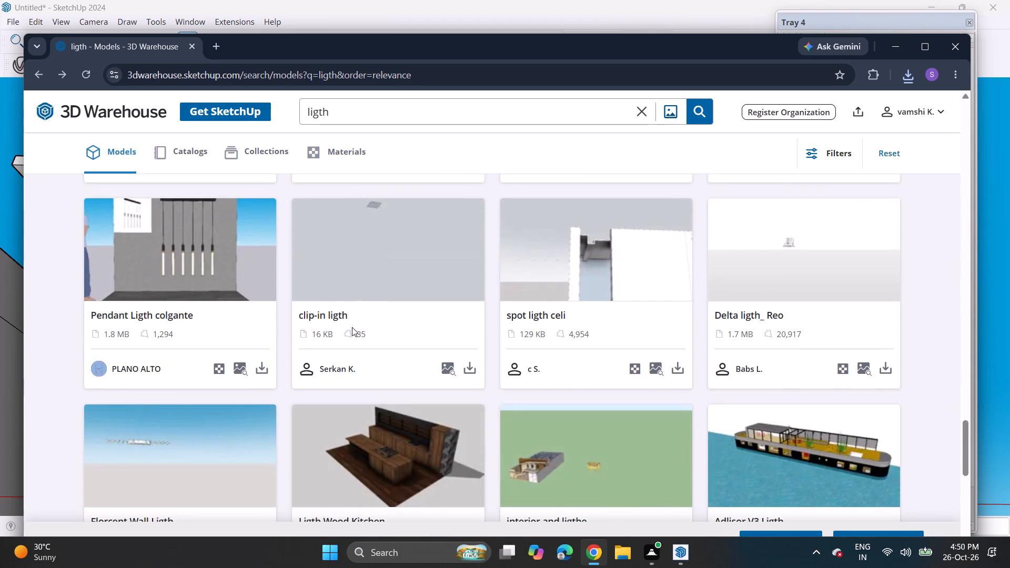
{"action": "scroll", "coordinate": [352, 327], "scroll_direction": "down", "scroll_amount": 13}
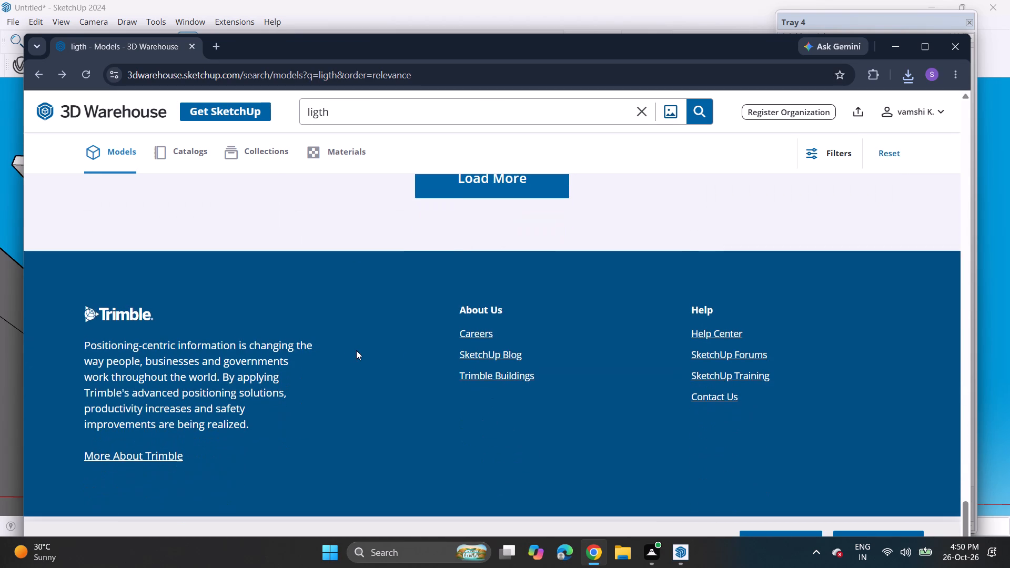
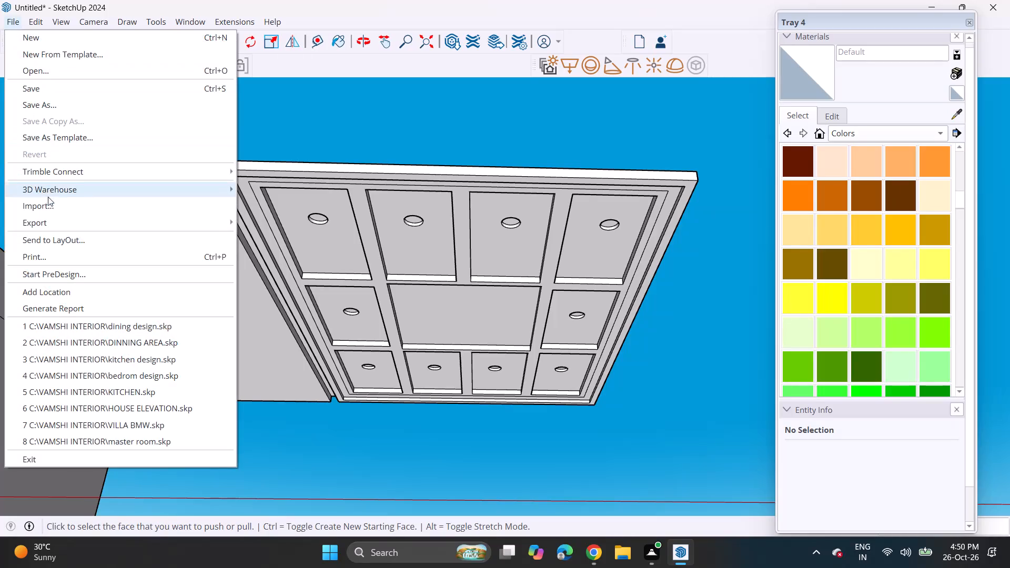
Look through the Downloads folder in the Import dialog for the downloaded light models, and close it without importing.
{"action": "left_click", "coordinate": [50, 206]}
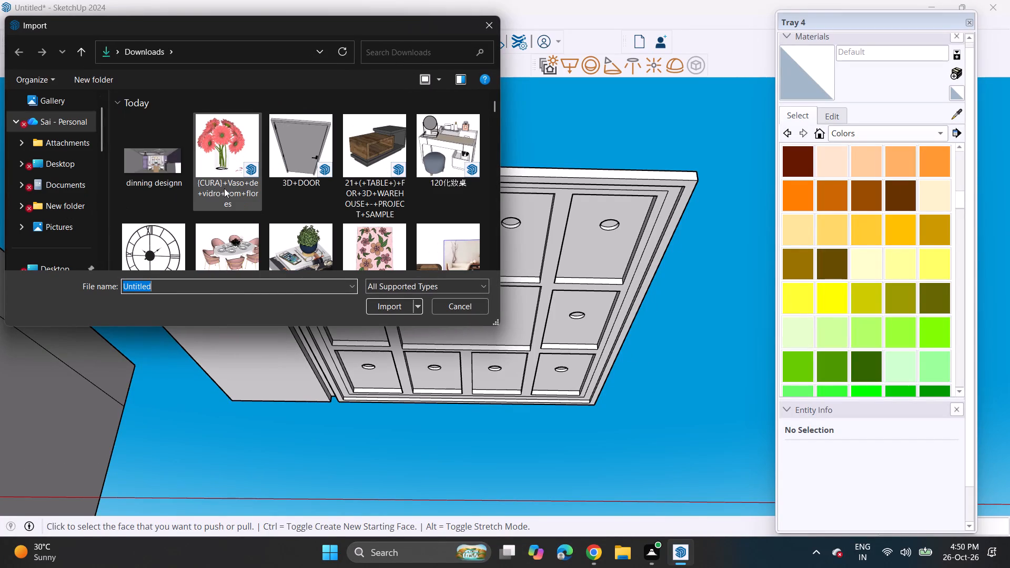
{"action": "scroll", "coordinate": [254, 203], "scroll_direction": "up", "scroll_amount": 5}
{"action": "scroll", "coordinate": [254, 203], "scroll_direction": "down", "scroll_amount": 5}
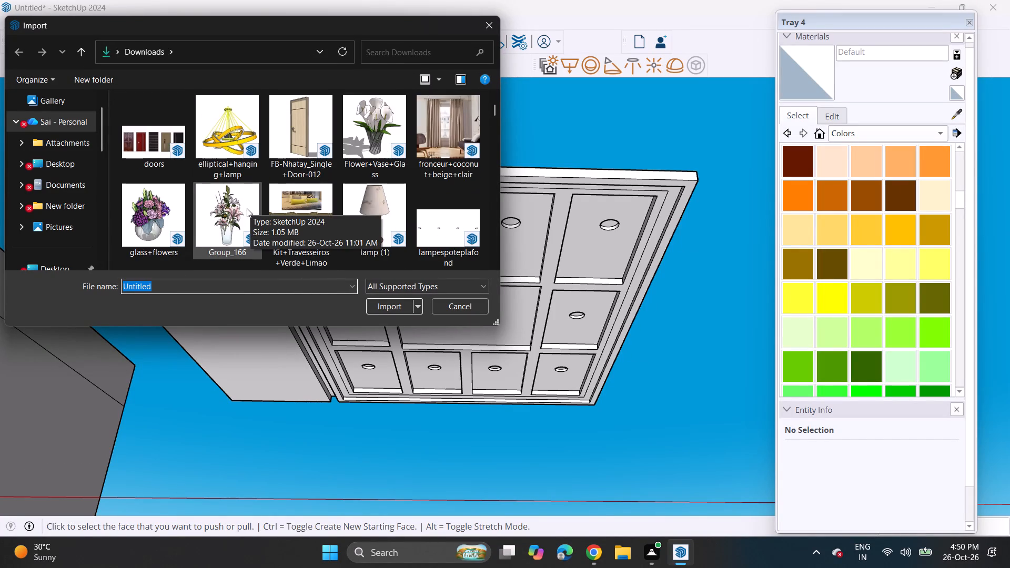
{"action": "scroll", "coordinate": [247, 208], "scroll_direction": "up", "scroll_amount": 2}
{"action": "scroll", "coordinate": [245, 208], "scroll_direction": "down", "scroll_amount": 4}
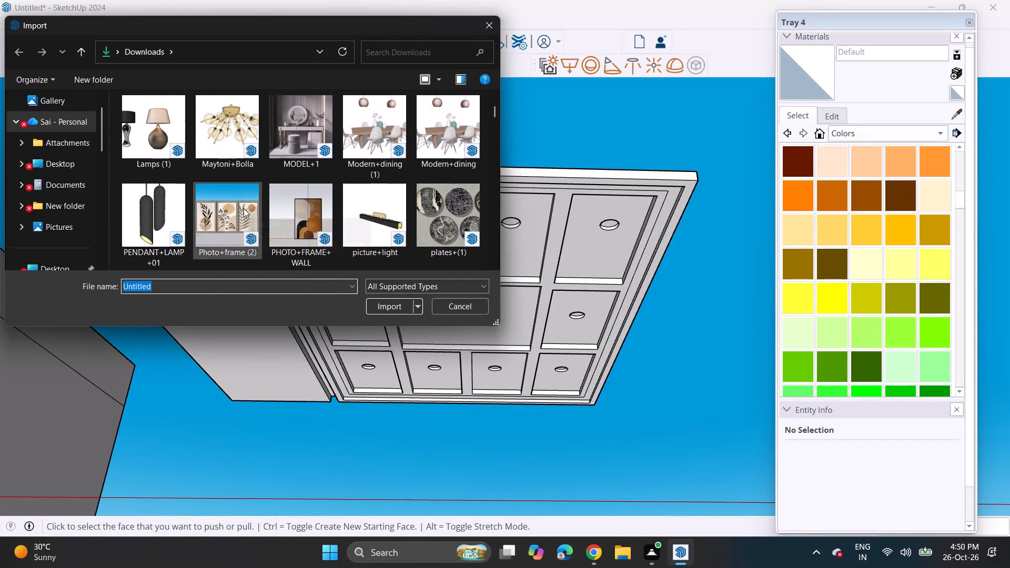
{"action": "scroll", "coordinate": [244, 208], "scroll_direction": "down", "scroll_amount": 4}
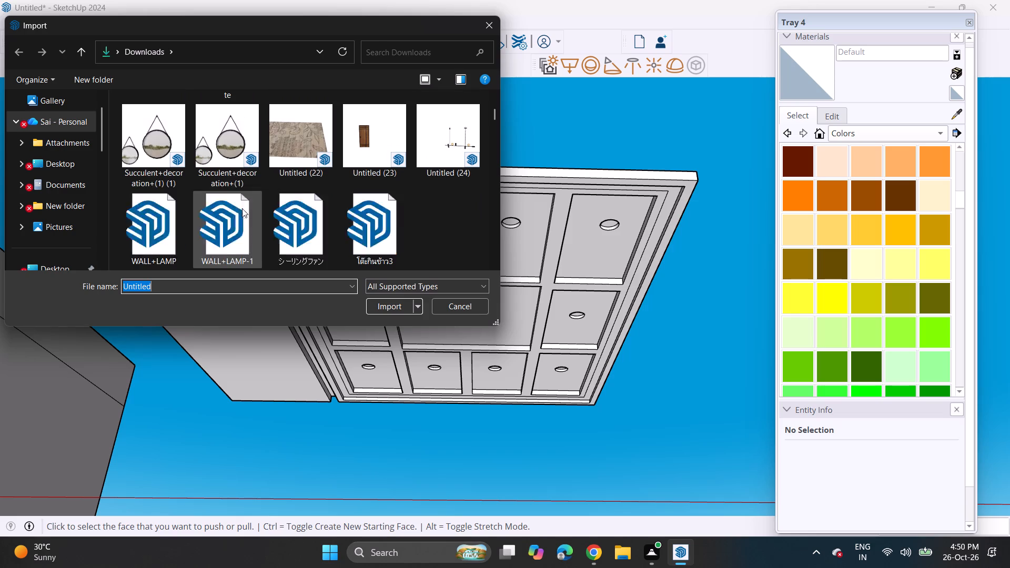
{"action": "scroll", "coordinate": [242, 208], "scroll_direction": "down", "scroll_amount": 2}
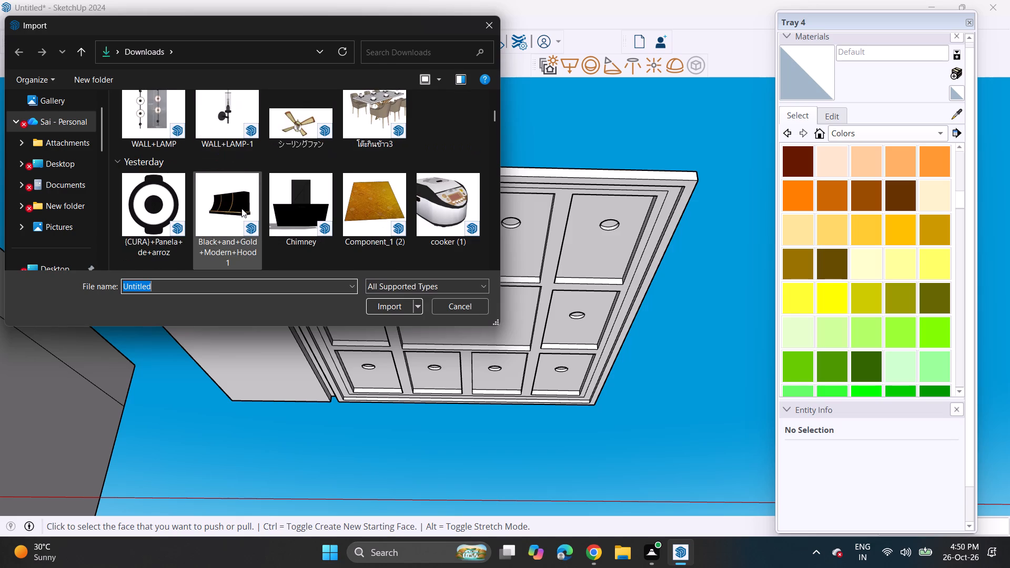
{"action": "scroll", "coordinate": [241, 208], "scroll_direction": "down", "scroll_amount": 6}
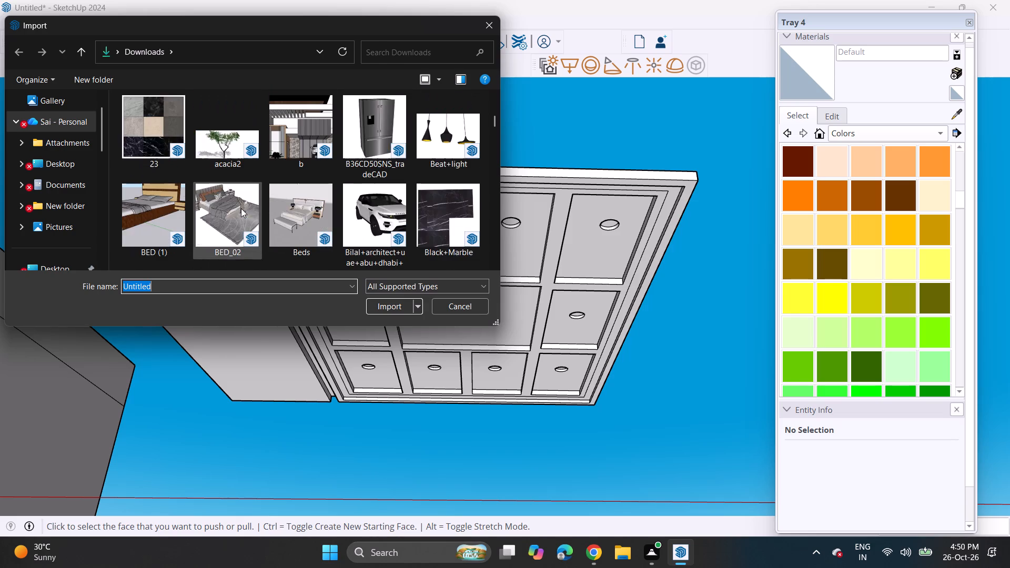
{"action": "scroll", "coordinate": [240, 208], "scroll_direction": "down", "scroll_amount": 8}
{"action": "scroll", "coordinate": [236, 211], "scroll_direction": "up", "scroll_amount": 1}
{"action": "scroll", "coordinate": [236, 211], "scroll_direction": "down", "scroll_amount": 2}
{"action": "scroll", "coordinate": [236, 211], "scroll_direction": "up", "scroll_amount": 1}
{"action": "scroll", "coordinate": [236, 211], "scroll_direction": "down", "scroll_amount": 3}
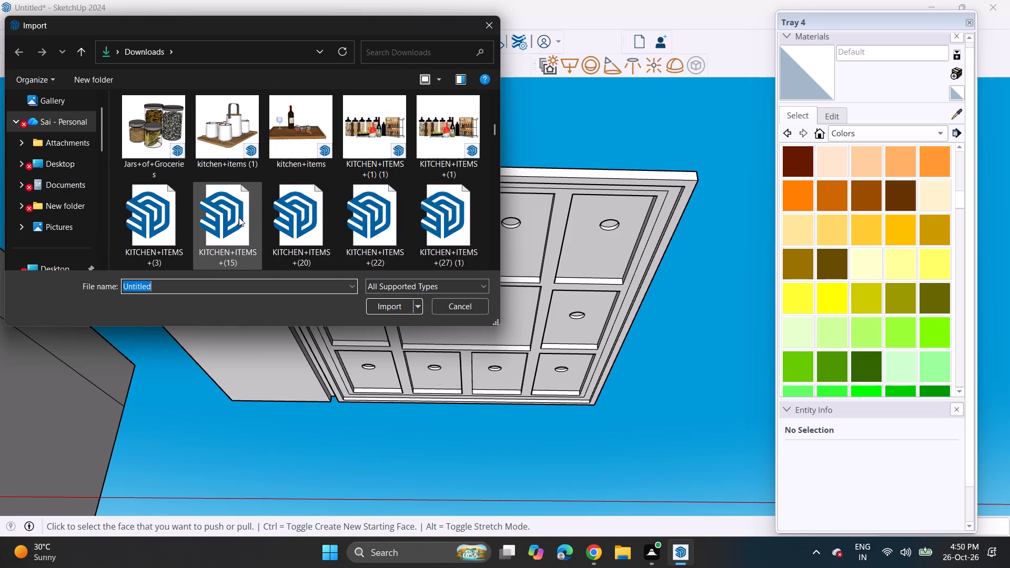
{"action": "scroll", "coordinate": [238, 219], "scroll_direction": "down", "scroll_amount": 2}
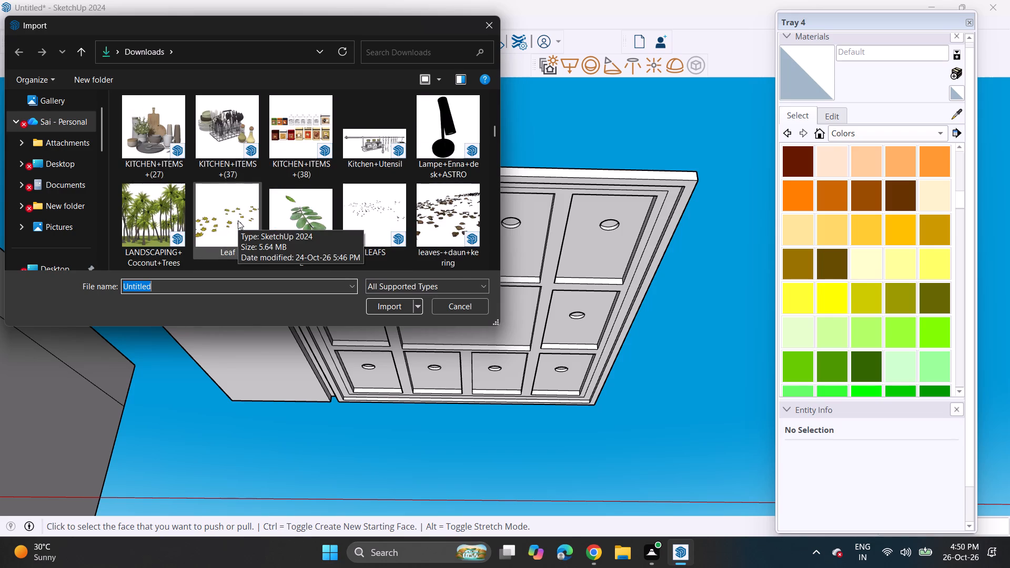
{"action": "scroll", "coordinate": [238, 220], "scroll_direction": "down", "scroll_amount": 5}
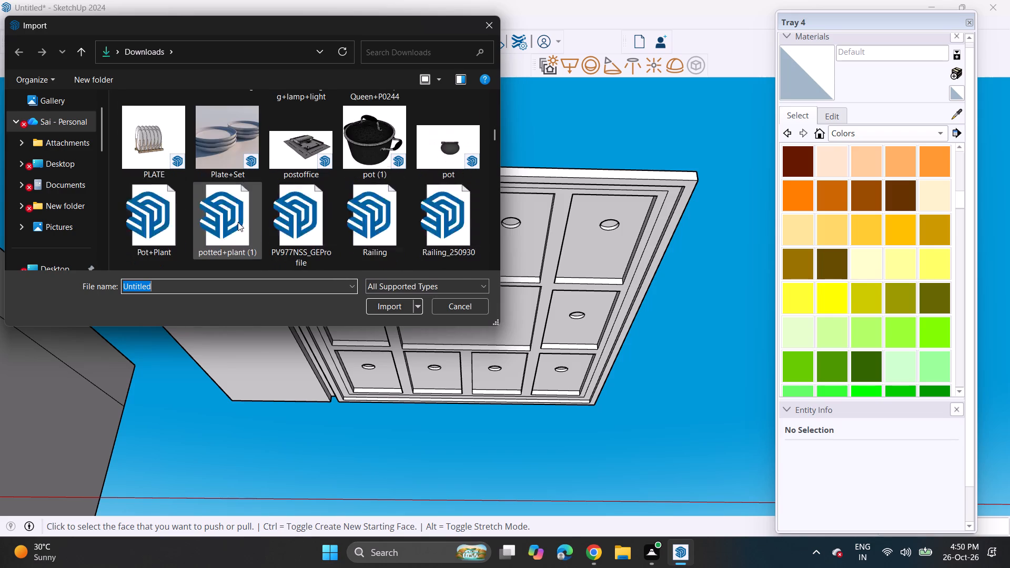
{"action": "scroll", "coordinate": [238, 222], "scroll_direction": "down", "scroll_amount": 6}
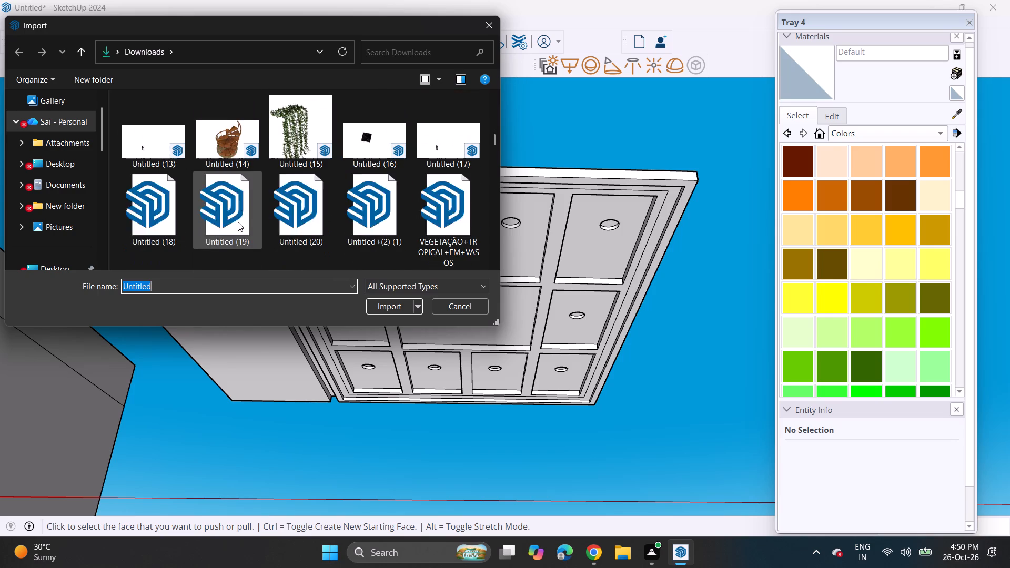
{"action": "scroll", "coordinate": [238, 222], "scroll_direction": "down", "scroll_amount": 2}
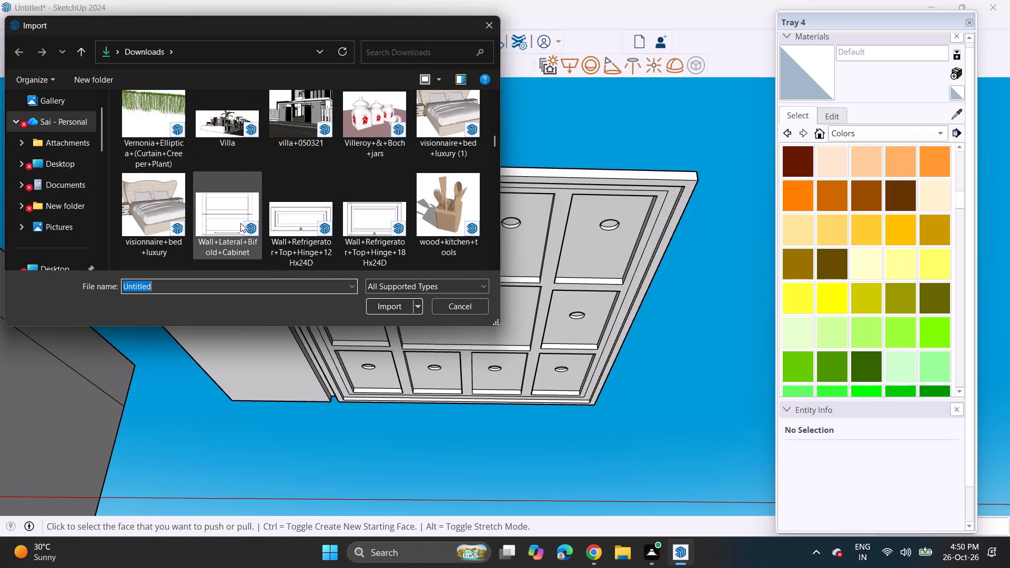
{"action": "scroll", "coordinate": [242, 226], "scroll_direction": "down", "scroll_amount": 3}
{"action": "scroll", "coordinate": [243, 226], "scroll_direction": "up", "scroll_amount": 1}
{"action": "scroll", "coordinate": [243, 226], "scroll_direction": "down", "scroll_amount": 2}
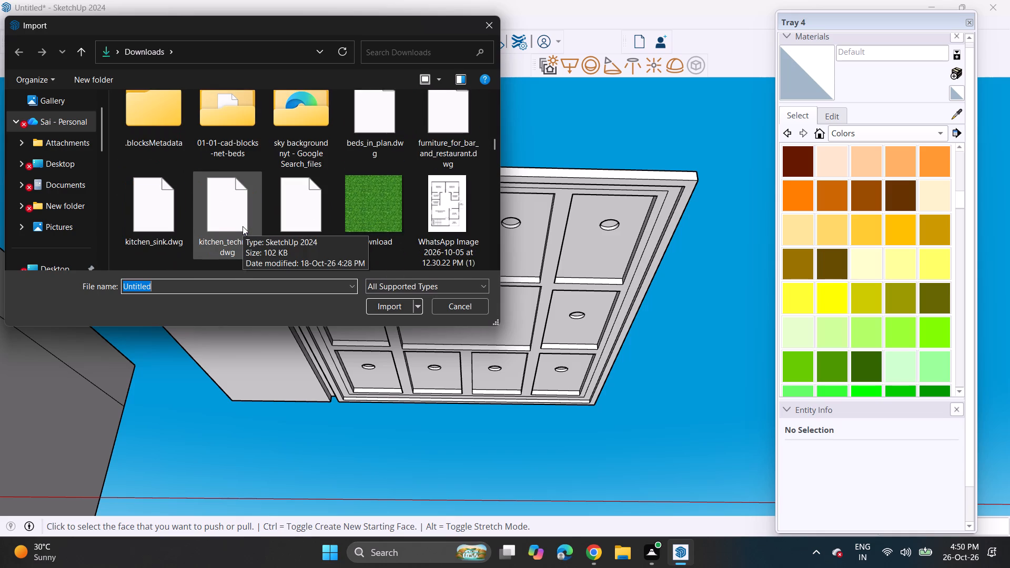
{"action": "scroll", "coordinate": [243, 226], "scroll_direction": "down", "scroll_amount": 6}
{"action": "scroll", "coordinate": [247, 223], "scroll_direction": "up", "scroll_amount": 1}
{"action": "scroll", "coordinate": [247, 224], "scroll_direction": "down", "scroll_amount": 8}
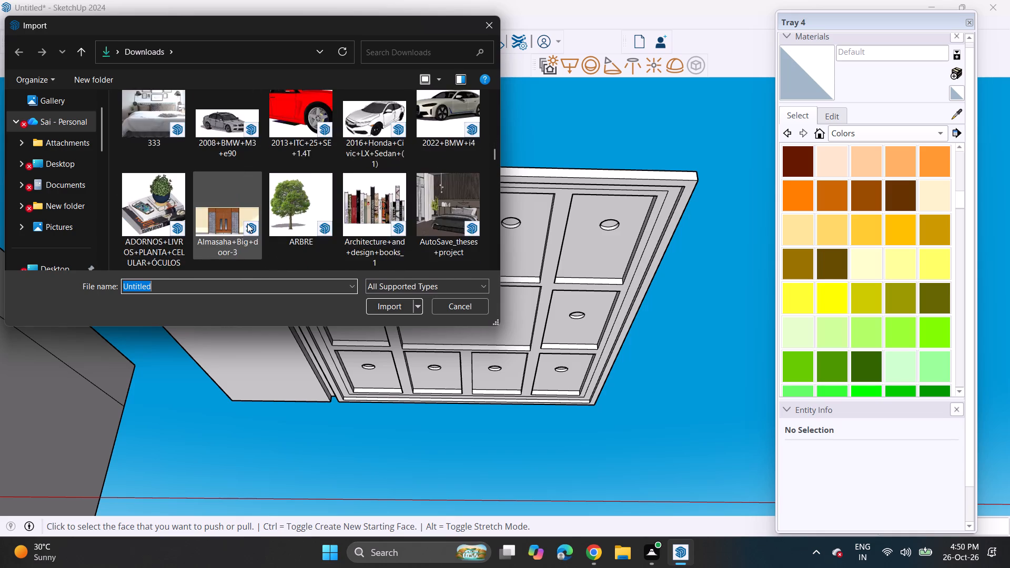
{"action": "scroll", "coordinate": [247, 224], "scroll_direction": "down", "scroll_amount": 5}
{"action": "left_click", "coordinate": [541, 128]}
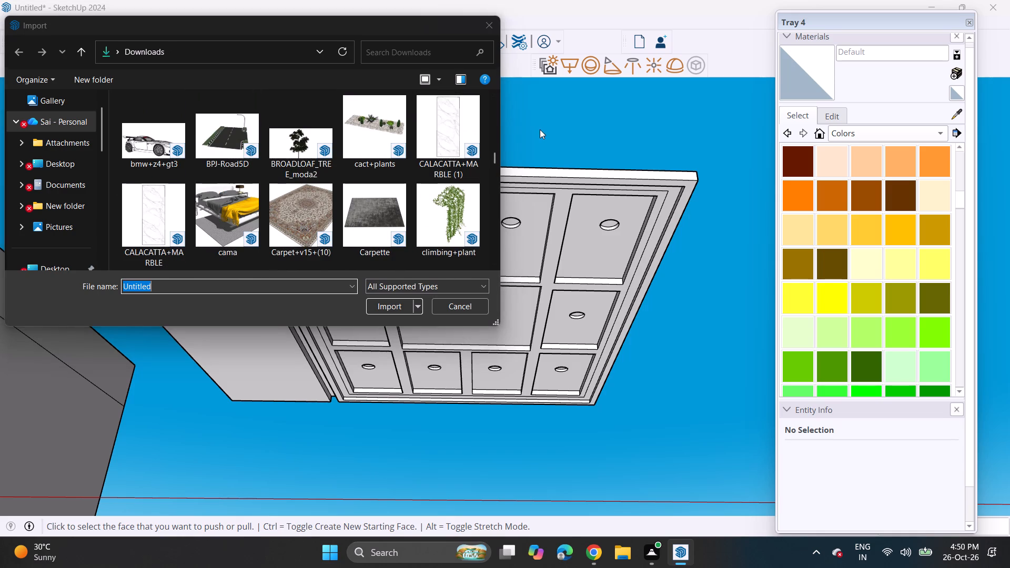
{"action": "left_click", "coordinate": [540, 129]}
{"action": "left_click", "coordinate": [484, 33]}
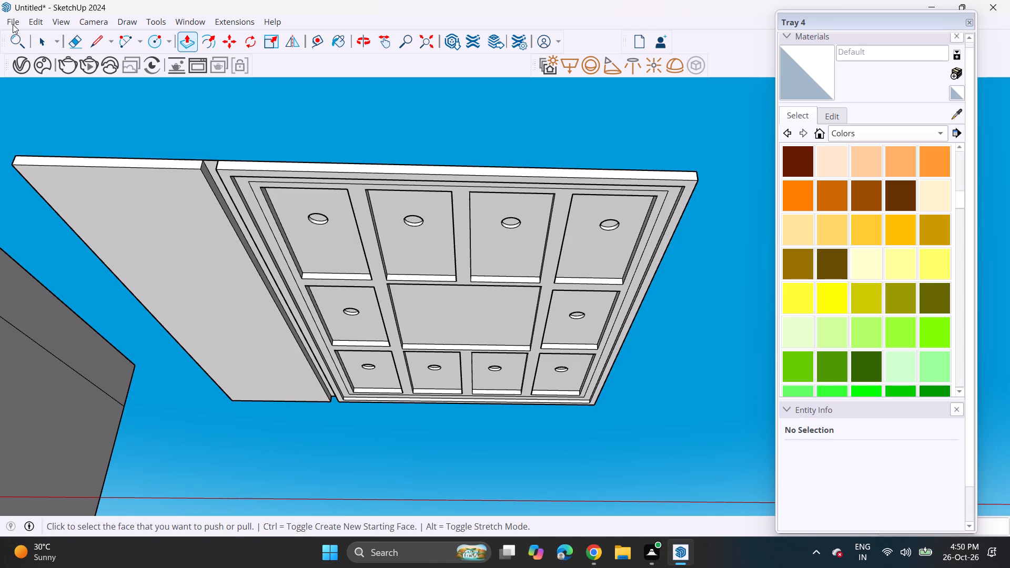
{"action": "left_click", "coordinate": [13, 24]}
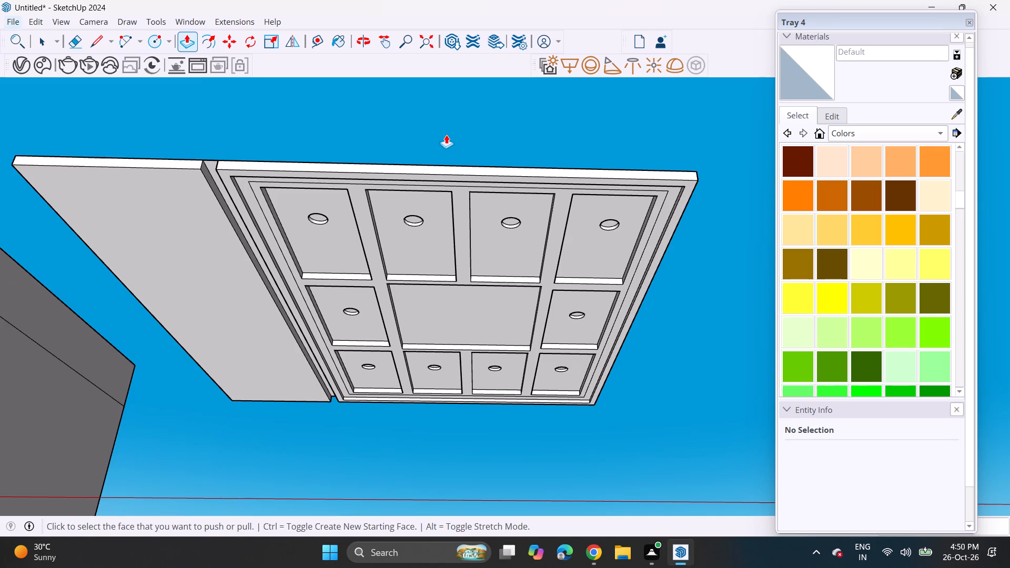
{"action": "left_click", "coordinate": [446, 135]}
Select all of the ceiling geometry beside the room, covering both the plain slab and the coffered section.
{"action": "key", "text": "space"}
{"action": "left_click", "coordinate": [370, 220]}
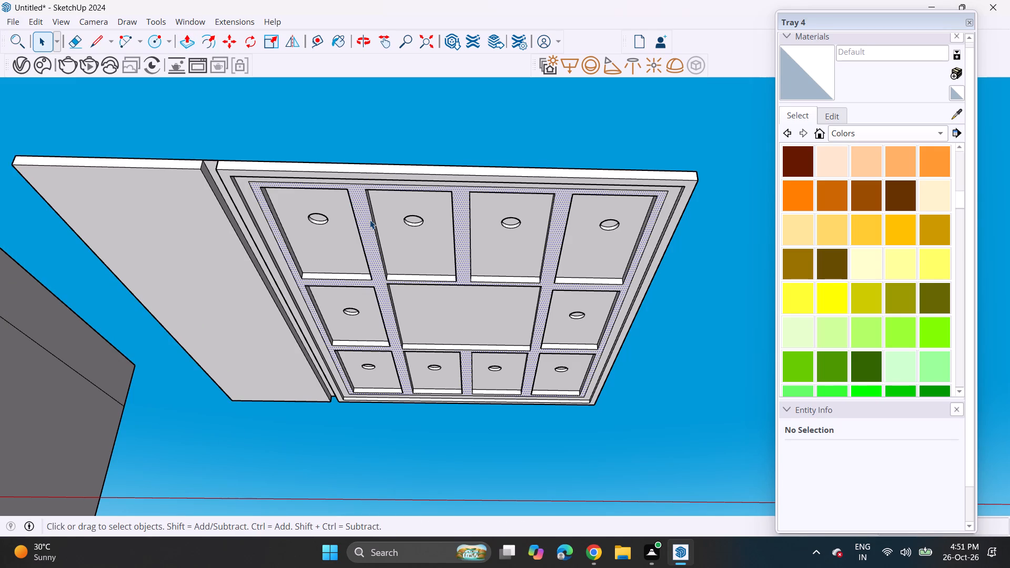
{"action": "scroll", "coordinate": [357, 210], "scroll_direction": "down", "scroll_amount": 5}
{"action": "scroll", "coordinate": [357, 210], "scroll_direction": "up", "scroll_amount": 1}
{"action": "middle_click_drag", "start_coordinate": [245, 188], "coordinate": [278, 177]}
{"action": "scroll", "coordinate": [278, 176], "scroll_direction": "down", "scroll_amount": 4}
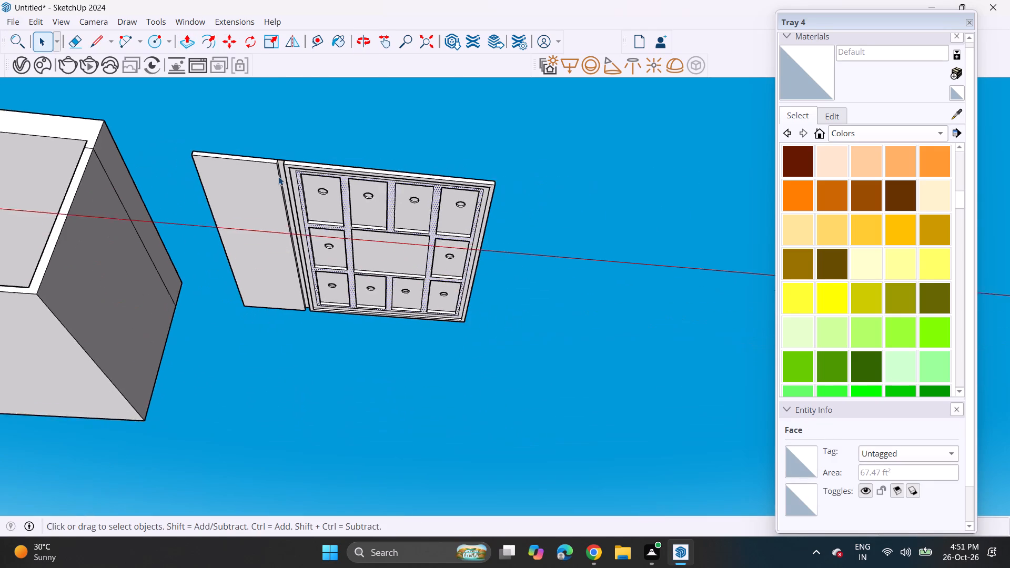
{"action": "scroll", "coordinate": [278, 176], "scroll_direction": "down", "scroll_amount": 2}
{"action": "left_click_drag", "start_coordinate": [187, 132], "coordinate": [515, 336]}
{"action": "middle_click_drag", "start_coordinate": [277, 289], "coordinate": [317, 287]}
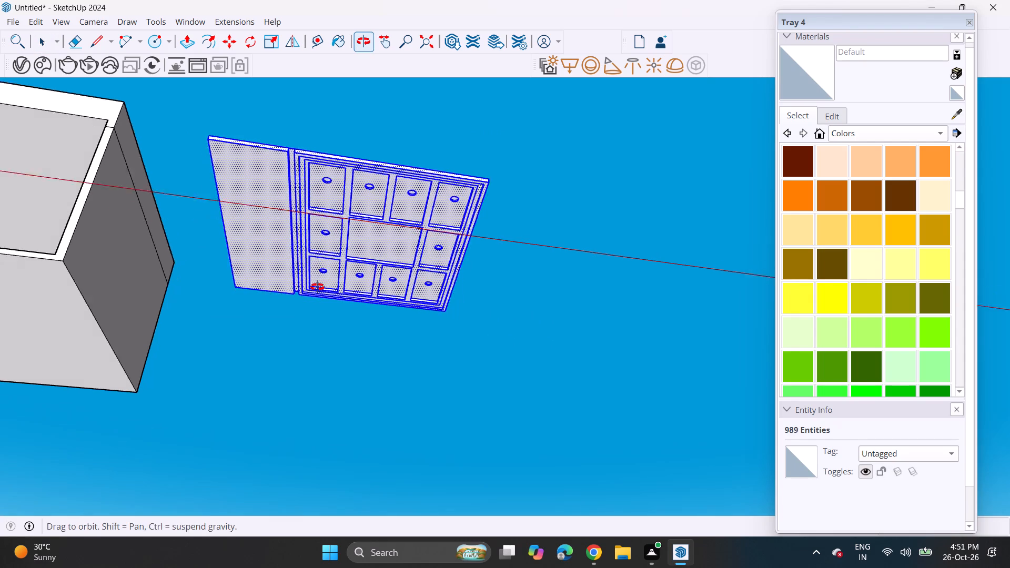
{"action": "middle_click_drag", "start_coordinate": [317, 287], "coordinate": [335, 287]}
{"action": "left_click", "coordinate": [212, 130]}
{"action": "left_click_drag", "start_coordinate": [203, 84], "coordinate": [422, 183]}
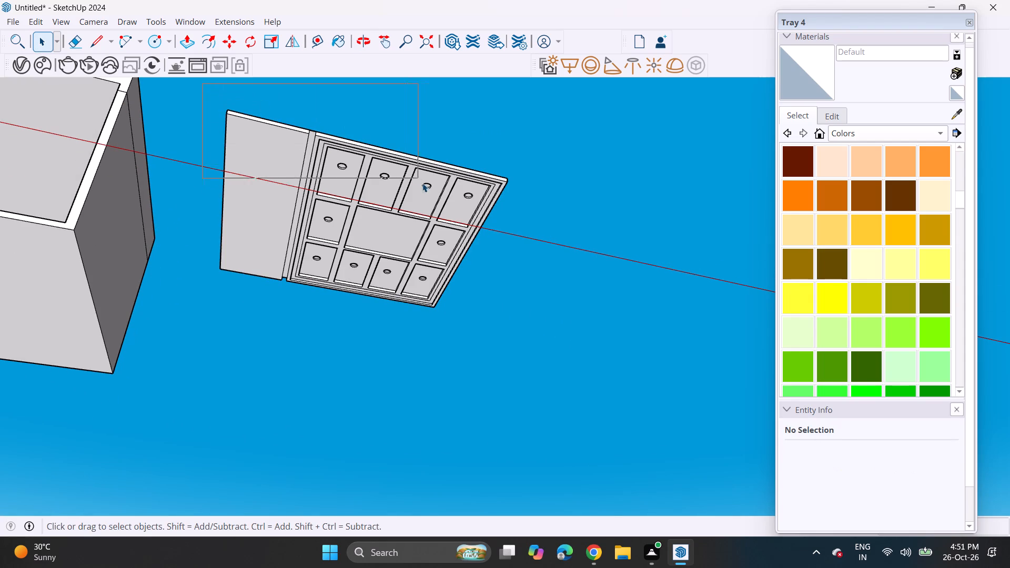
{"action": "left_click_drag", "start_coordinate": [422, 183], "coordinate": [528, 355]}
{"action": "middle_click_drag", "start_coordinate": [415, 253], "coordinate": [356, 380]}
{"action": "scroll", "coordinate": [349, 339], "scroll_direction": "down", "scroll_amount": 2}
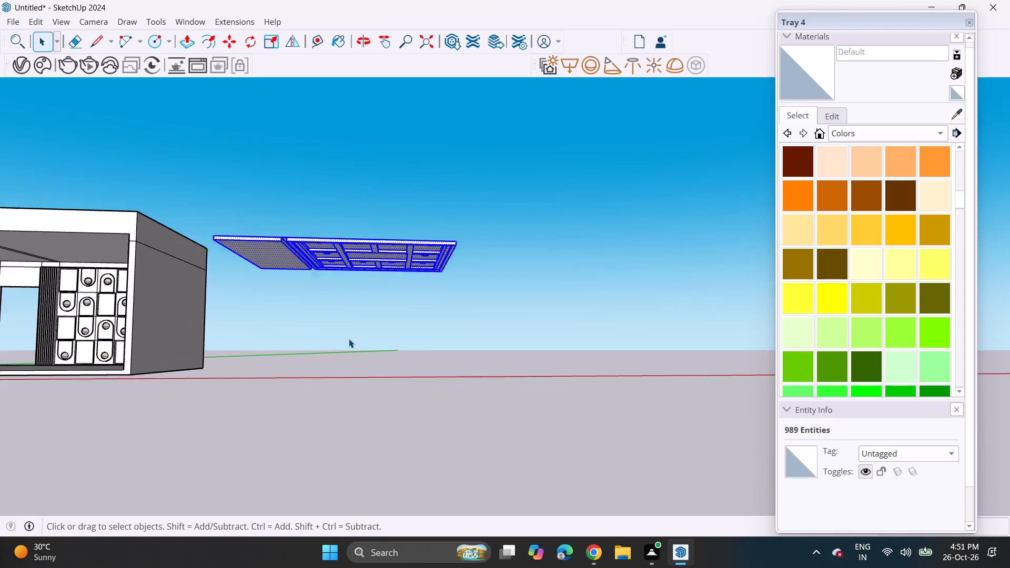
{"action": "scroll", "coordinate": [349, 339], "scroll_direction": "down", "scroll_amount": 2}
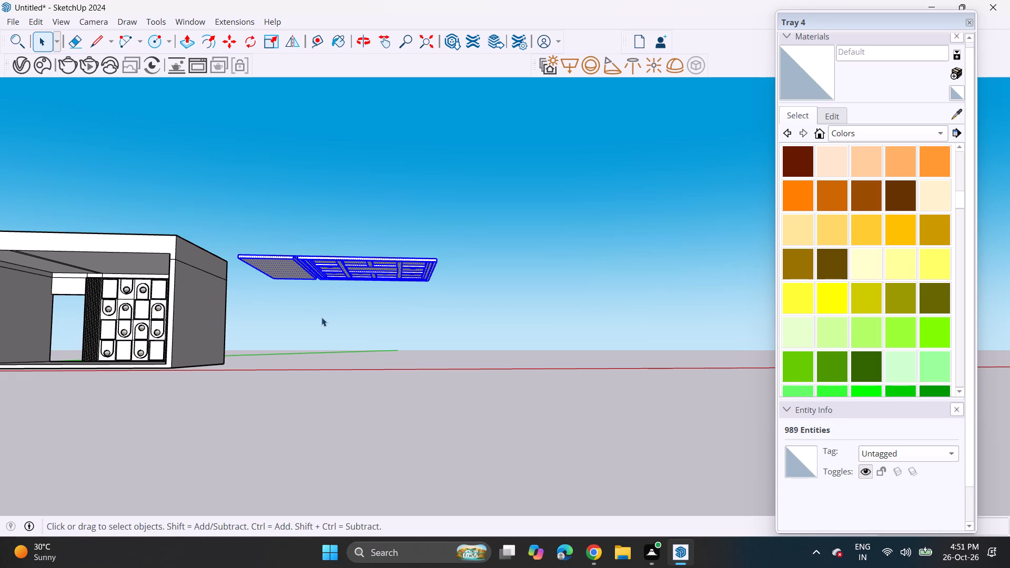
{"action": "scroll", "coordinate": [321, 317], "scroll_direction": "down", "scroll_amount": 4}
{"action": "middle_click_drag", "start_coordinate": [309, 312], "coordinate": [400, 328], "text": "shift"}
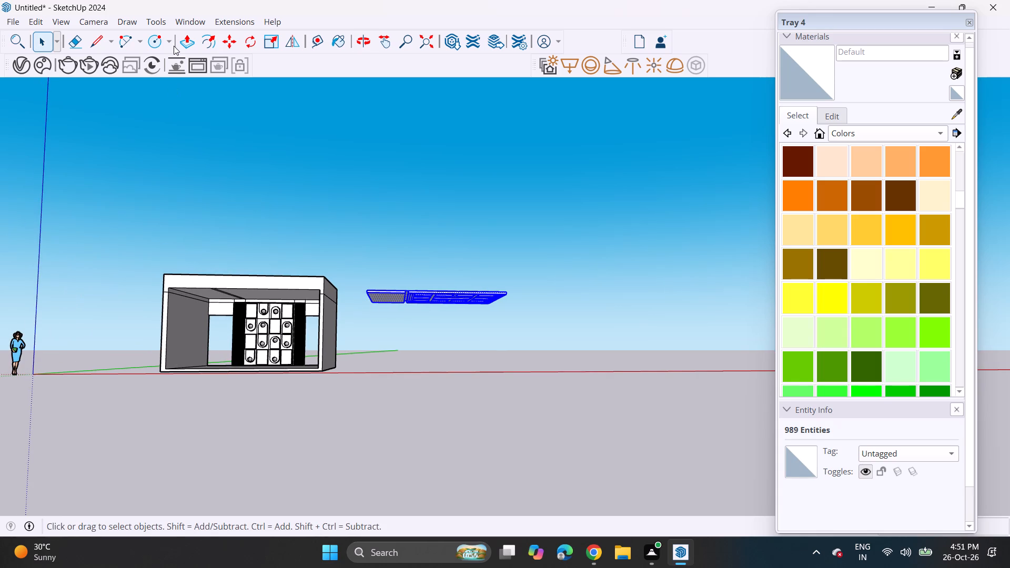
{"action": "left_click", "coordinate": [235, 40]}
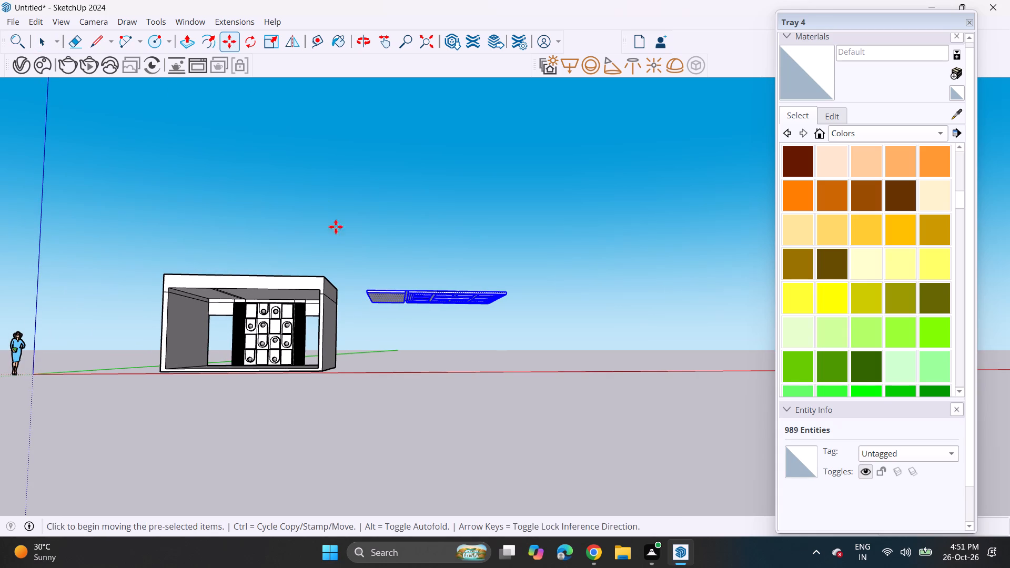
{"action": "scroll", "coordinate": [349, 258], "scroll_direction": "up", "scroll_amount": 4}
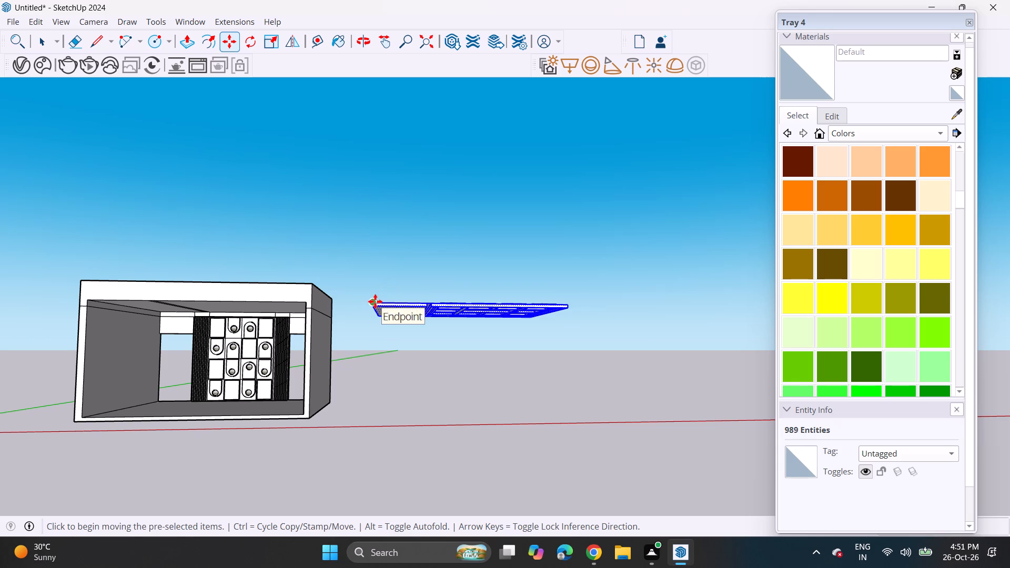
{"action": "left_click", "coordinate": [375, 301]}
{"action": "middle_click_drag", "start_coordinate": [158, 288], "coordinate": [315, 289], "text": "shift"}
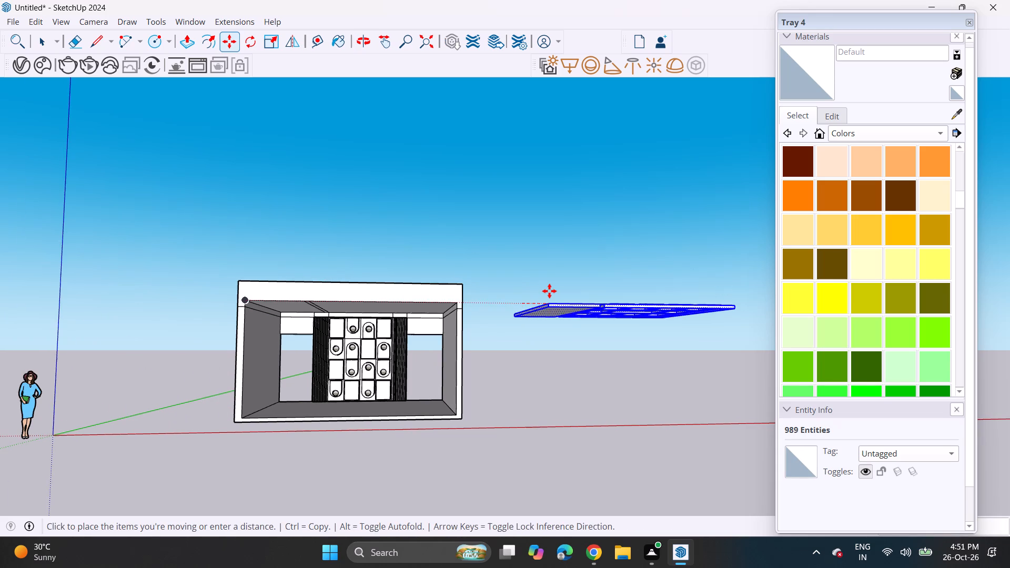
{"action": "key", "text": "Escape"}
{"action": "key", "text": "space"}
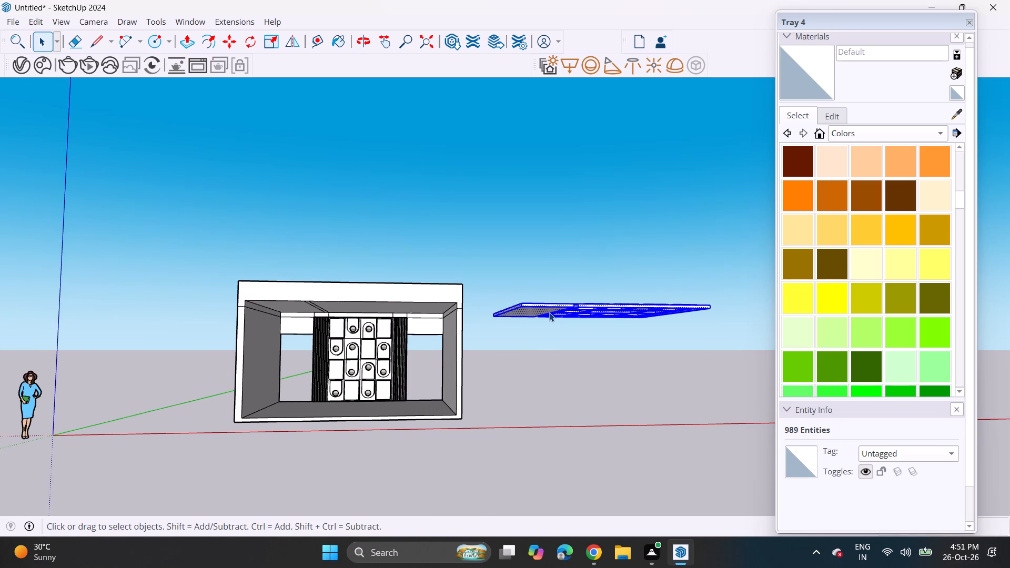
Make the selected ceiling geometry a single group.
{"action": "right_click", "coordinate": [549, 312]}
{"action": "left_click", "coordinate": [591, 121]}
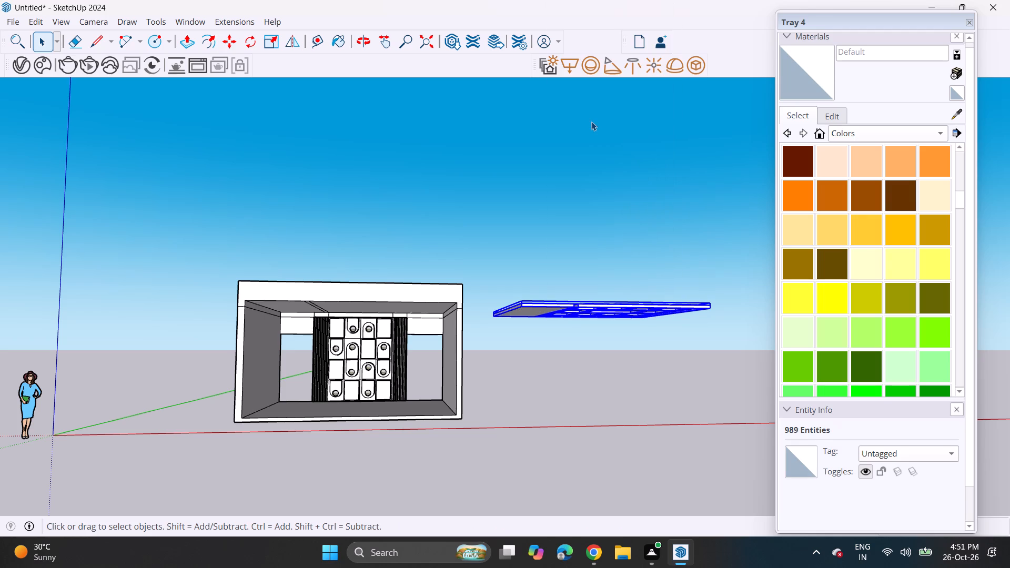
Move the ceiling group by its front lower corner into the room, aligned with the inner upper corner of the front opening.
{"action": "left_click", "coordinate": [227, 45]}
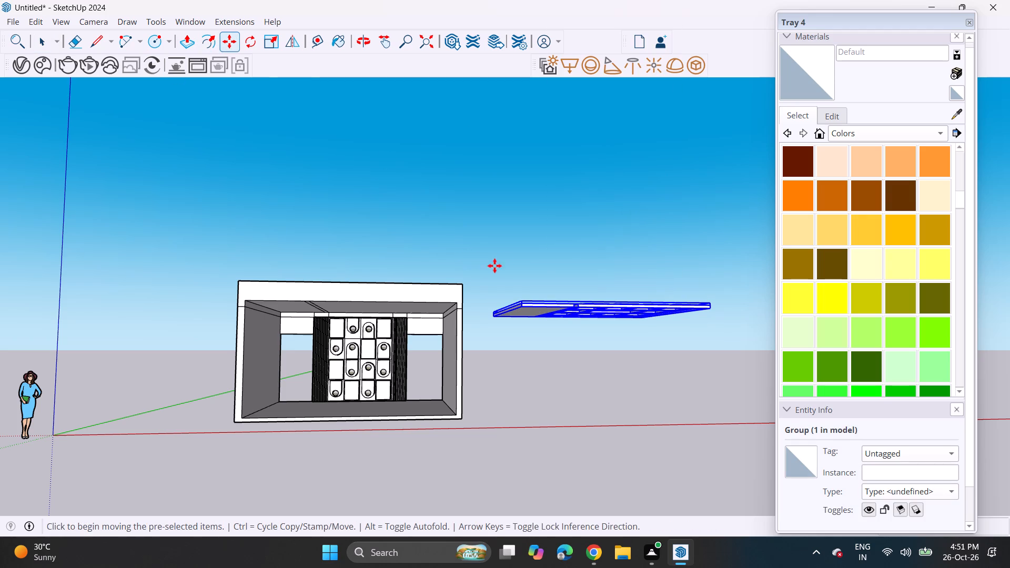
{"action": "scroll", "coordinate": [718, 302], "scroll_direction": "up", "scroll_amount": 1}
{"action": "scroll", "coordinate": [718, 302], "scroll_direction": "down", "scroll_amount": 1}
{"action": "scroll", "coordinate": [717, 302], "scroll_direction": "up", "scroll_amount": 9}
{"action": "left_click", "coordinate": [708, 311]}
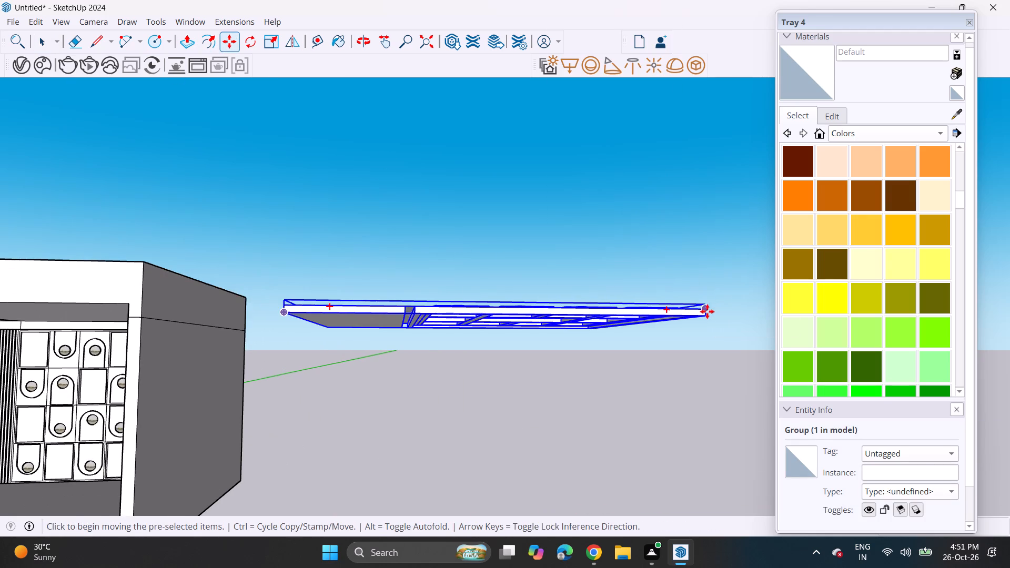
{"action": "scroll", "coordinate": [416, 293], "scroll_direction": "down", "scroll_amount": 7}
{"action": "middle_click_drag", "start_coordinate": [360, 286], "coordinate": [569, 290], "text": "shift"}
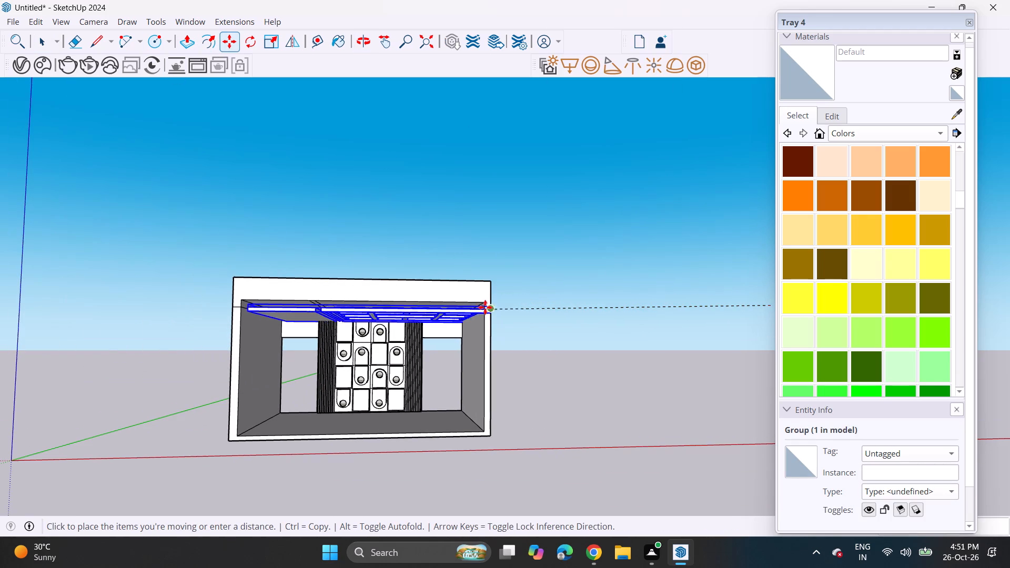
{"action": "scroll", "coordinate": [481, 305], "scroll_direction": "up", "scroll_amount": 8}
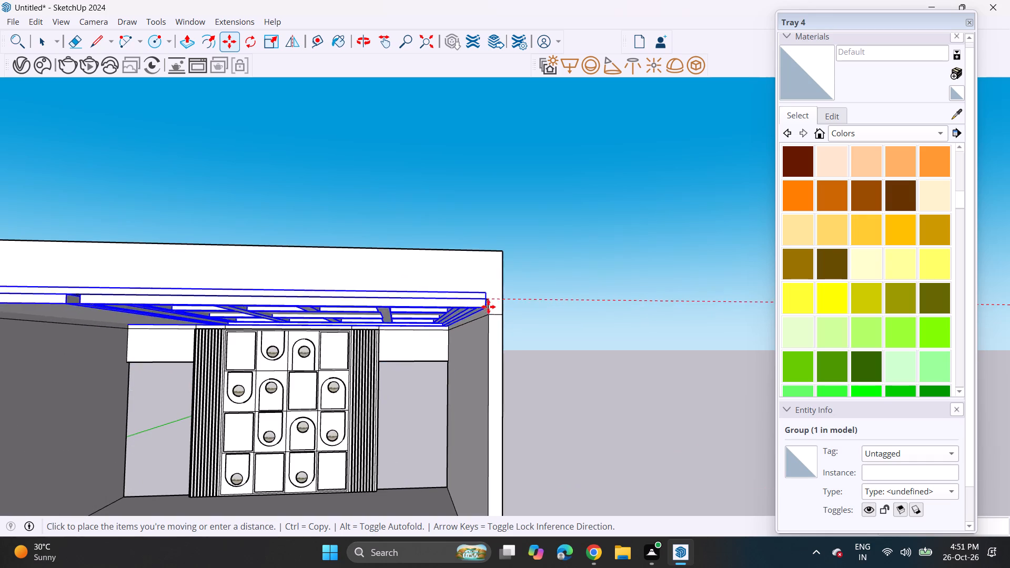
{"action": "scroll", "coordinate": [489, 304], "scroll_direction": "up", "scroll_amount": 5}
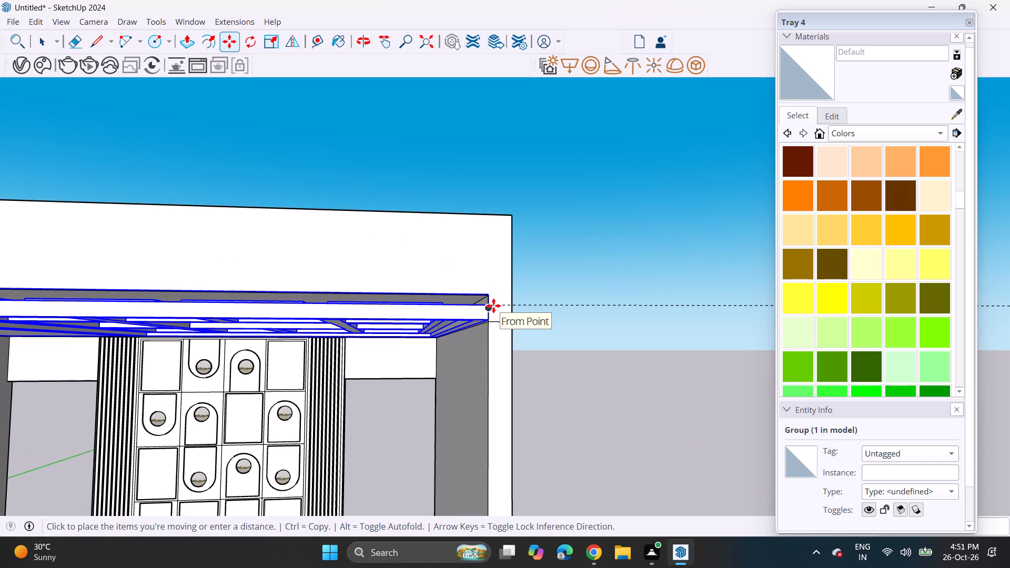
{"action": "left_click", "coordinate": [494, 307]}
{"action": "key", "text": "space"}
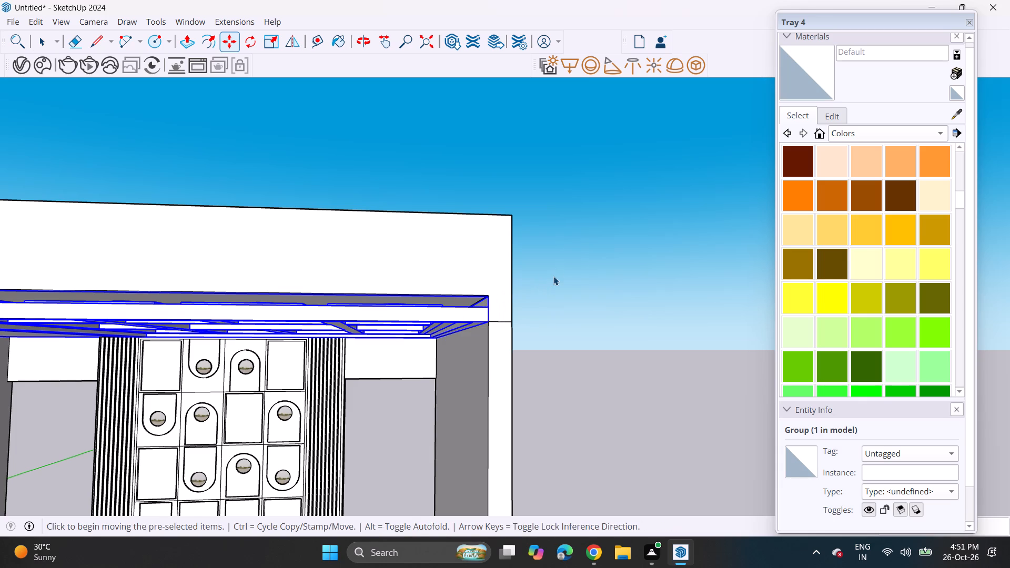
{"action": "left_click", "coordinate": [553, 276]}
{"action": "scroll", "coordinate": [553, 277], "scroll_direction": "down", "scroll_amount": 7}
{"action": "middle_click_drag", "start_coordinate": [541, 297], "coordinate": [592, 255], "text": "shift"}
{"action": "middle_click_drag", "start_coordinate": [589, 252], "coordinate": [524, 229]}
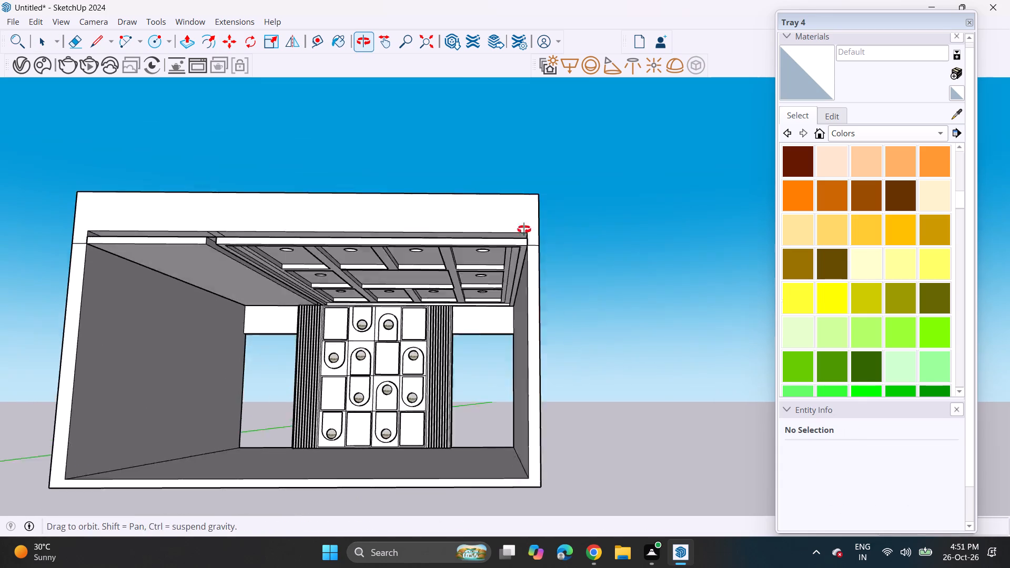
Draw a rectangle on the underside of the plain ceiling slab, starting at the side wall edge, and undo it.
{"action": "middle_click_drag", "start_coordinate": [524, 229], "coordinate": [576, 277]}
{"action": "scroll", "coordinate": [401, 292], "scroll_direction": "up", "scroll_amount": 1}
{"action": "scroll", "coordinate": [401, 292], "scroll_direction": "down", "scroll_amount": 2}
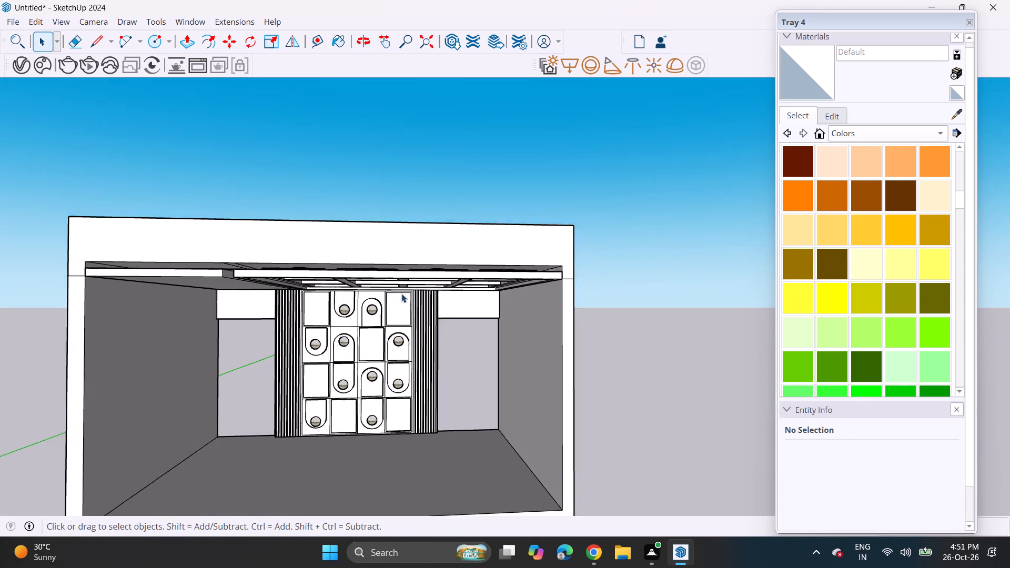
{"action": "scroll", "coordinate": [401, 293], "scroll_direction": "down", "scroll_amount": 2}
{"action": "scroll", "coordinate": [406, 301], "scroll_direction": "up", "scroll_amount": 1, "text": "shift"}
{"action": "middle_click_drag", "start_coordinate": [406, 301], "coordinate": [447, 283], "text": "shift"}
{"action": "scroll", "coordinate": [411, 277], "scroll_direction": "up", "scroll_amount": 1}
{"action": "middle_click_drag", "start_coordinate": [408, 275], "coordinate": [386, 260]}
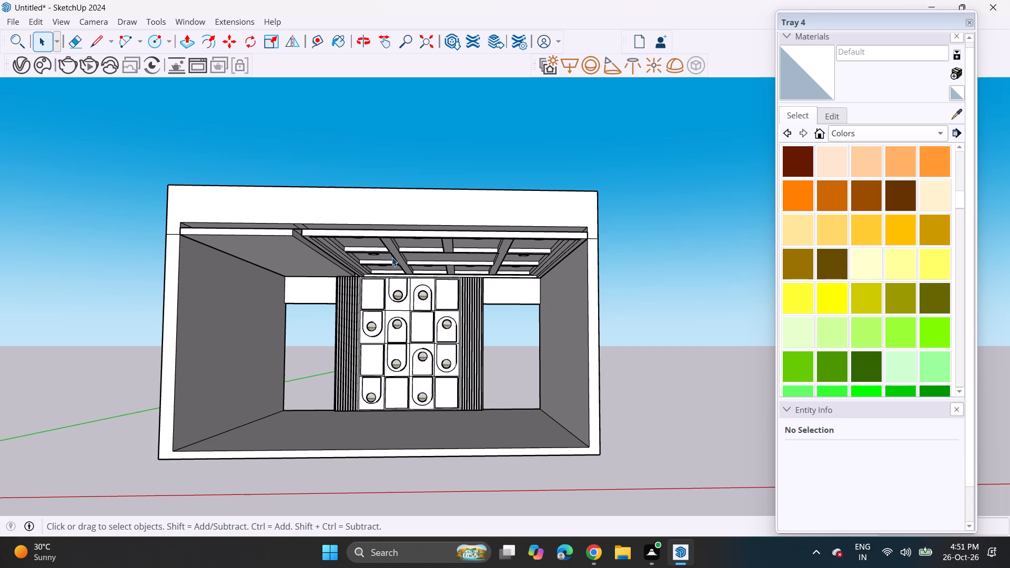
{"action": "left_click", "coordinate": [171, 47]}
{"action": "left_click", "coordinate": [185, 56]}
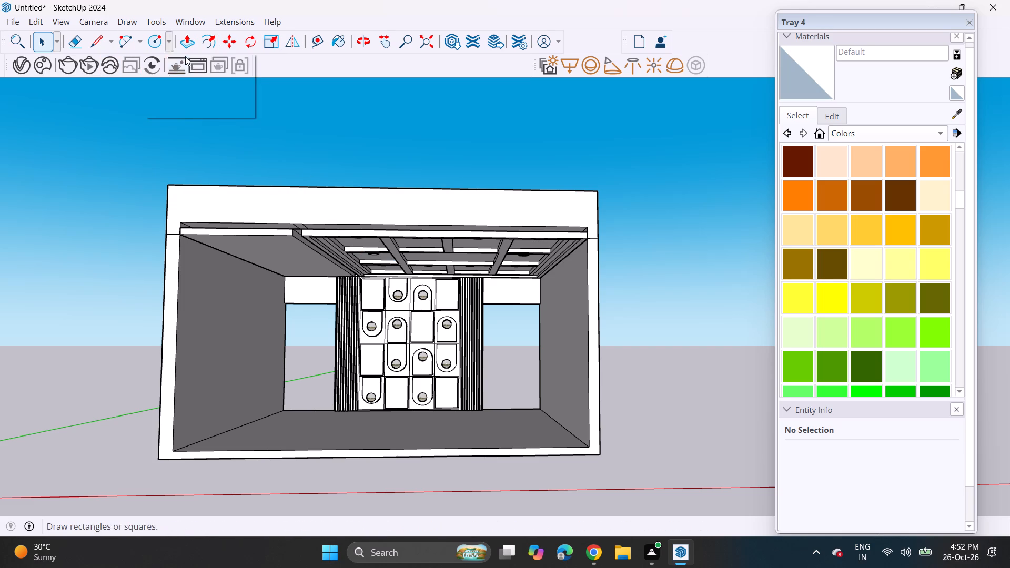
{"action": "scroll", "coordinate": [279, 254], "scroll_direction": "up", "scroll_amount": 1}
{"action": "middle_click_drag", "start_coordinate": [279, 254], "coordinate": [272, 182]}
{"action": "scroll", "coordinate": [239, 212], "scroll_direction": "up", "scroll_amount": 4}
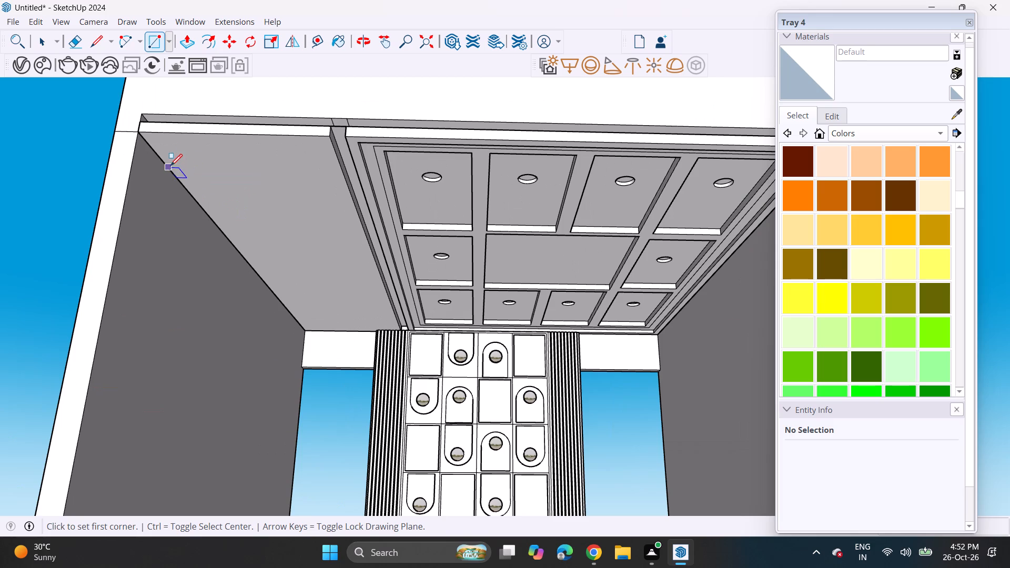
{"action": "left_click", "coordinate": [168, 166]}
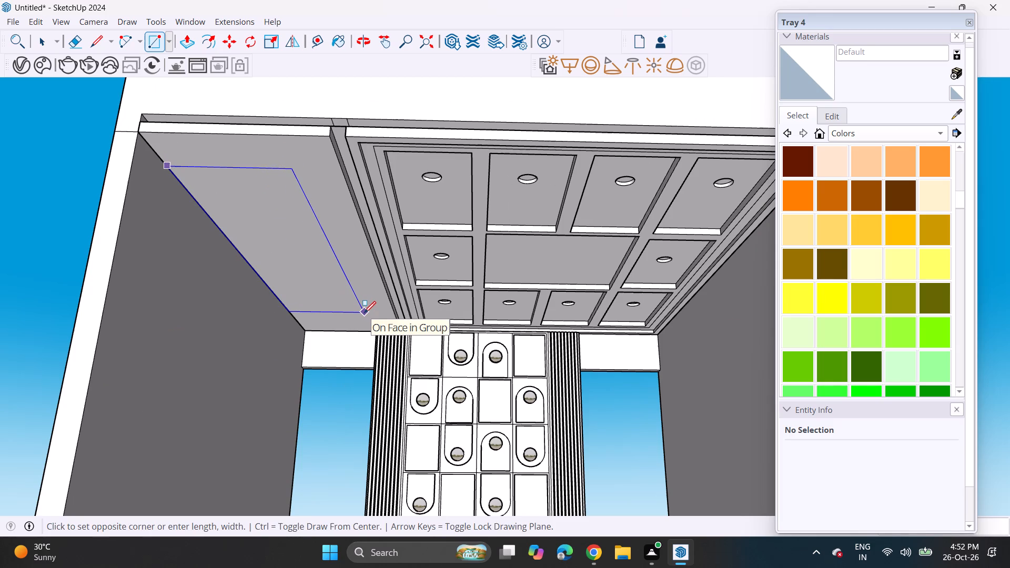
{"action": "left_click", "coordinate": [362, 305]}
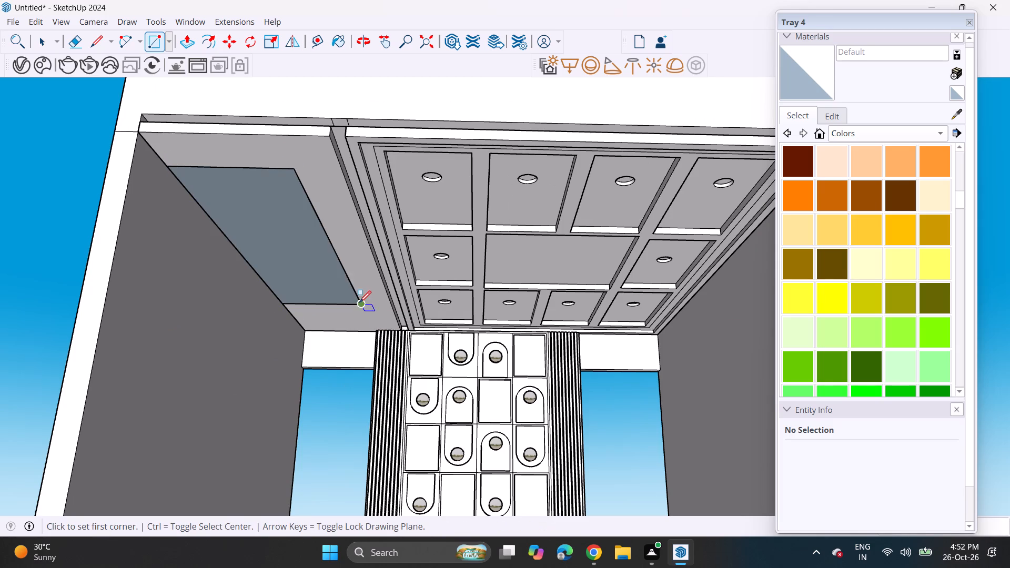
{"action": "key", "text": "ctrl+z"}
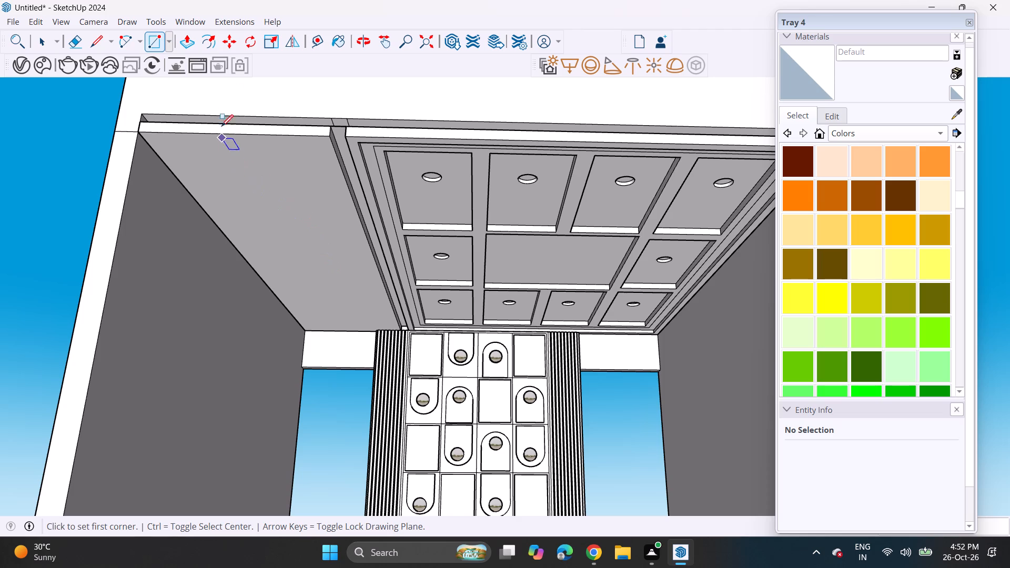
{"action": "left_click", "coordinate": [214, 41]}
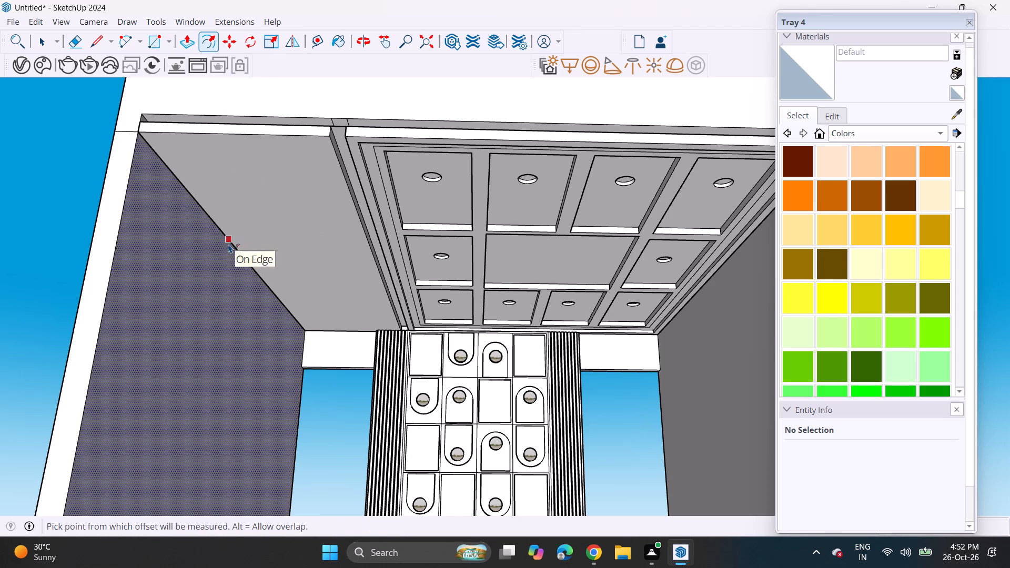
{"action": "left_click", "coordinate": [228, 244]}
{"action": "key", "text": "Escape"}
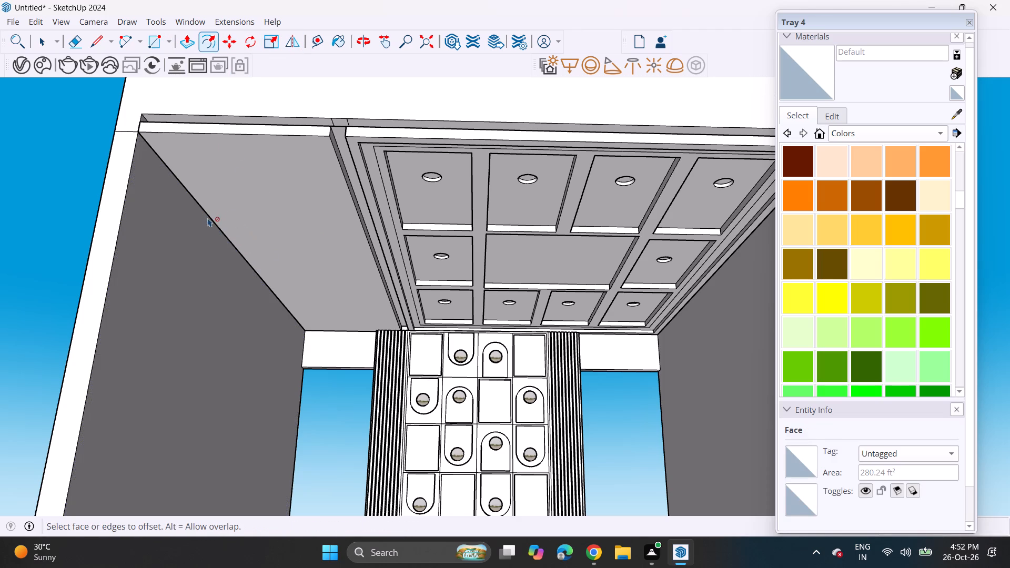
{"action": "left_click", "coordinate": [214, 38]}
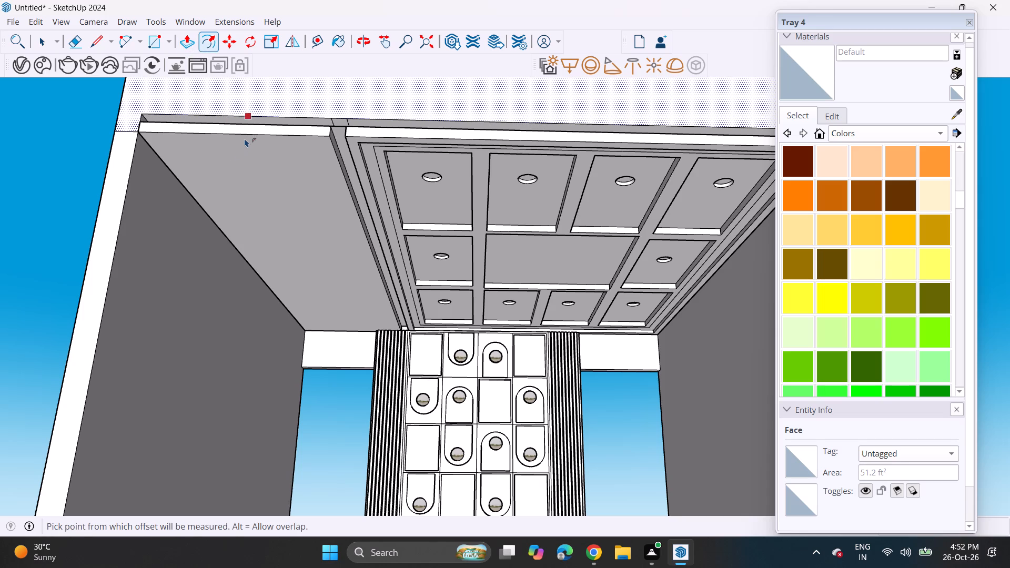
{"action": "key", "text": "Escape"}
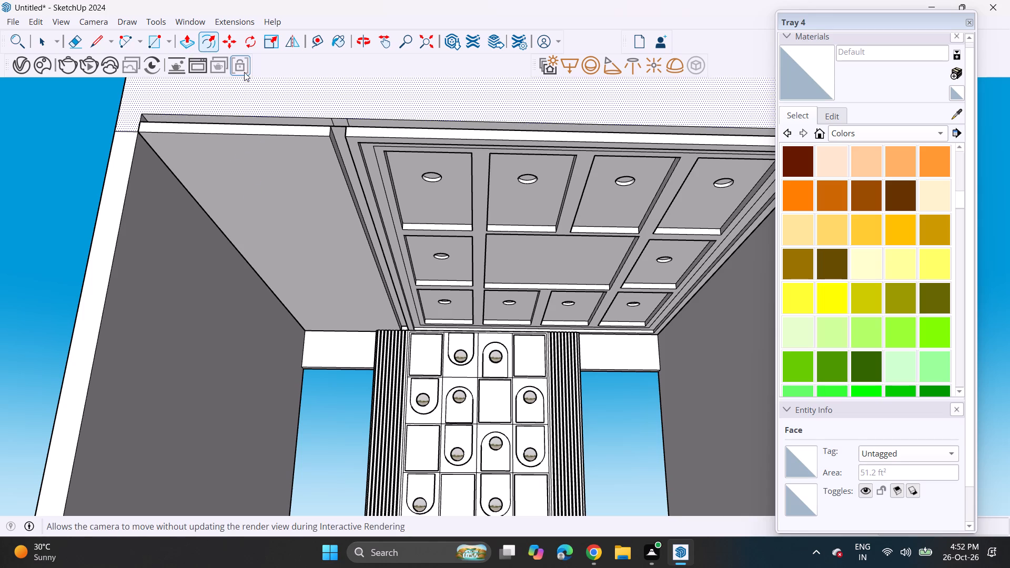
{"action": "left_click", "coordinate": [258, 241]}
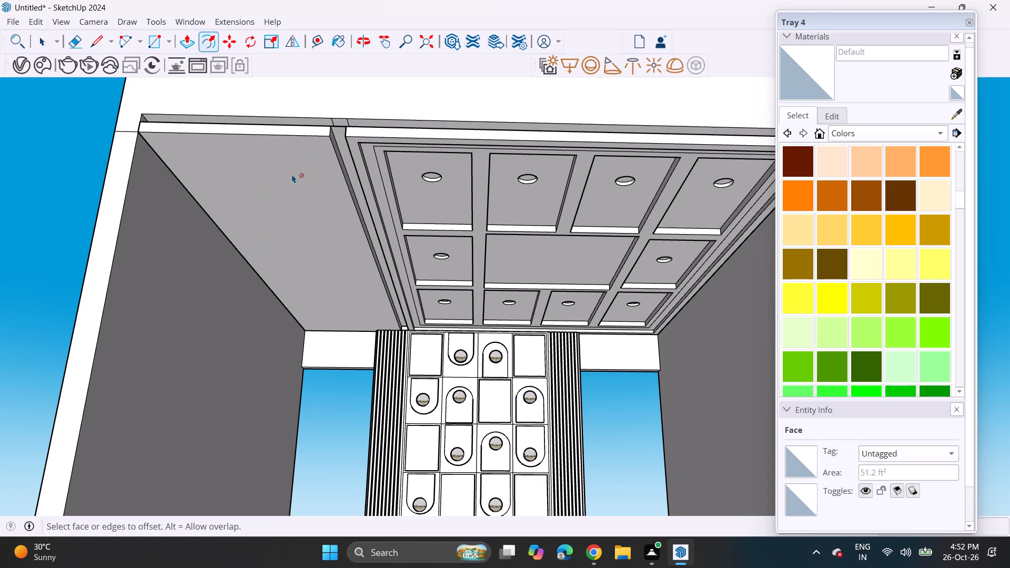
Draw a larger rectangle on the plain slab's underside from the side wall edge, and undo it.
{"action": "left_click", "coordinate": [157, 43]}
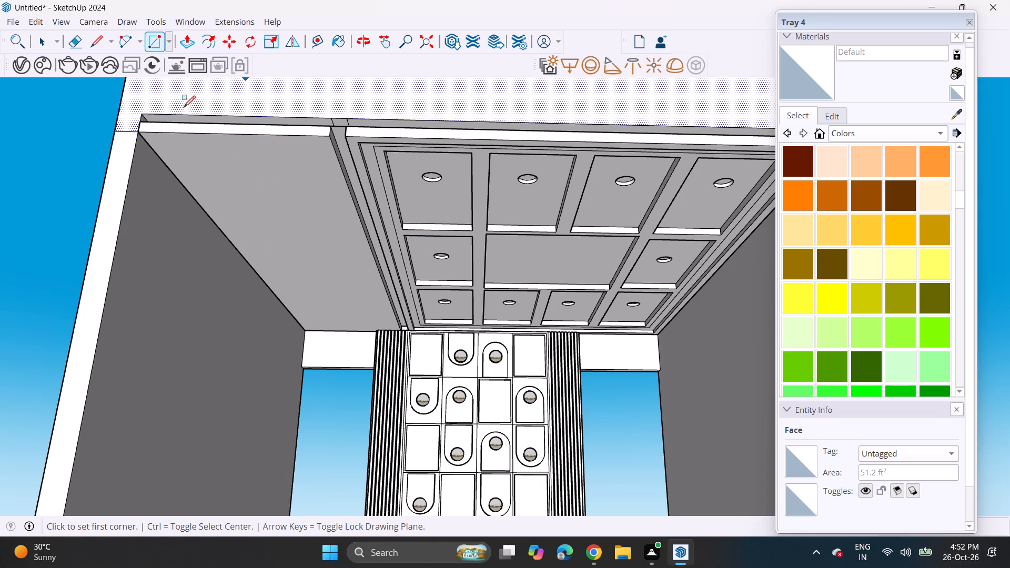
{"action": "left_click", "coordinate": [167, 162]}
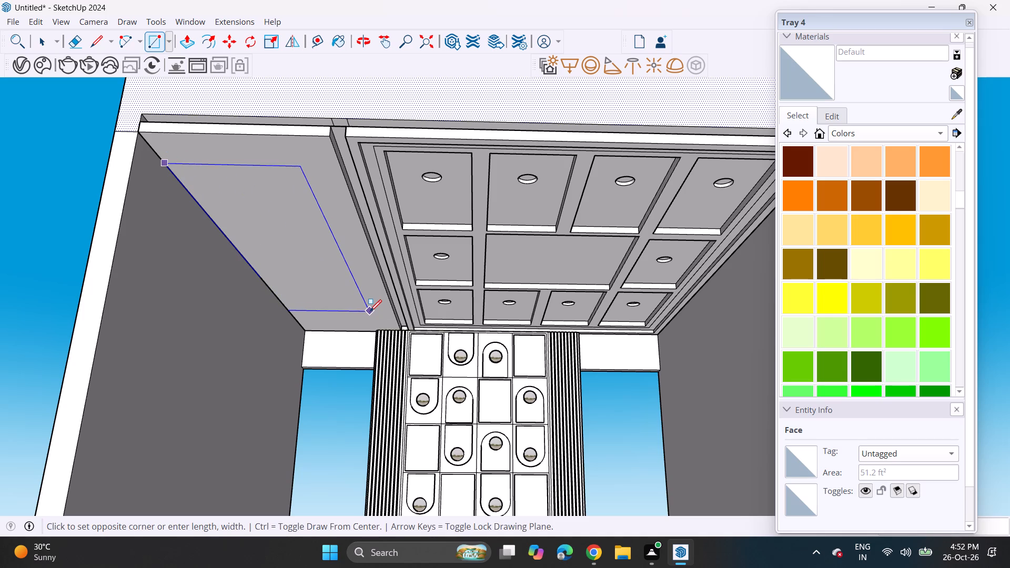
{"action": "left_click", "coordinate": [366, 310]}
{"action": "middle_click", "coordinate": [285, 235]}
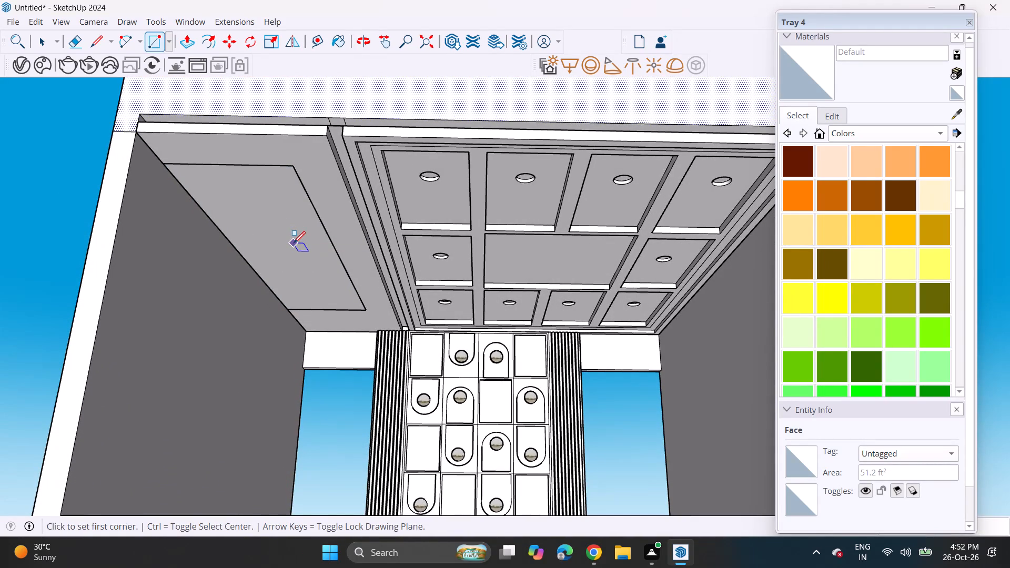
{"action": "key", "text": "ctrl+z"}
Draw a rectangle on the underside of the plain ceiling slab, inset from the side wall and the coffered section.
{"action": "scroll", "coordinate": [316, 267], "scroll_direction": "down", "scroll_amount": 4}
{"action": "scroll", "coordinate": [302, 295], "scroll_direction": "up", "scroll_amount": 1}
{"action": "middle_click_drag", "start_coordinate": [305, 302], "coordinate": [386, 371]}
{"action": "scroll", "coordinate": [312, 312], "scroll_direction": "down", "scroll_amount": 1}
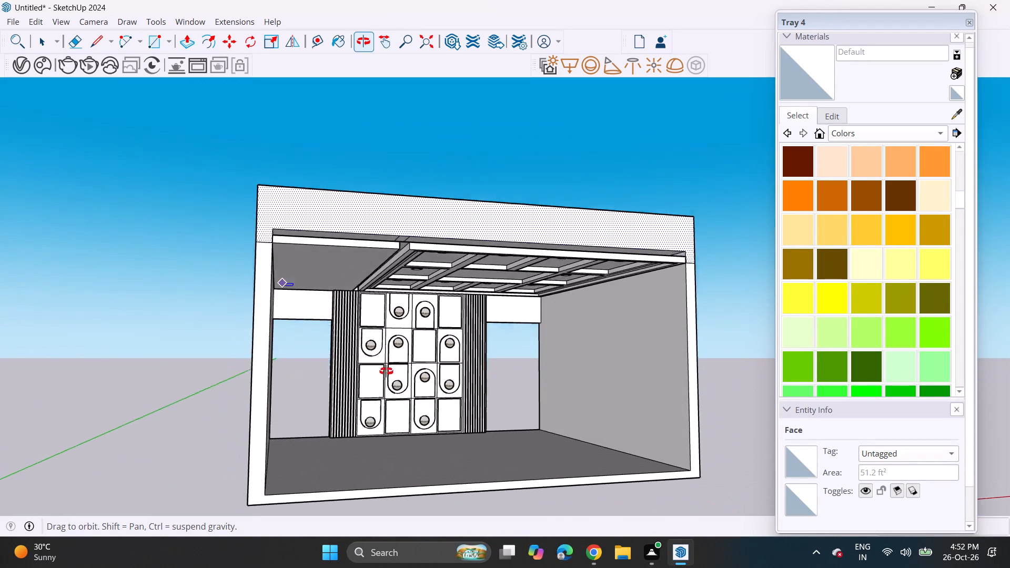
{"action": "middle_click_drag", "start_coordinate": [386, 371], "coordinate": [346, 319]}
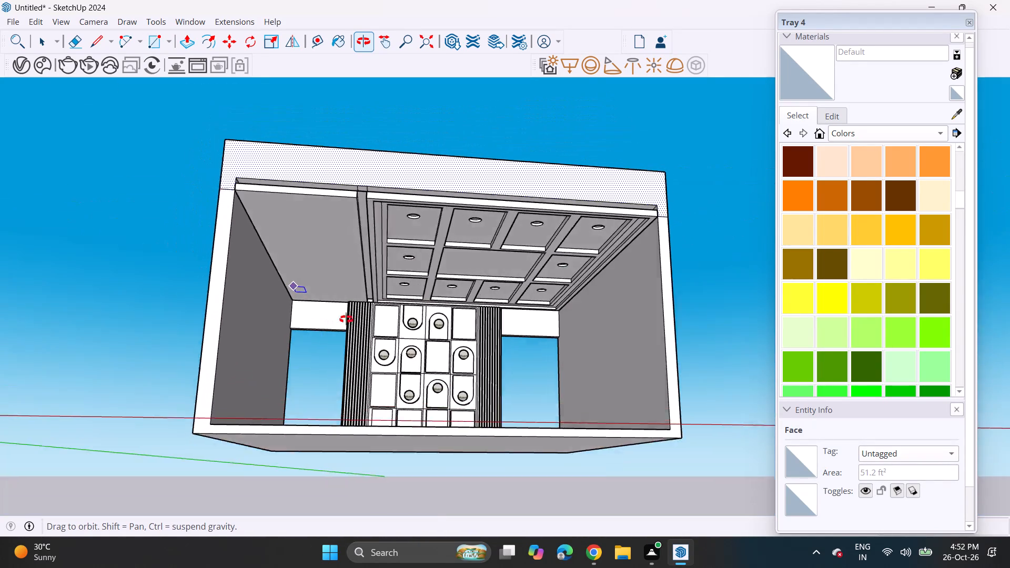
{"action": "middle_click_drag", "start_coordinate": [346, 319], "coordinate": [350, 309]}
{"action": "scroll", "coordinate": [347, 256], "scroll_direction": "up", "scroll_amount": 5}
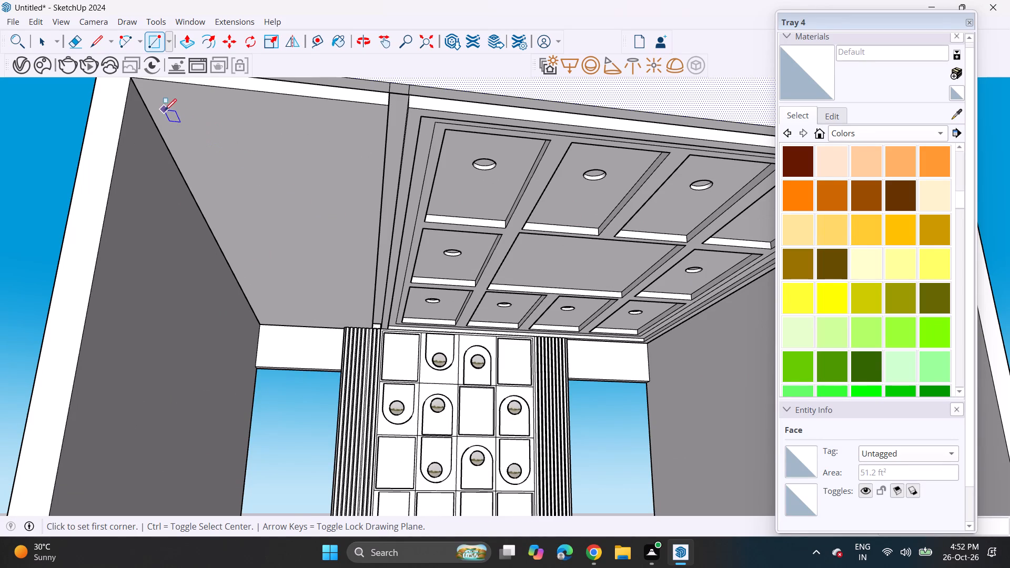
{"action": "left_click_drag", "start_coordinate": [165, 110], "coordinate": [166, 118]}
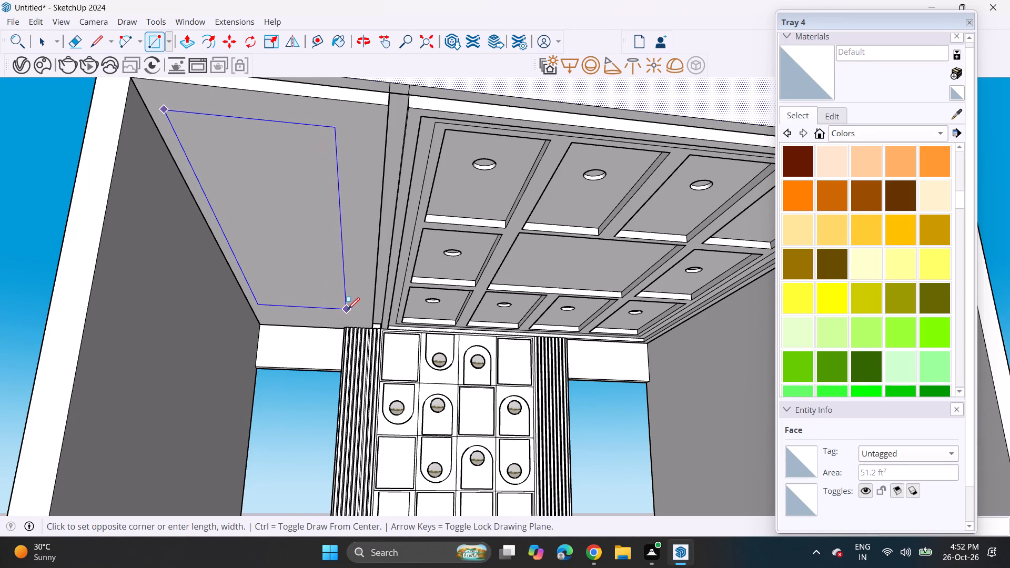
{"action": "left_click", "coordinate": [349, 307]}
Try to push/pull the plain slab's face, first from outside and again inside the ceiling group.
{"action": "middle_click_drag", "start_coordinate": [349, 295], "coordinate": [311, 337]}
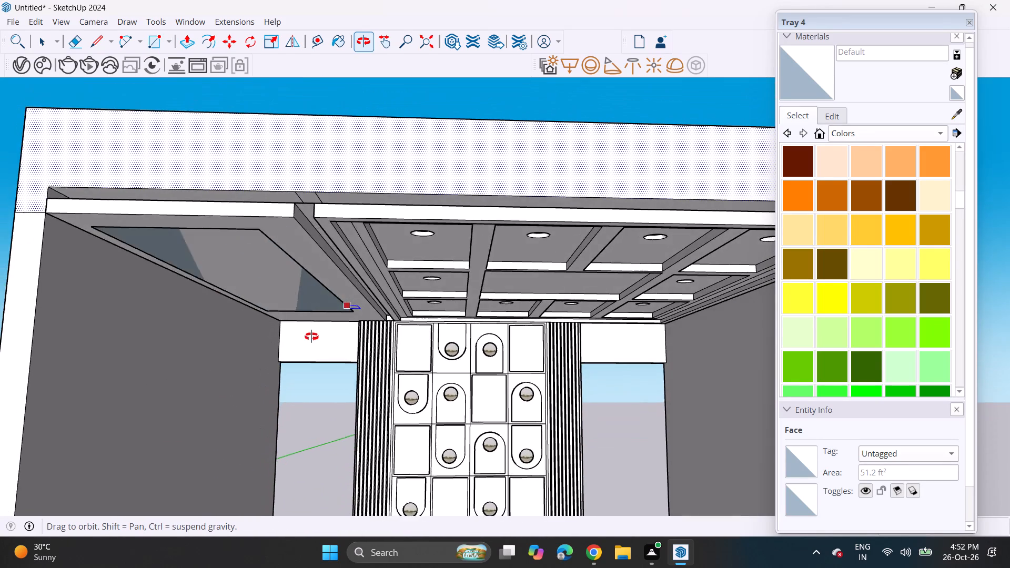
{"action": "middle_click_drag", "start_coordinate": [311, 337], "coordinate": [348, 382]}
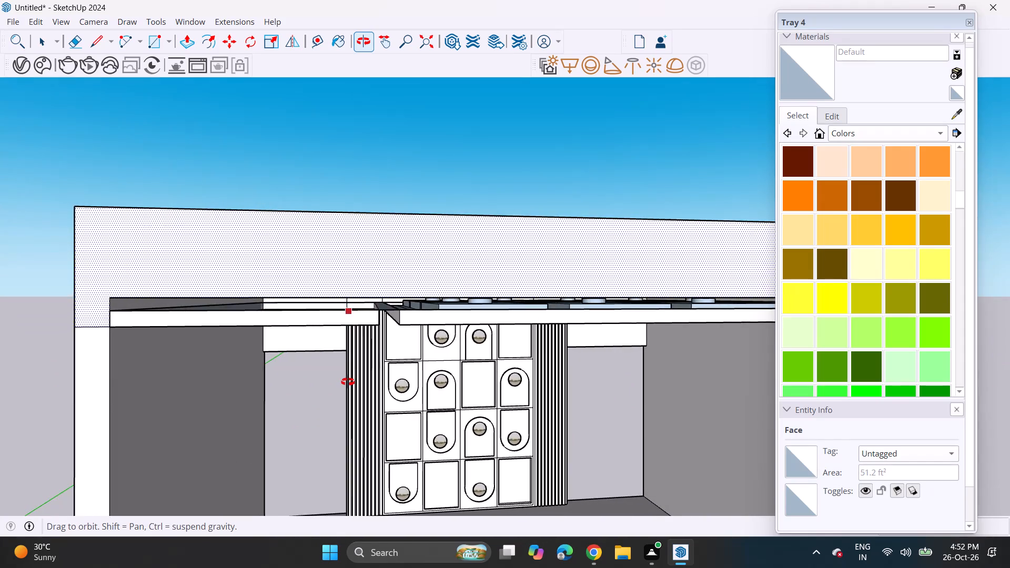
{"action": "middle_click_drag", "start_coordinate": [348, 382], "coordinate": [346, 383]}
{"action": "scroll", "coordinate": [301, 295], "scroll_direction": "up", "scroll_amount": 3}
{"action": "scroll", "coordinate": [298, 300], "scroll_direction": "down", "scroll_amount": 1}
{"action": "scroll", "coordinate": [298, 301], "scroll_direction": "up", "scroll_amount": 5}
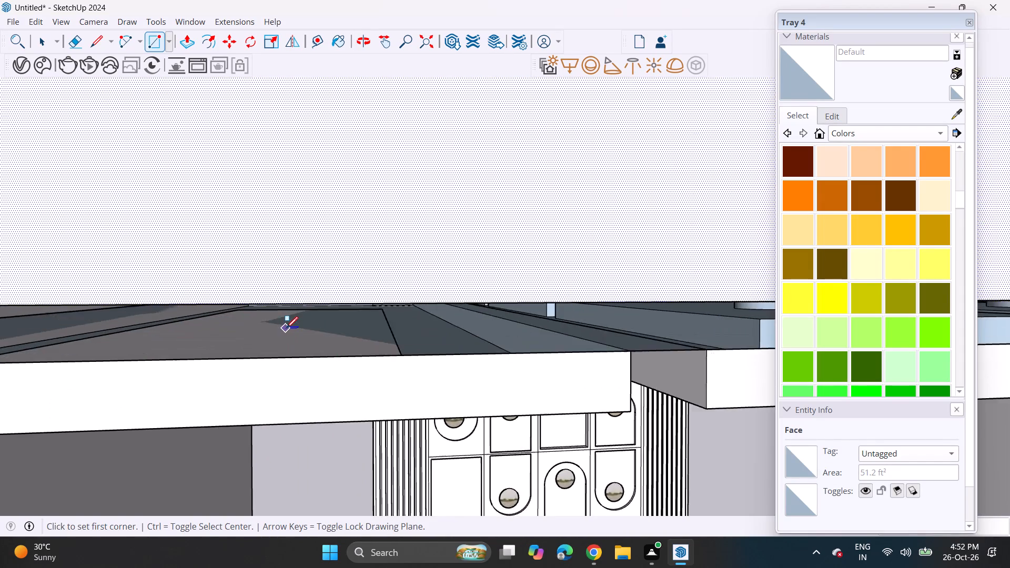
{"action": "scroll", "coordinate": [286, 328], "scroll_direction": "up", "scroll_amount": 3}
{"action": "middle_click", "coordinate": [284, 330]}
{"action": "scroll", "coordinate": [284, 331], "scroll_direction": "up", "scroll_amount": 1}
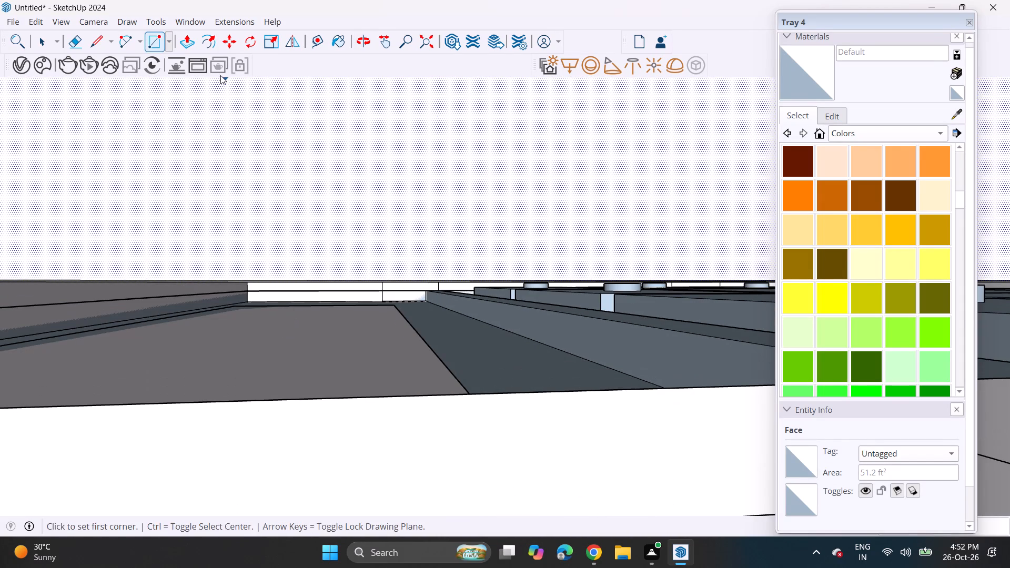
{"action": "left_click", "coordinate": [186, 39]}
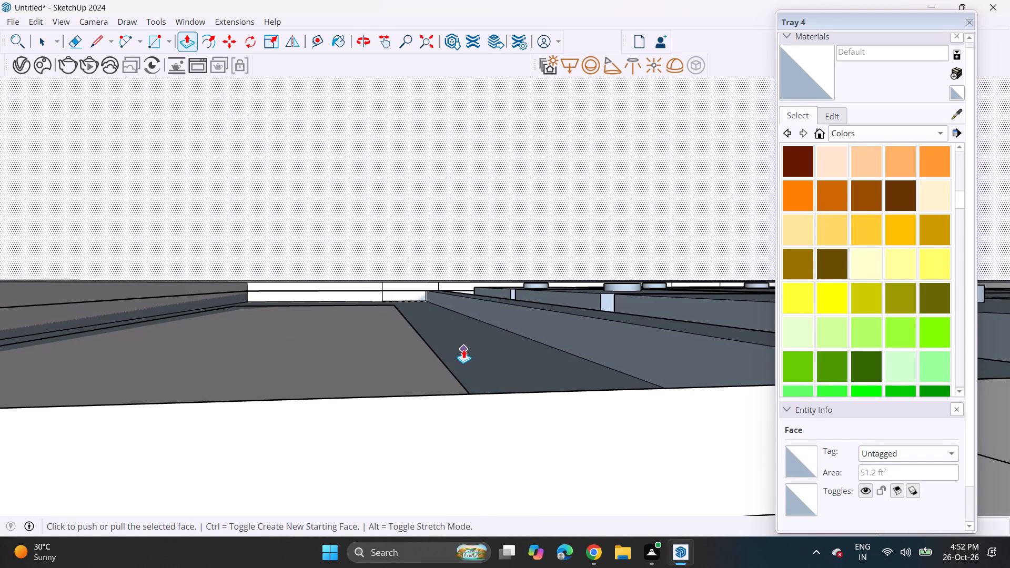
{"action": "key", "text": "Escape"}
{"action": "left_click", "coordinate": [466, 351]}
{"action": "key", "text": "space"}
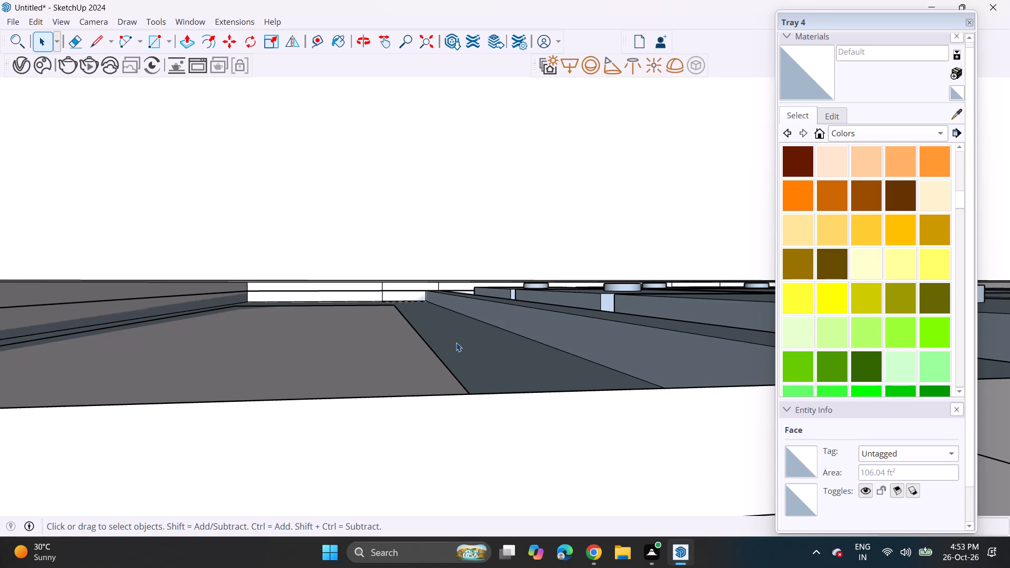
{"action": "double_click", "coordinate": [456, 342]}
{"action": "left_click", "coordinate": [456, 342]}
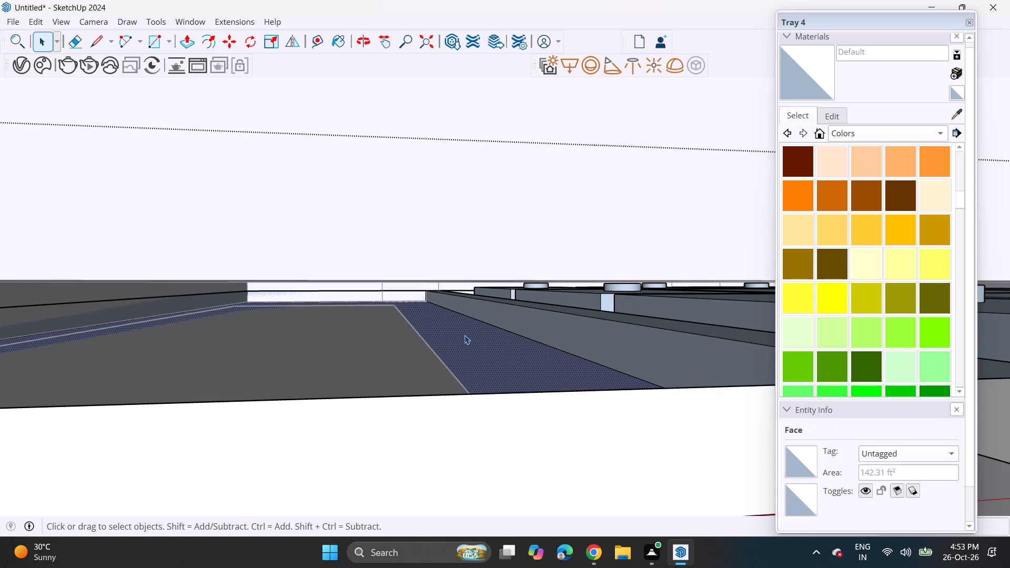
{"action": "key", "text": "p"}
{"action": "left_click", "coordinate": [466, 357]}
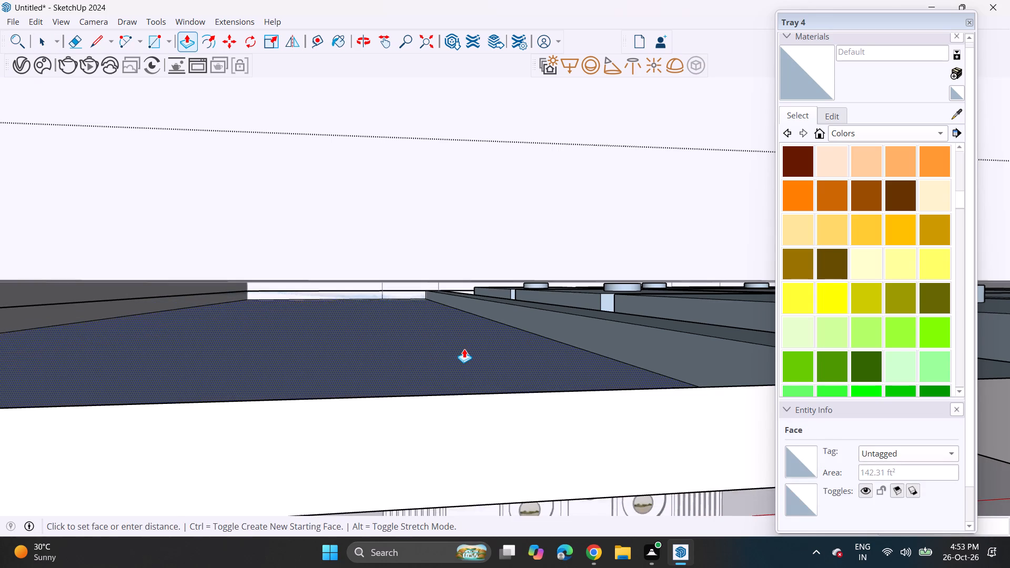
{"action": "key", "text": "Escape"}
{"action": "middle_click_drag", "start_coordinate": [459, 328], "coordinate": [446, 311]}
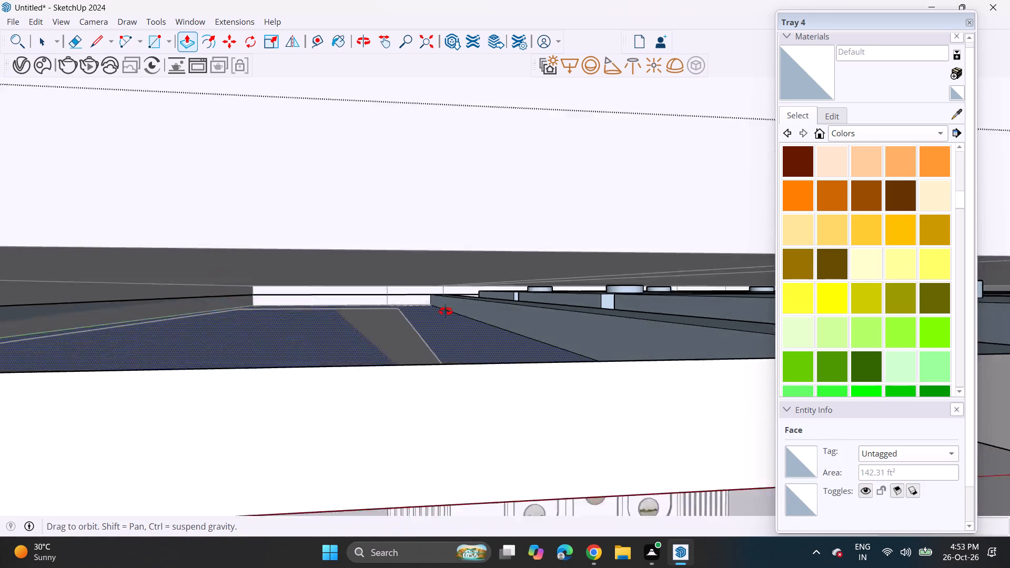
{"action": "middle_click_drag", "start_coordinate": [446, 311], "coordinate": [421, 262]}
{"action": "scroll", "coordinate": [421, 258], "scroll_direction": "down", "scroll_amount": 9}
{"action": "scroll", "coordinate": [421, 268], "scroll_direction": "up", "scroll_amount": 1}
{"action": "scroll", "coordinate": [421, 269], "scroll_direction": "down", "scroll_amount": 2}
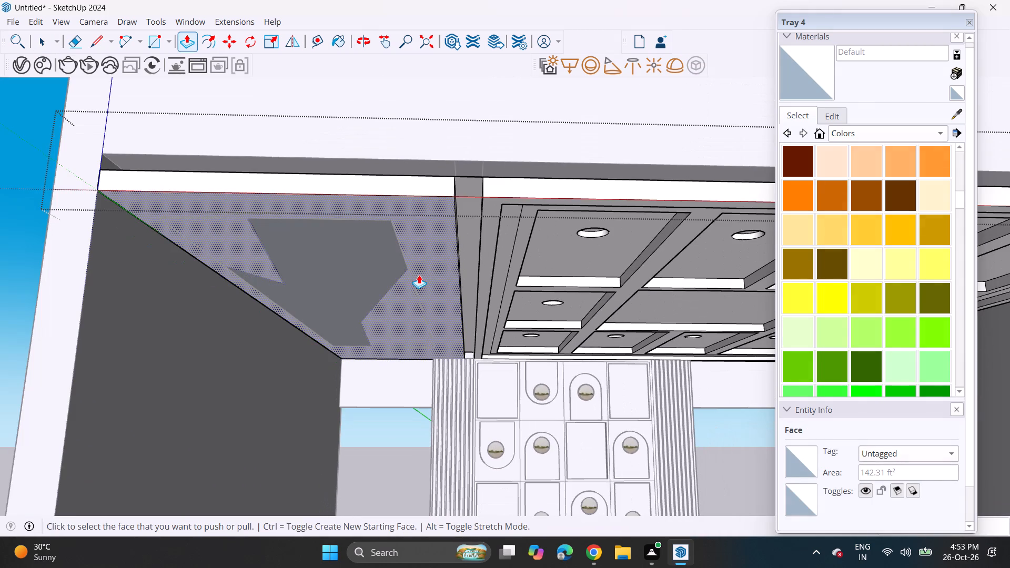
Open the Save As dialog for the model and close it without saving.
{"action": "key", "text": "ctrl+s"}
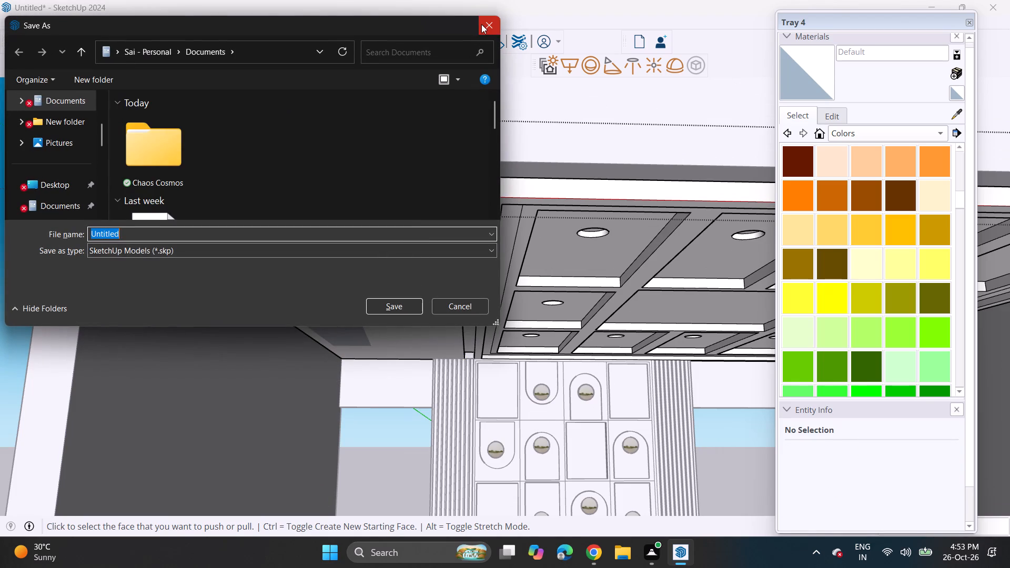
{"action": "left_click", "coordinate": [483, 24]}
Leave the ceiling group's editing context and return to the whole model.
{"action": "scroll", "coordinate": [482, 35], "scroll_direction": "down", "scroll_amount": 5}
{"action": "scroll", "coordinate": [321, 233], "scroll_direction": "down", "scroll_amount": 2}
{"action": "scroll", "coordinate": [301, 250], "scroll_direction": "up", "scroll_amount": 1}
{"action": "scroll", "coordinate": [294, 255], "scroll_direction": "down", "scroll_amount": 2}
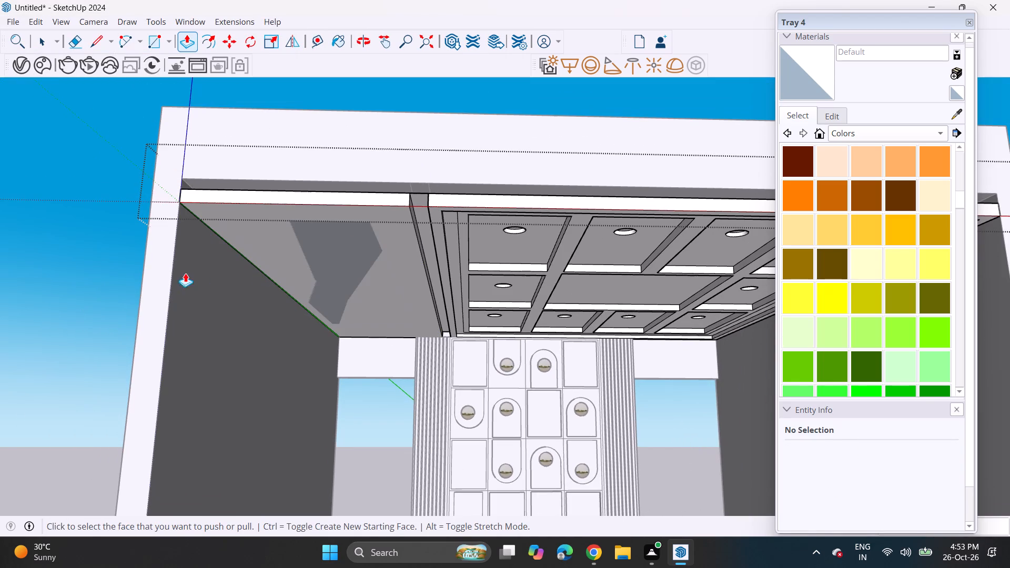
{"action": "key", "text": "space"}
{"action": "left_click", "coordinate": [139, 285]}
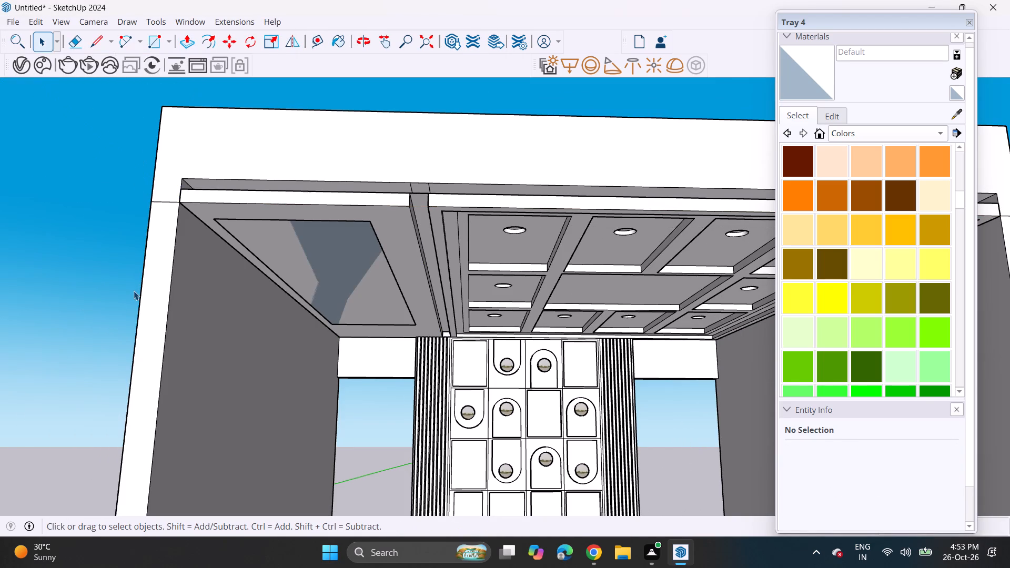
{"action": "left_click", "coordinate": [134, 291]}
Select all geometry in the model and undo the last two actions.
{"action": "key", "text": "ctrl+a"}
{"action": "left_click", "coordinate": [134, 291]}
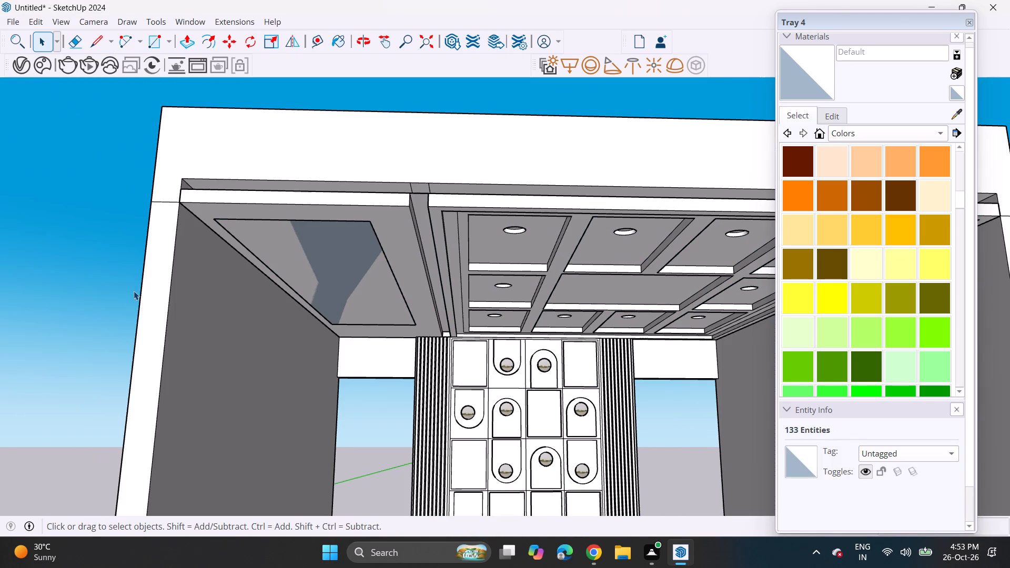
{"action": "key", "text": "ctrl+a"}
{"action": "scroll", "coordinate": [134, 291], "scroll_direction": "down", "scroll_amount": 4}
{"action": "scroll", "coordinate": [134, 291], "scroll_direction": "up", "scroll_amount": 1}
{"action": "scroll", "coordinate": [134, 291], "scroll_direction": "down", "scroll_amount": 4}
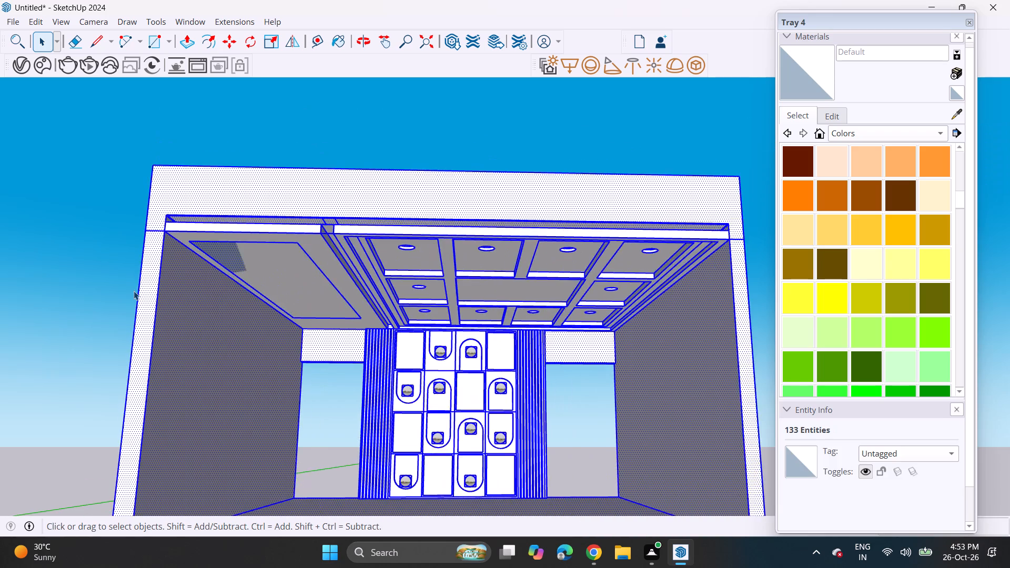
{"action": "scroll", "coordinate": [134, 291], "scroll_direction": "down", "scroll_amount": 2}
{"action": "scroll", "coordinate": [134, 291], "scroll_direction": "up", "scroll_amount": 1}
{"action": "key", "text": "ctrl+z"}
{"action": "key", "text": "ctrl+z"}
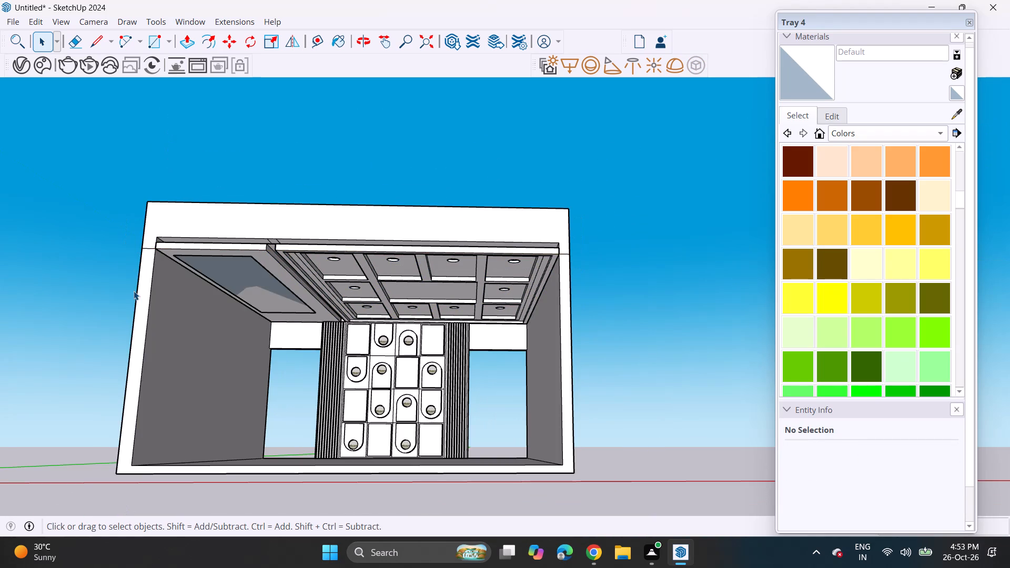
Undo the last two actions so the rectangular panel is removed from the plain ceiling slab.
{"action": "key", "text": "ctrl+z"}
{"action": "key", "text": "ctrl+z"}
Import the black pendant light model Untitled (24) from Downloads and place it near the floor at the room's open front.
{"action": "scroll", "coordinate": [135, 293], "scroll_direction": "down", "scroll_amount": 4}
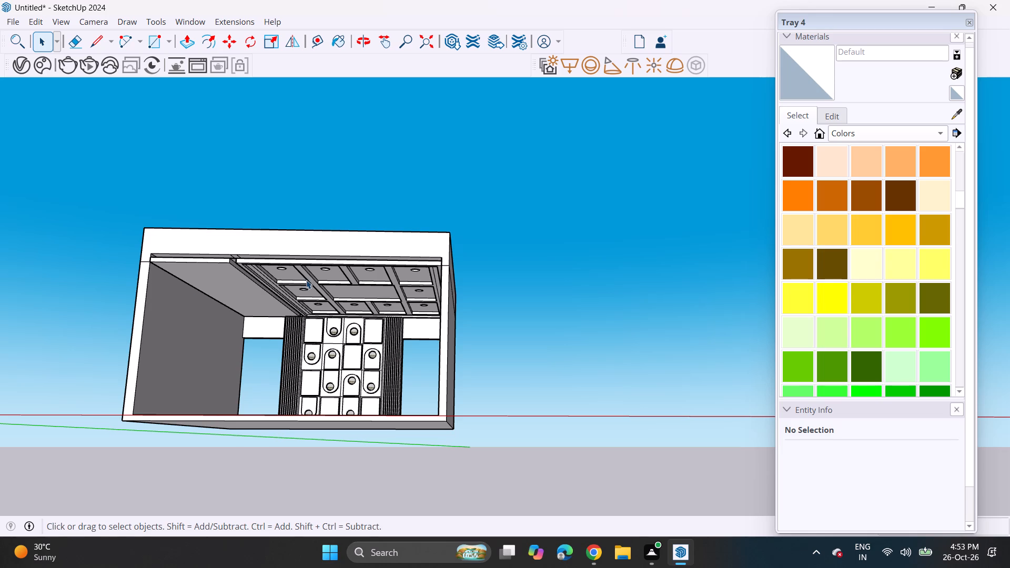
{"action": "middle_click_drag", "start_coordinate": [118, 225], "coordinate": [184, 267], "text": "shift"}
{"action": "middle_click_drag", "start_coordinate": [206, 283], "coordinate": [224, 316]}
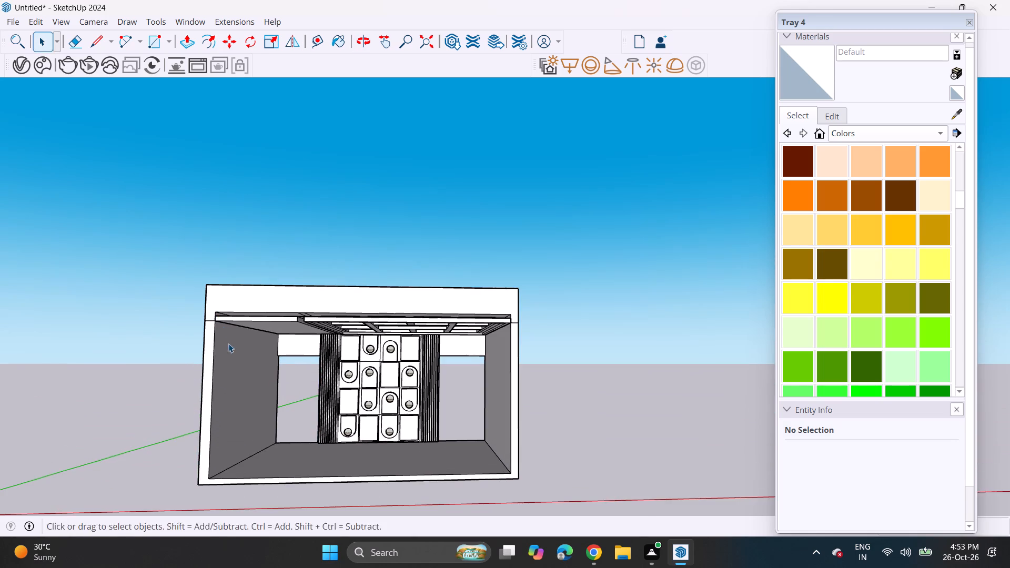
{"action": "middle_click_drag", "start_coordinate": [228, 343], "coordinate": [243, 307]}
{"action": "middle_click_drag", "start_coordinate": [254, 318], "coordinate": [274, 333]}
{"action": "scroll", "coordinate": [274, 333], "scroll_direction": "up", "scroll_amount": 1}
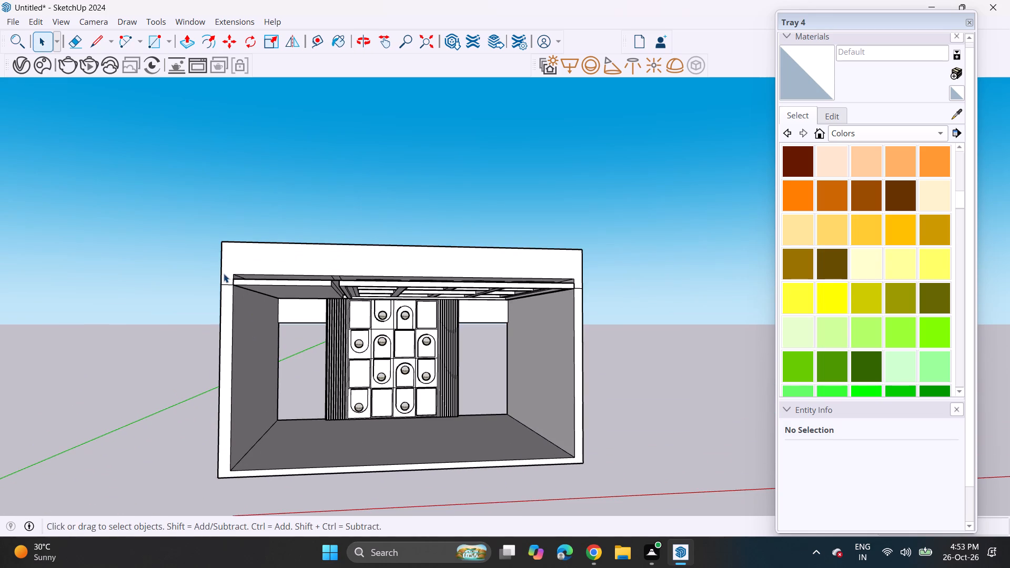
{"action": "left_click", "coordinate": [11, 23]}
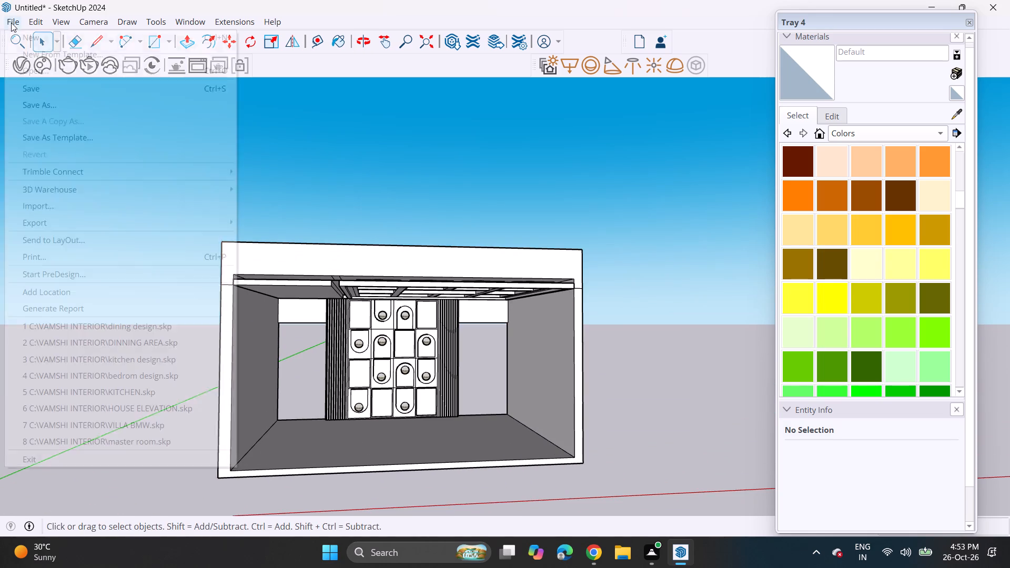
{"action": "left_click", "coordinate": [58, 209]}
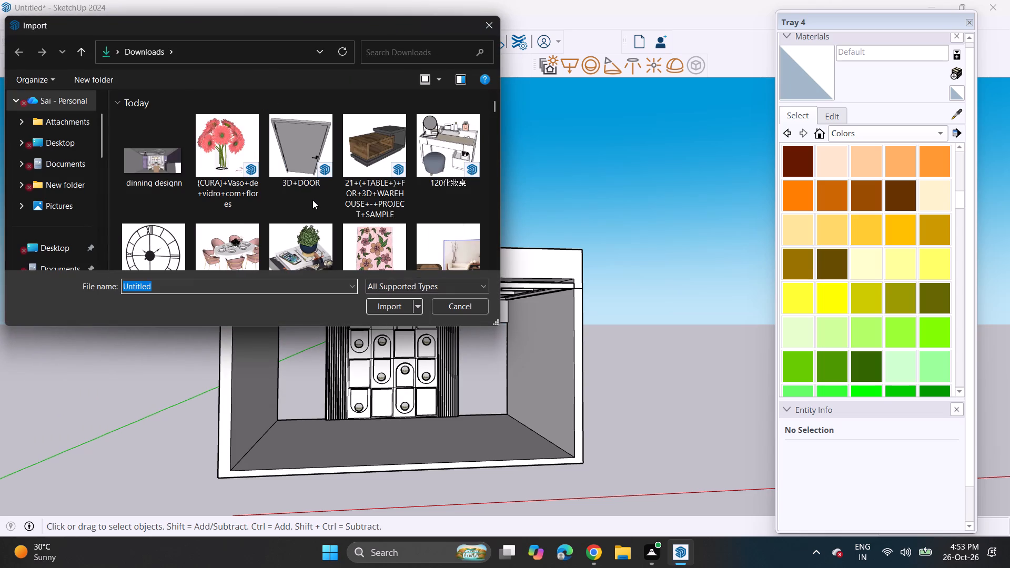
{"action": "scroll", "coordinate": [312, 200], "scroll_direction": "down", "scroll_amount": 3}
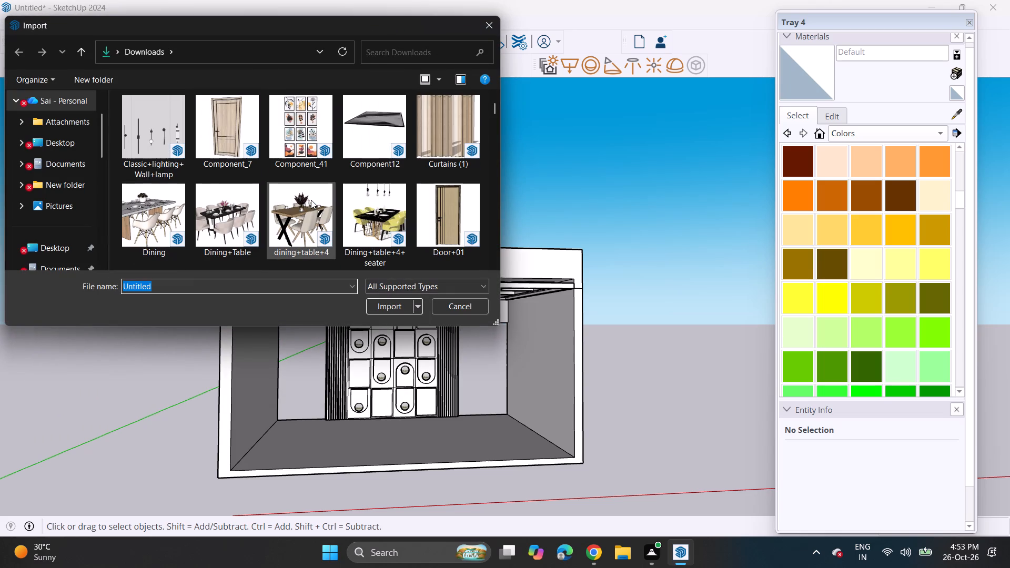
{"action": "scroll", "coordinate": [310, 200], "scroll_direction": "down", "scroll_amount": 3}
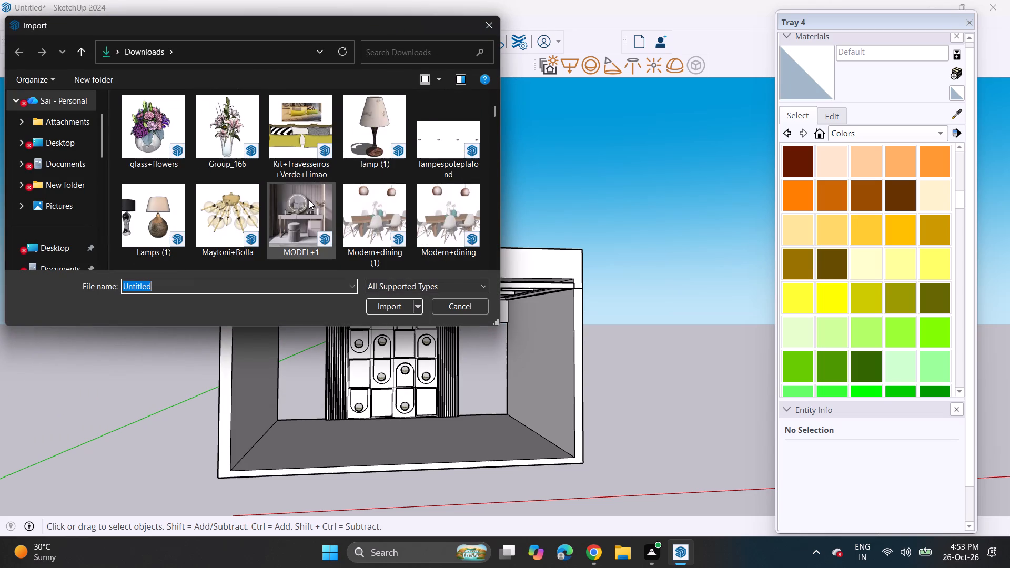
{"action": "scroll", "coordinate": [309, 200], "scroll_direction": "down", "scroll_amount": 2}
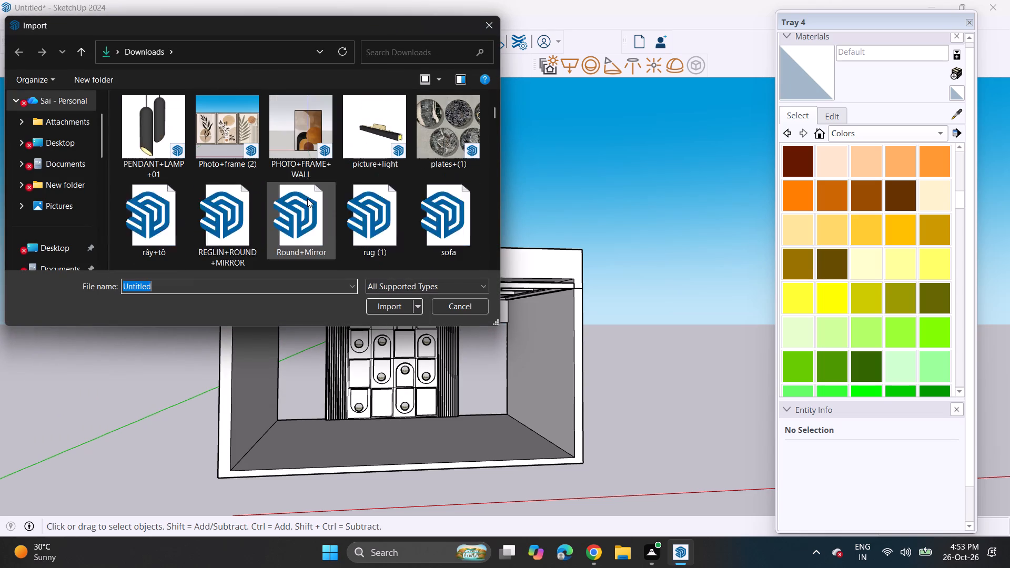
{"action": "scroll", "coordinate": [307, 198], "scroll_direction": "down", "scroll_amount": 2}
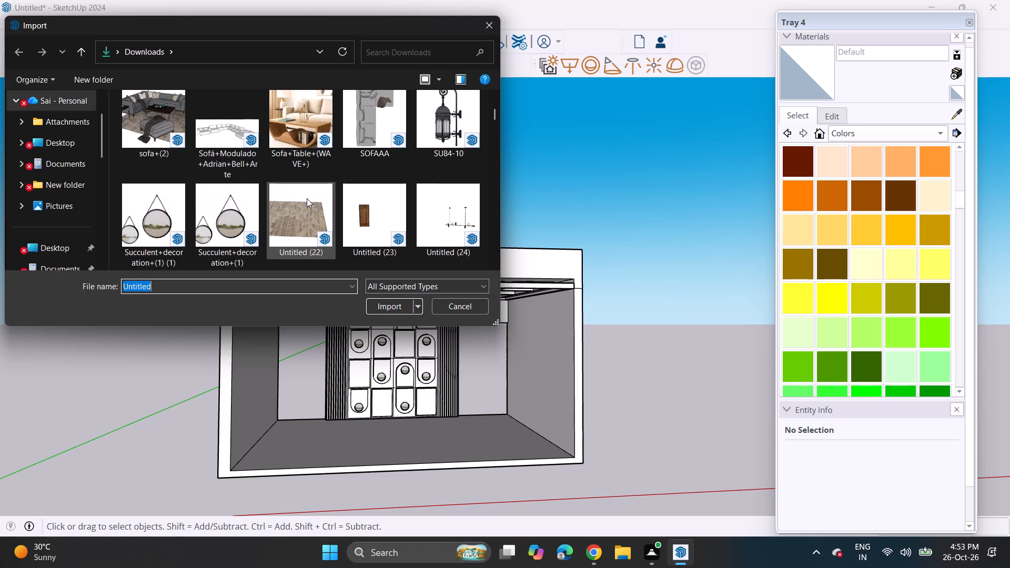
{"action": "left_click", "coordinate": [446, 203]}
{"action": "left_click", "coordinate": [391, 306]}
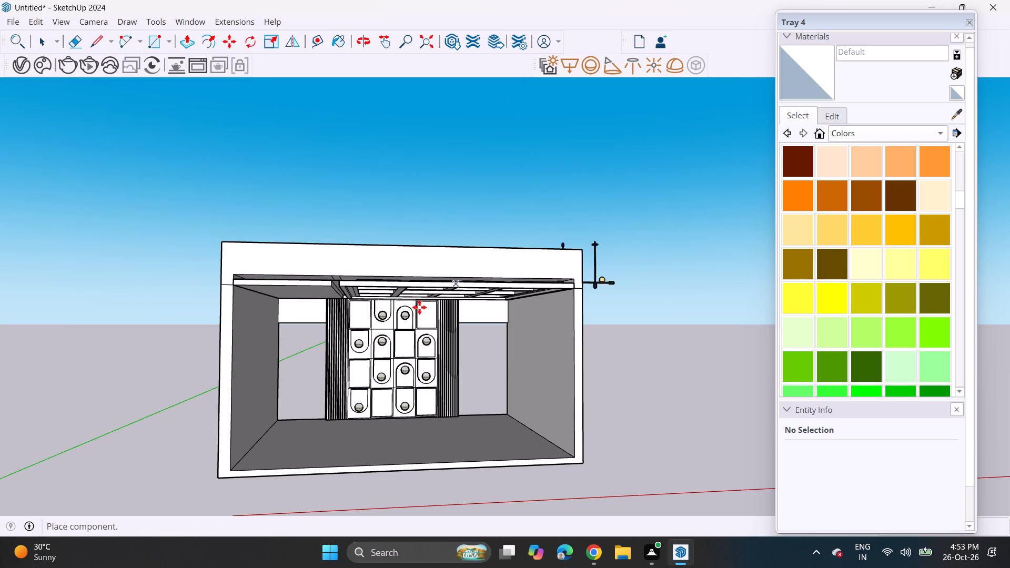
{"action": "left_click", "coordinate": [401, 367]}
{"action": "left_click", "coordinate": [474, 327]}
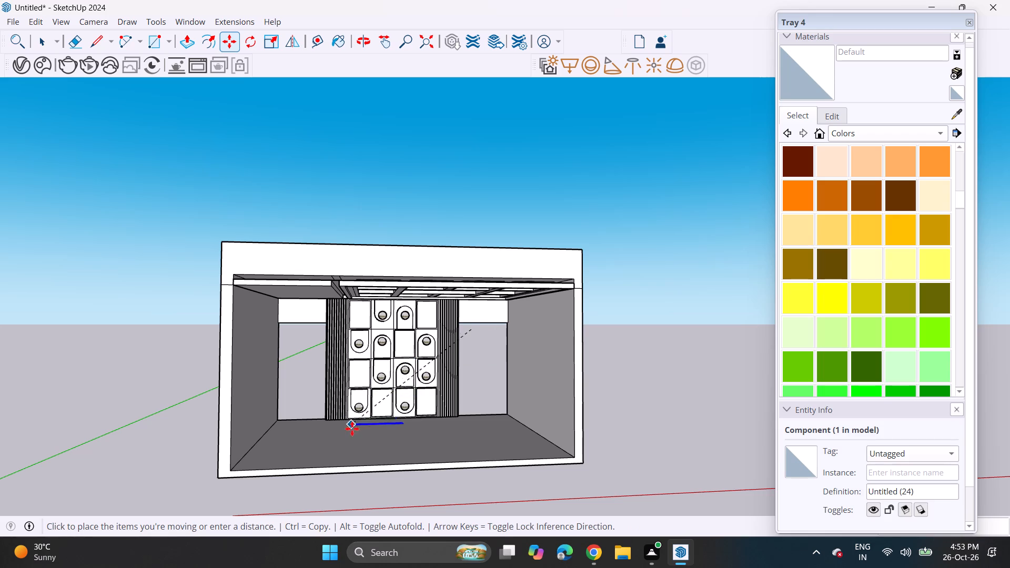
{"action": "left_click", "coordinate": [373, 438]}
{"action": "scroll", "coordinate": [399, 421], "scroll_direction": "down", "scroll_amount": 6}
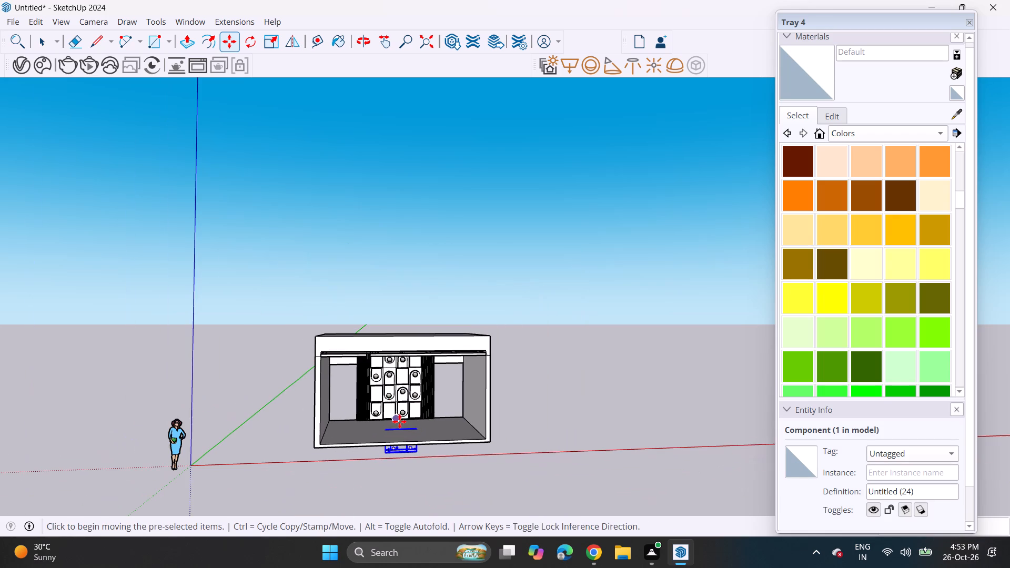
Rotate the pendant light on the ground plane so its bar runs along the green axis, into the room's depth.
{"action": "left_click", "coordinate": [245, 46]}
{"action": "middle_click_drag", "start_coordinate": [393, 426], "coordinate": [392, 480]}
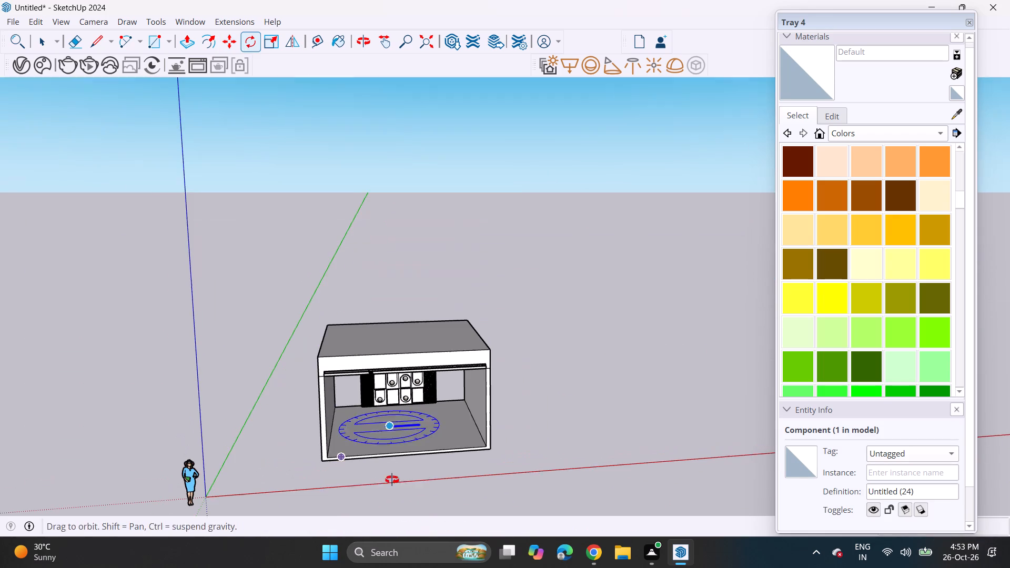
{"action": "middle_click_drag", "start_coordinate": [392, 480], "coordinate": [391, 481]}
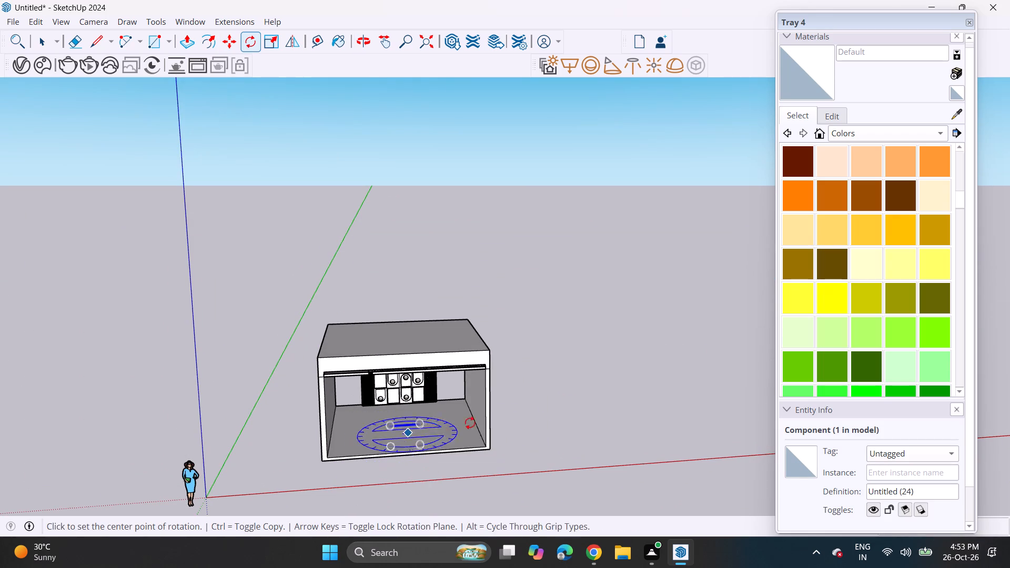
{"action": "left_click", "coordinate": [540, 425]}
{"action": "left_click", "coordinate": [578, 425]}
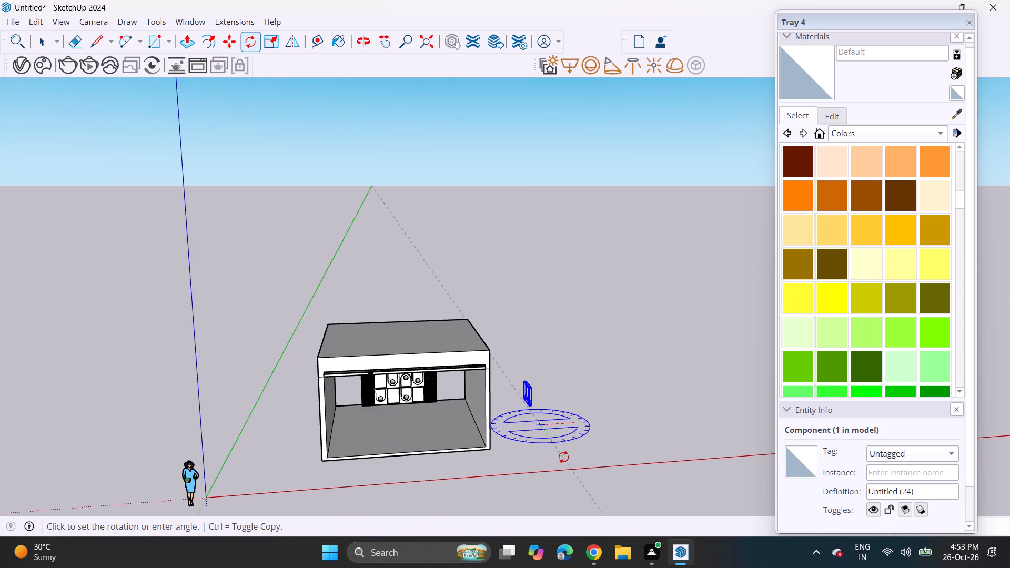
{"action": "left_click", "coordinate": [563, 457]}
Move the pendant light by its top end to hang from the middle of the coffered ceiling.
{"action": "scroll", "coordinate": [518, 367], "scroll_direction": "up", "scroll_amount": 4}
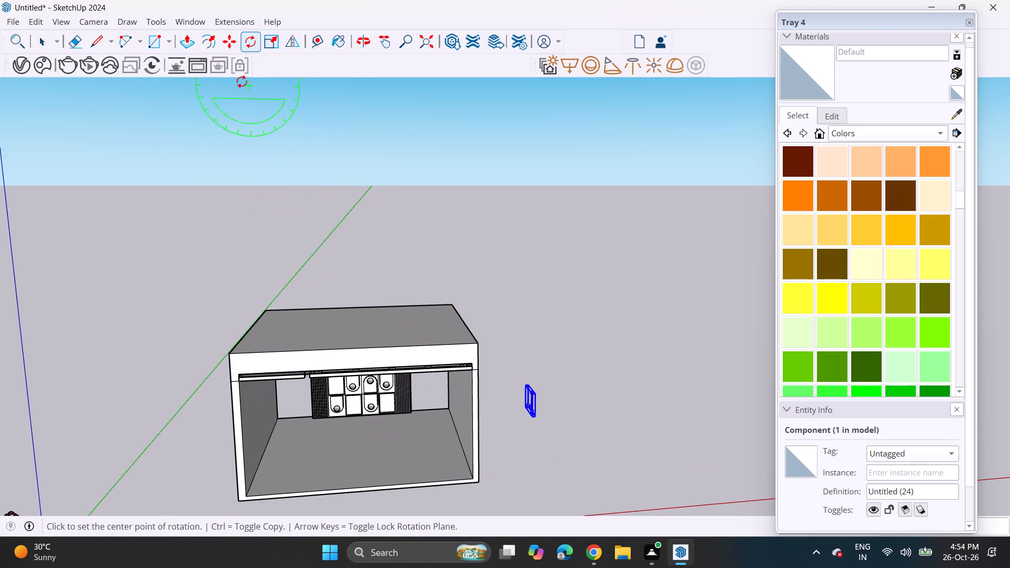
{"action": "left_click", "coordinate": [226, 41]}
{"action": "middle_click_drag", "start_coordinate": [320, 349], "coordinate": [362, 308]}
{"action": "scroll", "coordinate": [342, 338], "scroll_direction": "up", "scroll_amount": 1}
{"action": "scroll", "coordinate": [530, 411], "scroll_direction": "up", "scroll_amount": 3}
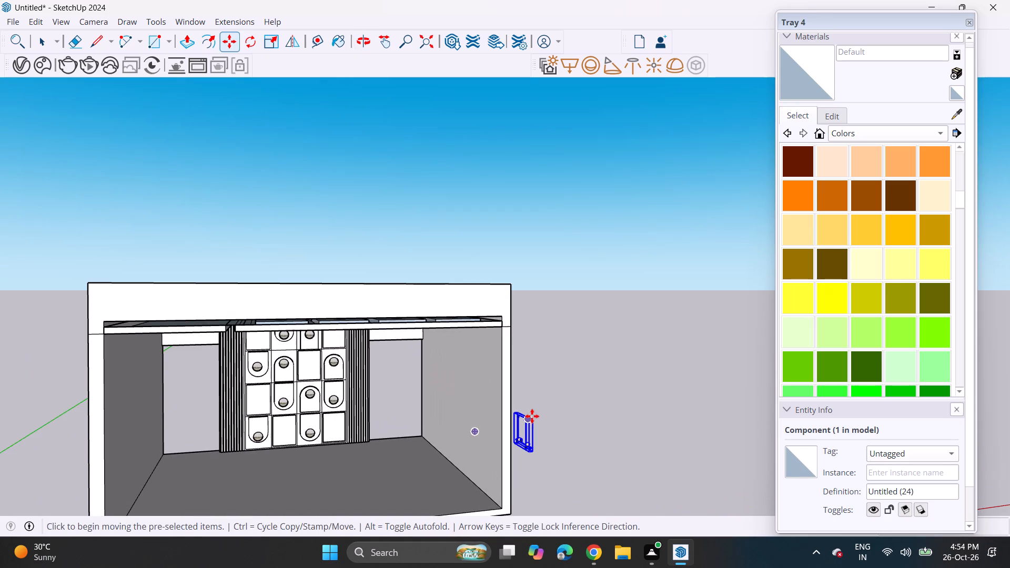
{"action": "left_click", "coordinate": [530, 417]}
{"action": "middle_click_drag", "start_coordinate": [317, 360], "coordinate": [323, 293]}
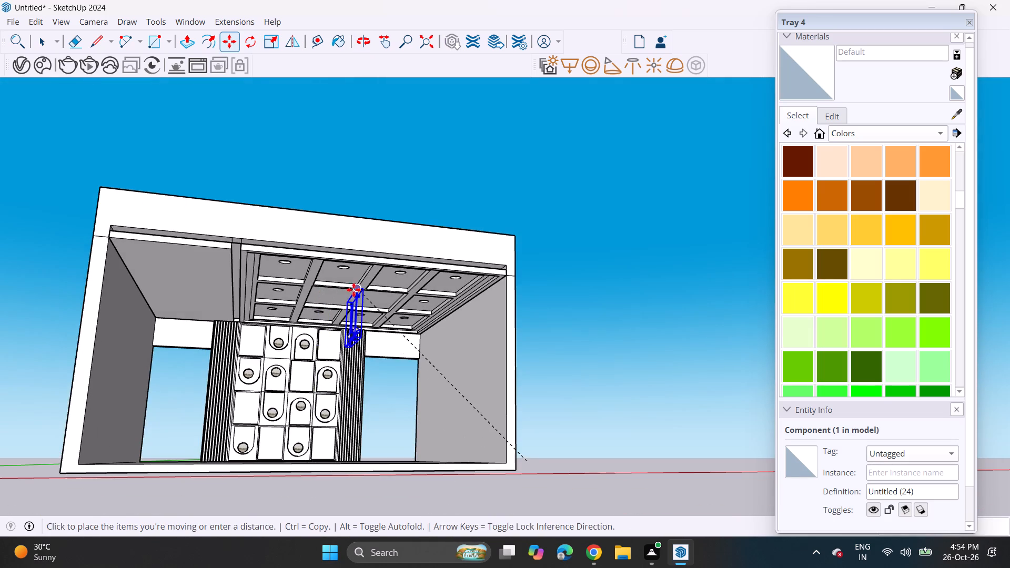
{"action": "scroll", "coordinate": [356, 290], "scroll_direction": "up", "scroll_amount": 8}
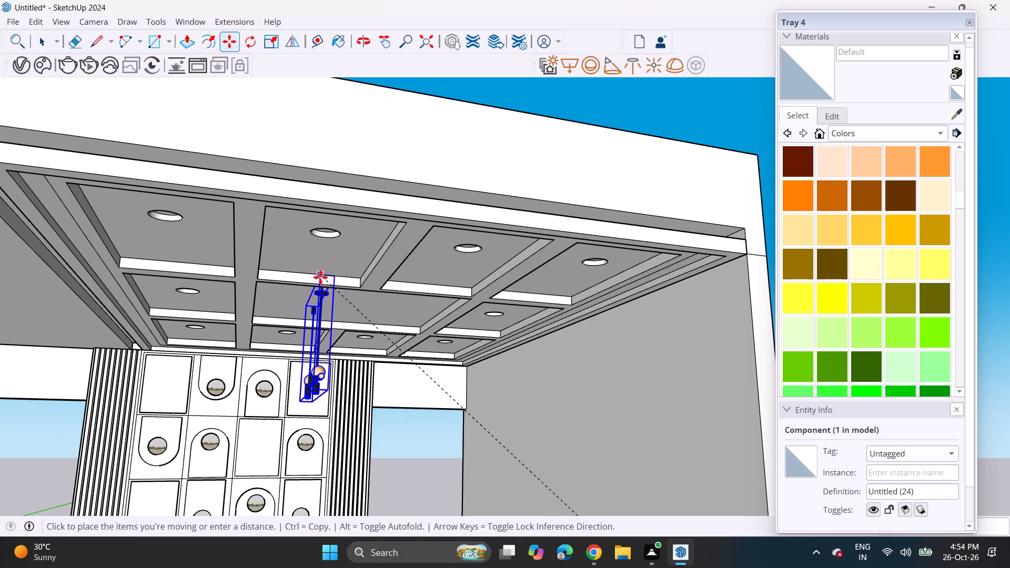
{"action": "left_click", "coordinate": [320, 277]}
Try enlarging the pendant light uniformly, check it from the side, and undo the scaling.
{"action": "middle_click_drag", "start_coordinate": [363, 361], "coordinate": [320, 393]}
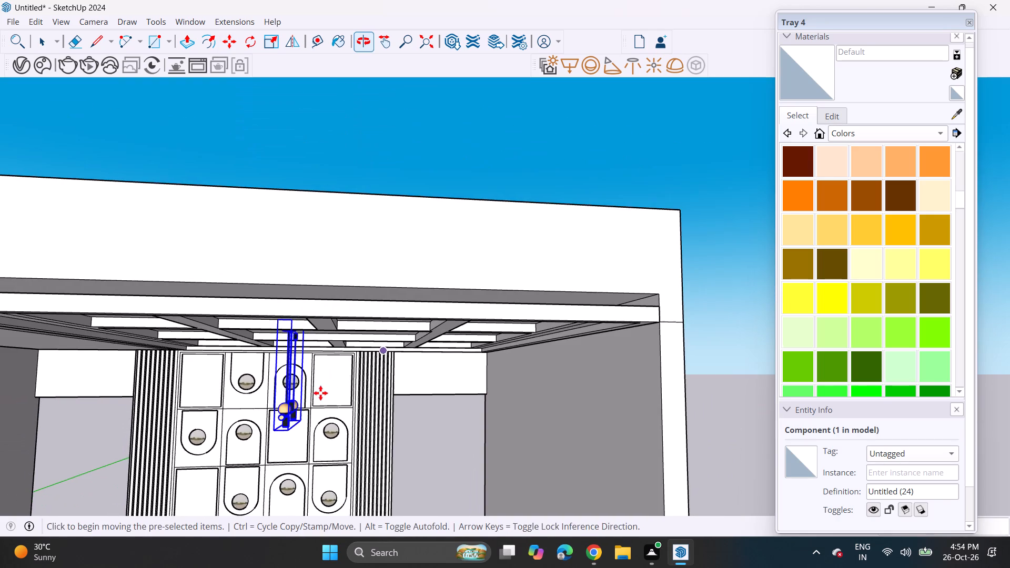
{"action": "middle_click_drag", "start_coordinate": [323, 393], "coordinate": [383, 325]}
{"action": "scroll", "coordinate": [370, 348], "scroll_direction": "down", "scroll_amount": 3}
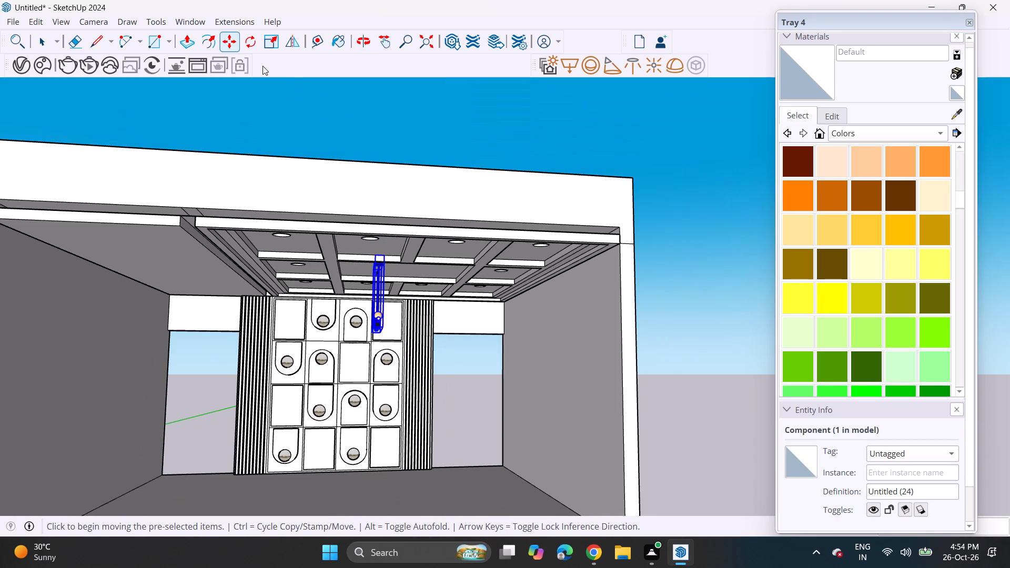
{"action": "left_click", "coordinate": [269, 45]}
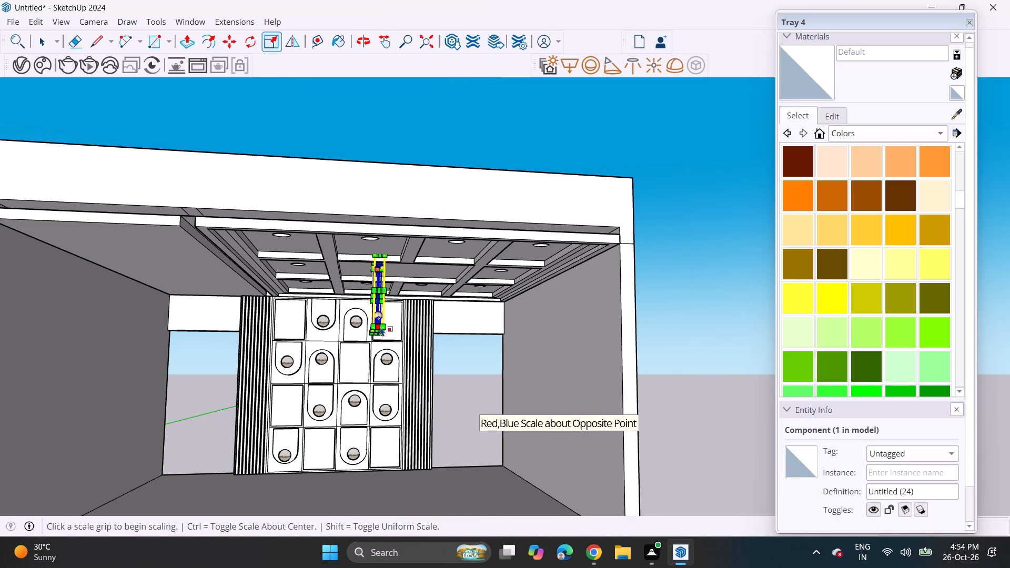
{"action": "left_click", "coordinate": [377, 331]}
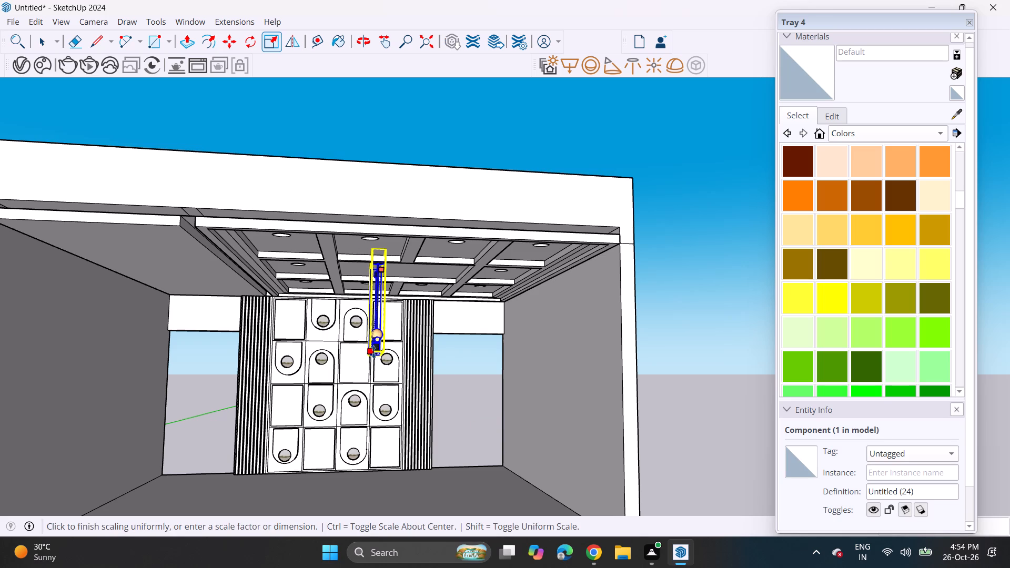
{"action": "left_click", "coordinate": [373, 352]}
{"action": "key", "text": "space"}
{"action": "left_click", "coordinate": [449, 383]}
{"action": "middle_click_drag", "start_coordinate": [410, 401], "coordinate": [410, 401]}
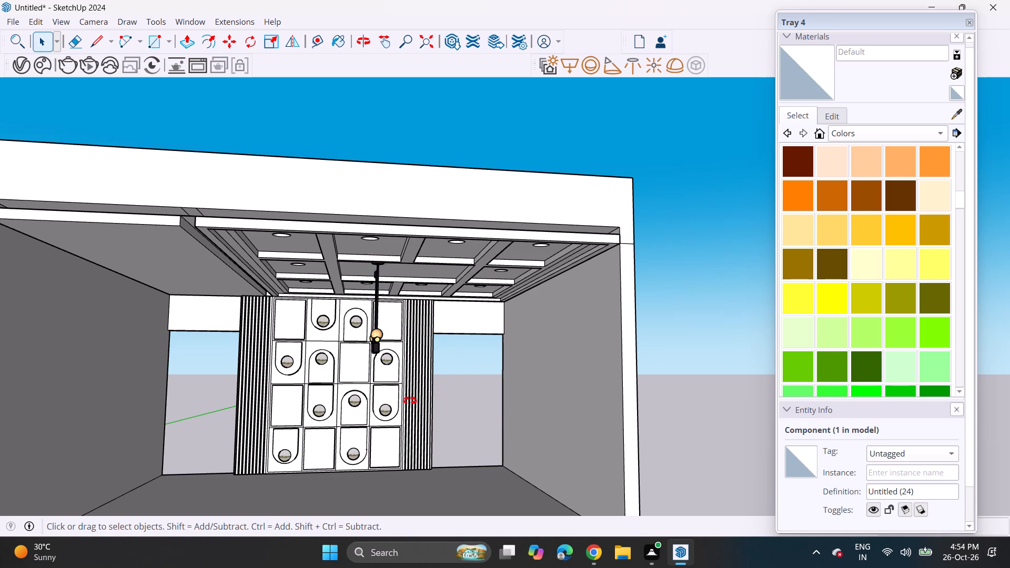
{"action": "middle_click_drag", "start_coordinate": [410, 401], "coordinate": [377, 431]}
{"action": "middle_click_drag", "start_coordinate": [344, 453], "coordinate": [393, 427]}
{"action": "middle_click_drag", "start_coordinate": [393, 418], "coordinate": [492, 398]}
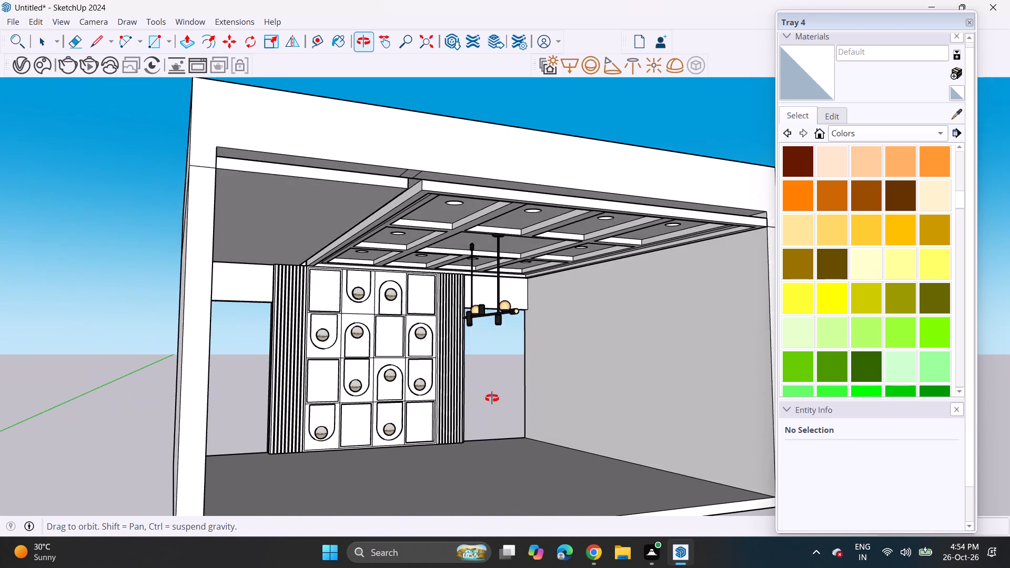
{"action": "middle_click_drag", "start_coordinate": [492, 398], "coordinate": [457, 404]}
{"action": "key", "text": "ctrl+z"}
Examine how the pendant light hangs beneath the coffered ceiling, from the front and from the side.
{"action": "middle_click_drag", "start_coordinate": [451, 380], "coordinate": [394, 381]}
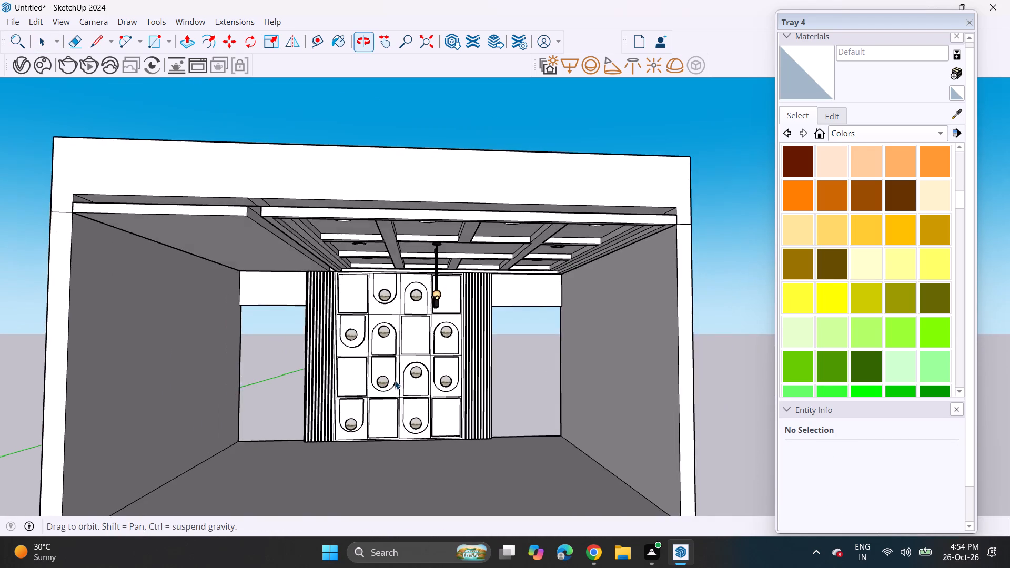
{"action": "scroll", "coordinate": [395, 380], "scroll_direction": "up", "scroll_amount": 2}
{"action": "middle_click_drag", "start_coordinate": [397, 388], "coordinate": [395, 362]}
{"action": "scroll", "coordinate": [395, 363], "scroll_direction": "up", "scroll_amount": 2}
{"action": "middle_click_drag", "start_coordinate": [416, 339], "coordinate": [496, 356]}
{"action": "scroll", "coordinate": [493, 349], "scroll_direction": "down", "scroll_amount": 1}
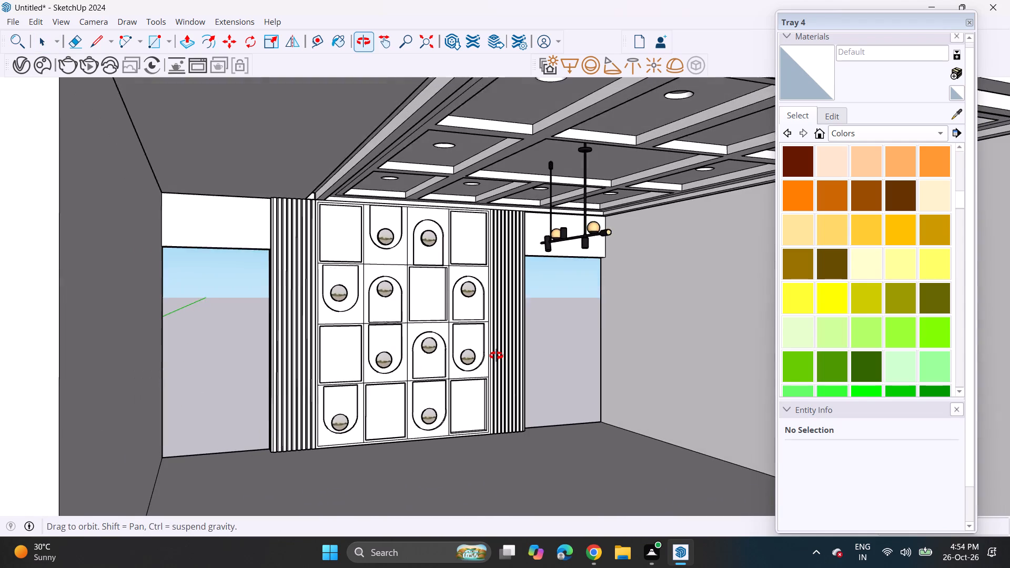
{"action": "middle_click_drag", "start_coordinate": [496, 356], "coordinate": [403, 358]}
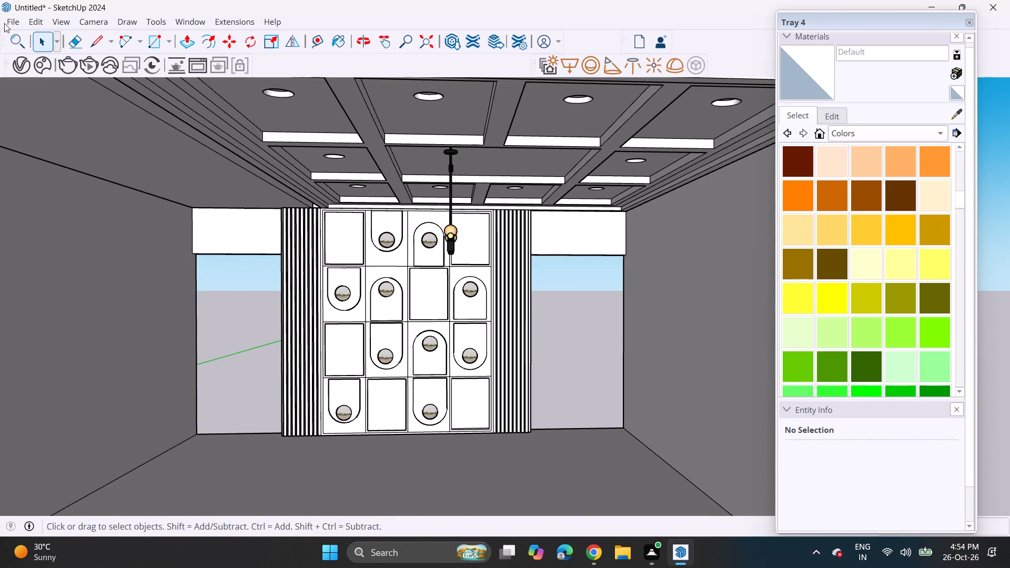
Import the picture+light model from Downloads and place it outside the room, beside its right-hand wall.
{"action": "left_click", "coordinate": [4, 23]}
{"action": "left_click", "coordinate": [34, 209]}
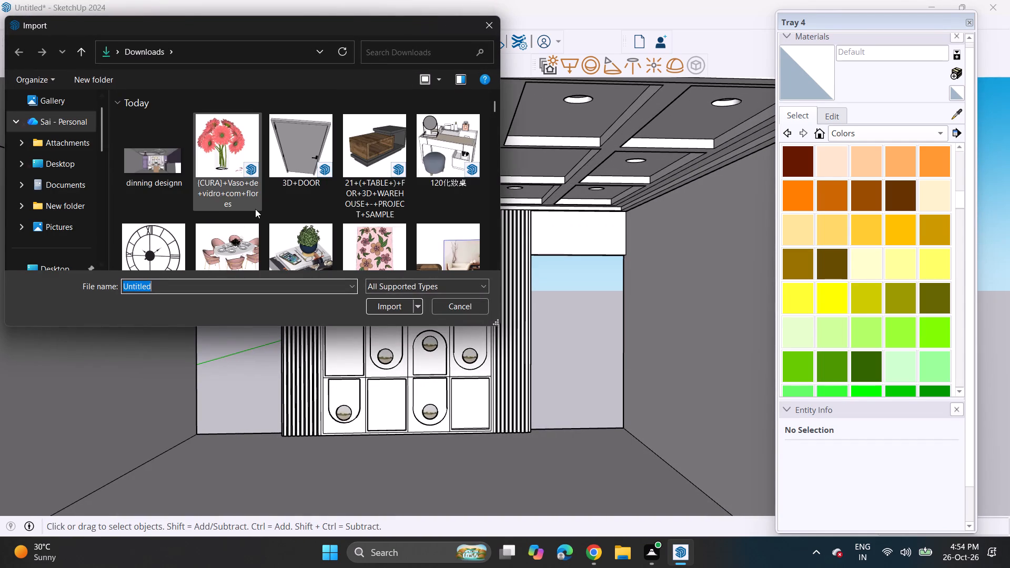
{"action": "scroll", "coordinate": [304, 252], "scroll_direction": "down", "scroll_amount": 1}
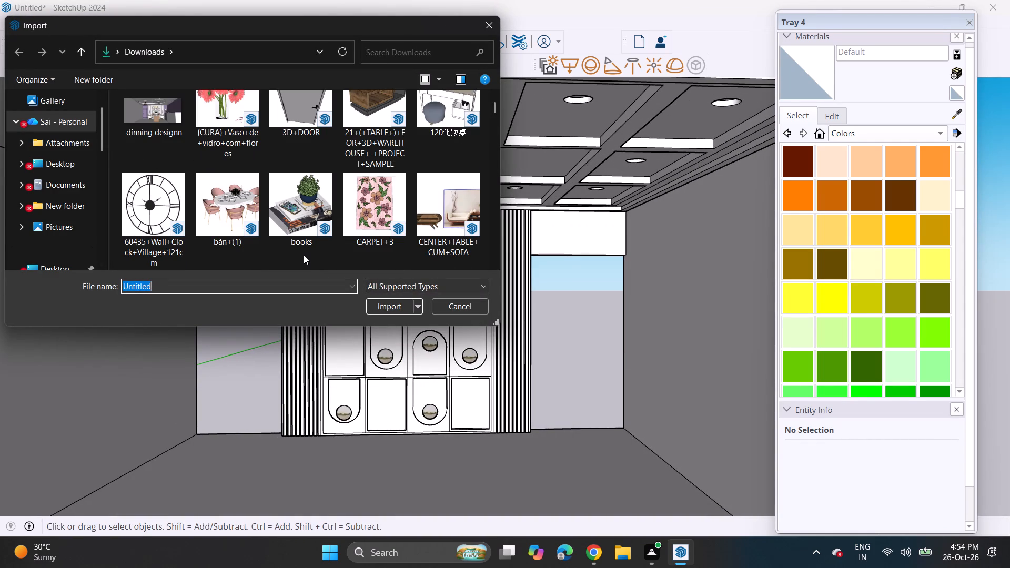
{"action": "scroll", "coordinate": [304, 256], "scroll_direction": "down", "scroll_amount": 3}
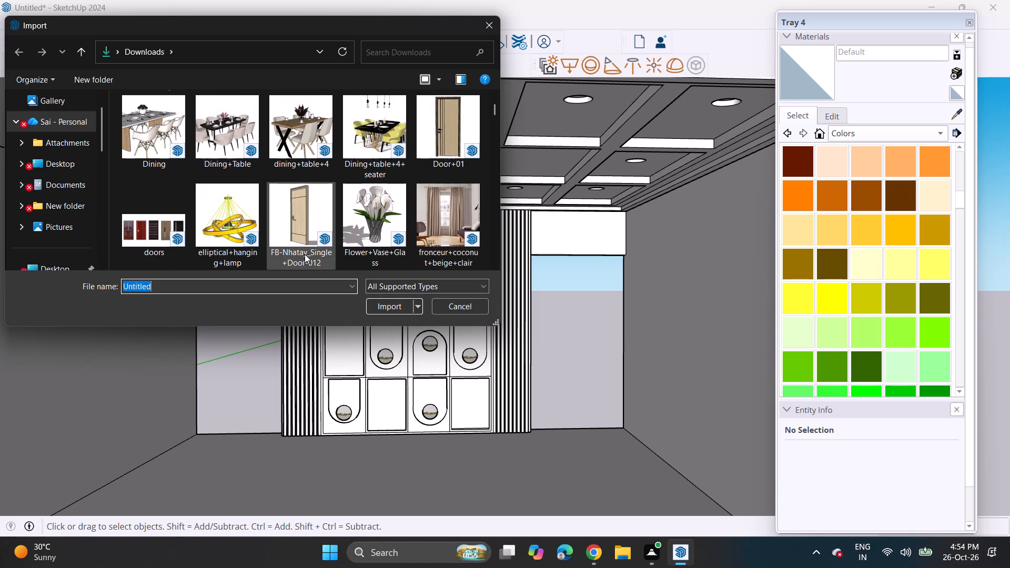
{"action": "scroll", "coordinate": [306, 247], "scroll_direction": "down", "scroll_amount": 4}
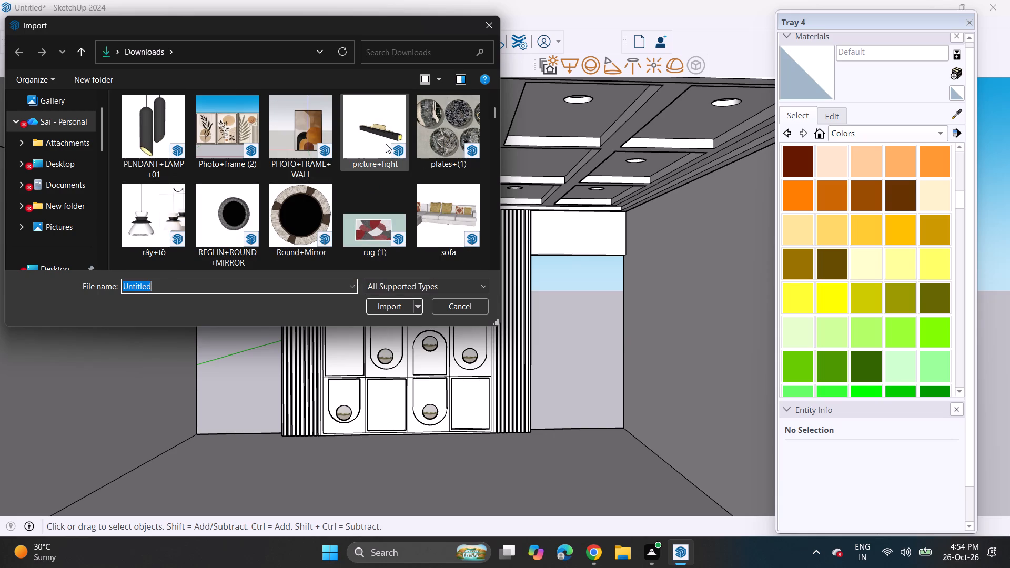
{"action": "left_click", "coordinate": [385, 143]}
{"action": "left_click", "coordinate": [385, 306]}
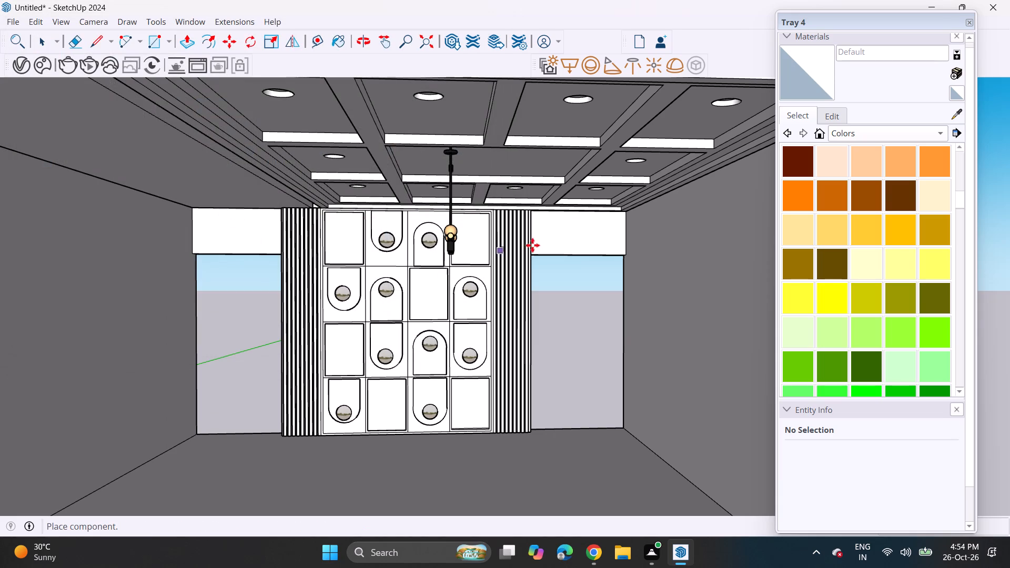
{"action": "scroll", "coordinate": [456, 286], "scroll_direction": "down", "scroll_amount": 4}
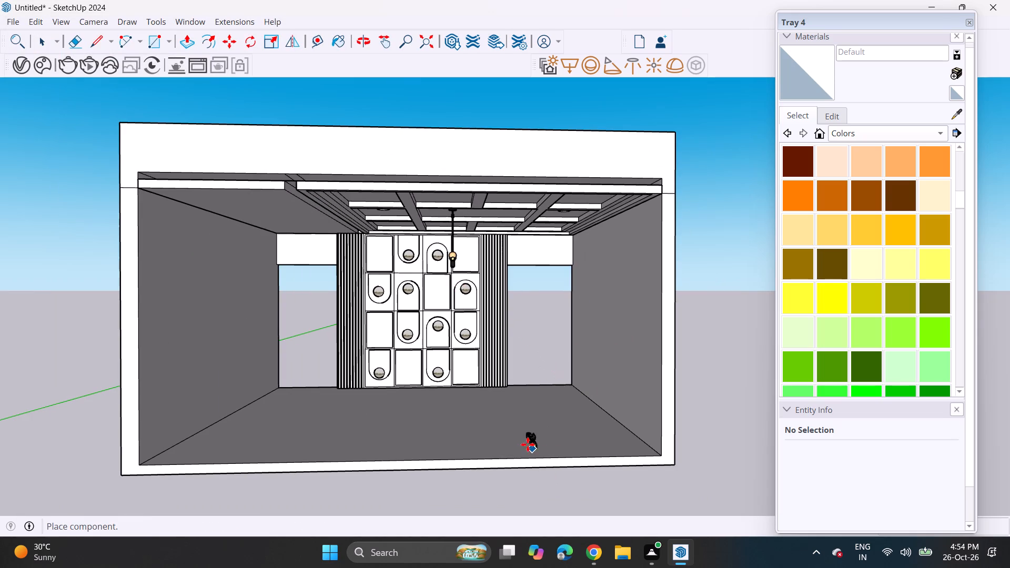
{"action": "left_click", "coordinate": [749, 327]}
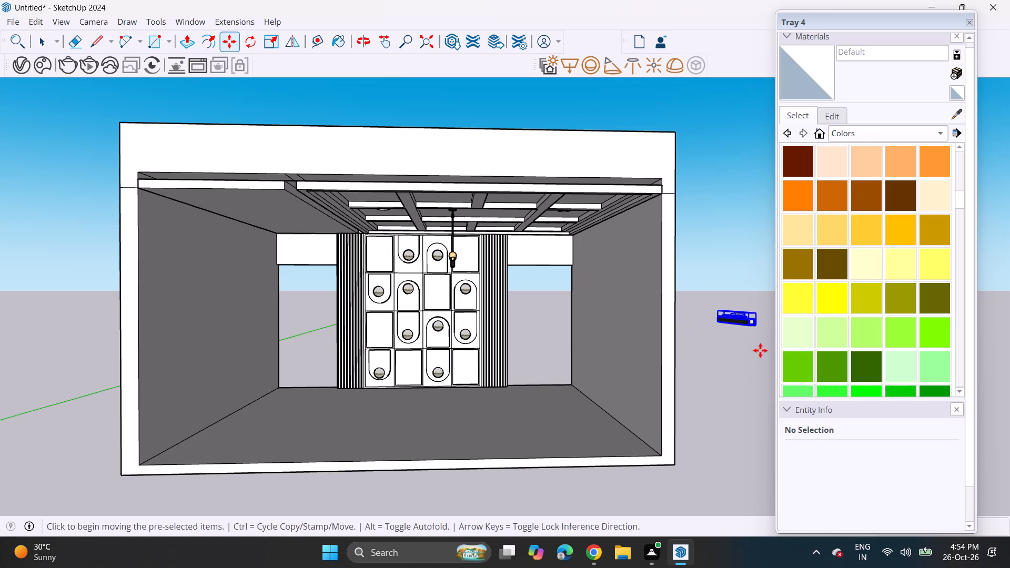
Move the picture+light model from beside the right-hand wall toward the hanging pendant light, in two moves.
{"action": "middle_click", "coordinate": [755, 350]}
{"action": "scroll", "coordinate": [745, 339], "scroll_direction": "up", "scroll_amount": 1}
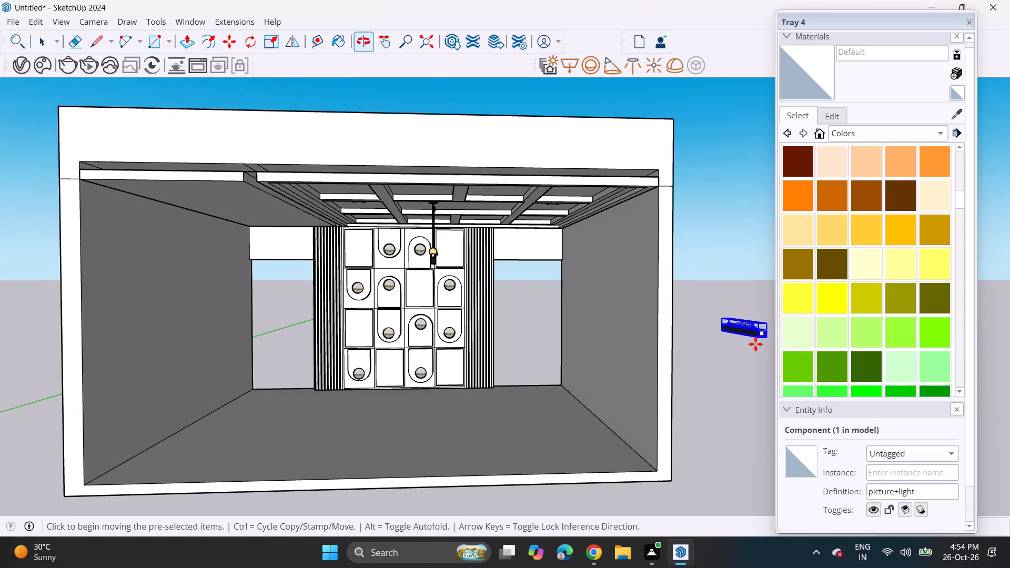
{"action": "left_click", "coordinate": [763, 328]}
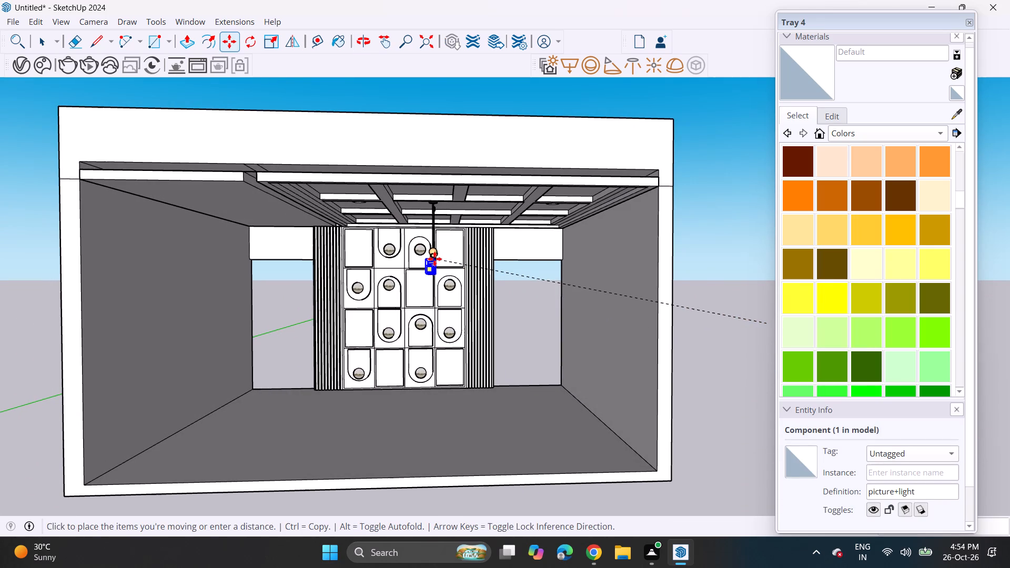
{"action": "left_click", "coordinate": [438, 256]}
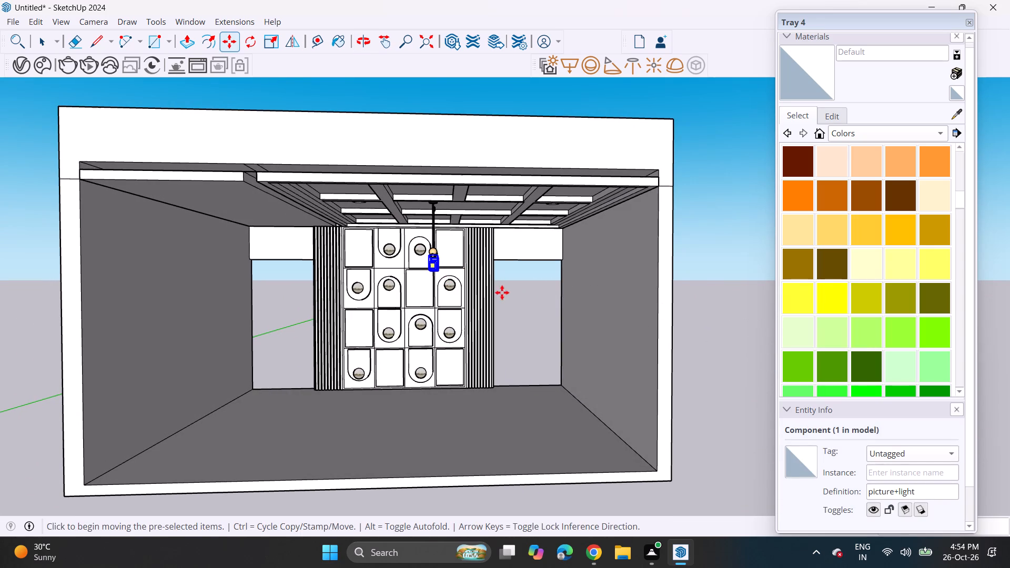
{"action": "key", "text": "space"}
{"action": "left_click", "coordinate": [513, 287]}
{"action": "middle_click_drag", "start_coordinate": [424, 287], "coordinate": [487, 296]}
{"action": "scroll", "coordinate": [542, 294], "scroll_direction": "up", "scroll_amount": 3}
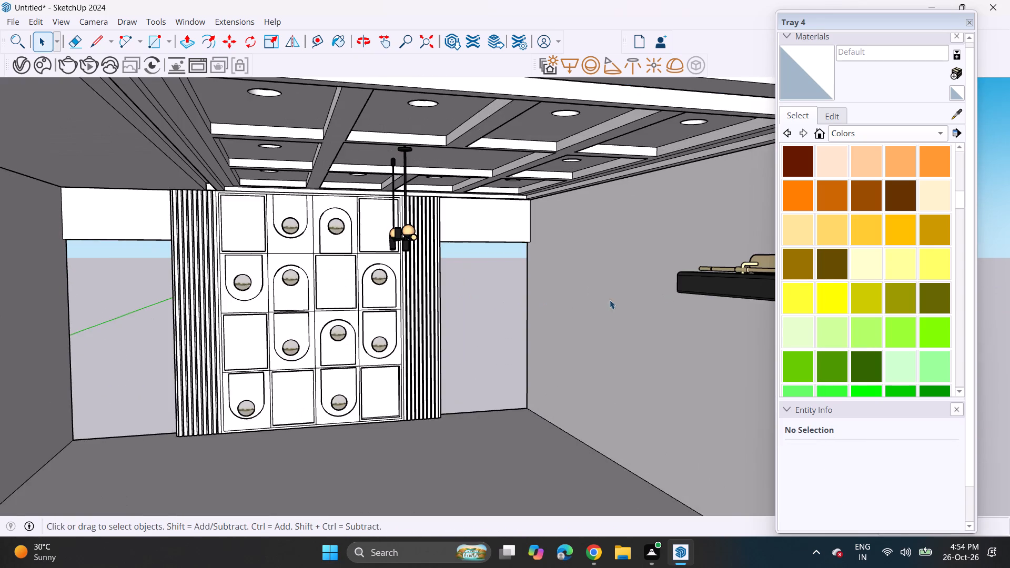
{"action": "scroll", "coordinate": [629, 296], "scroll_direction": "down", "scroll_amount": 2}
{"action": "left_click", "coordinate": [723, 281]}
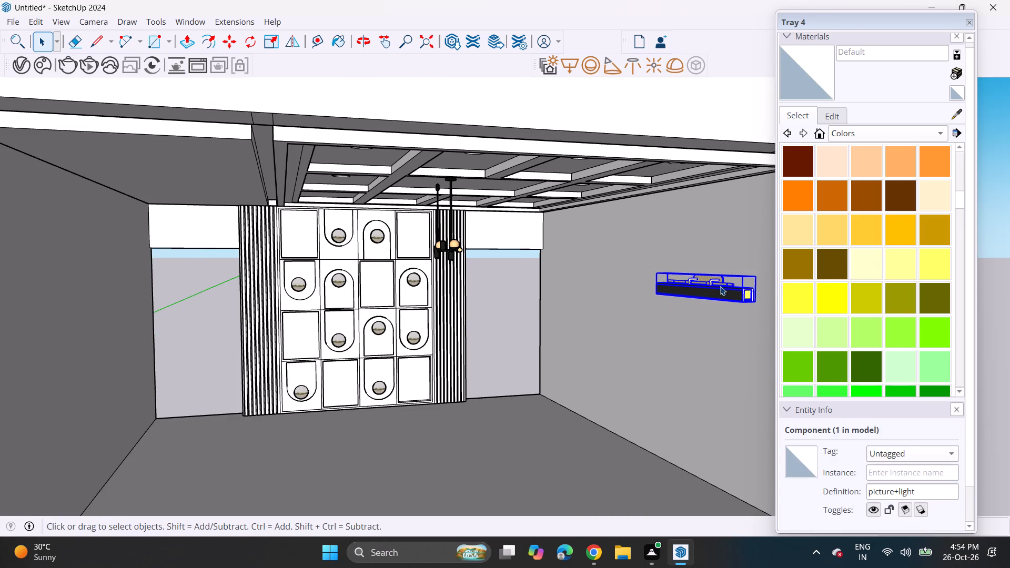
{"action": "key", "text": "m"}
{"action": "left_click", "coordinate": [721, 288]}
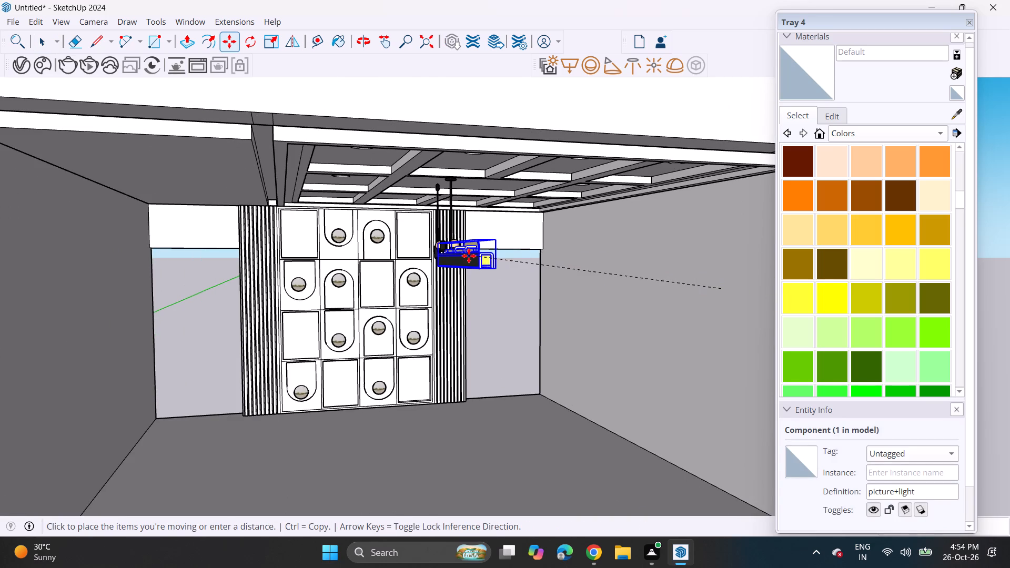
{"action": "left_click", "coordinate": [469, 256]}
Move the picture+light model so its long bar lies alongside the pendant light's horizontal arm beneath the coffered ceiling.
{"action": "scroll", "coordinate": [464, 263], "scroll_direction": "up", "scroll_amount": 14}
{"action": "middle_click_drag", "start_coordinate": [438, 265], "coordinate": [580, 250]}
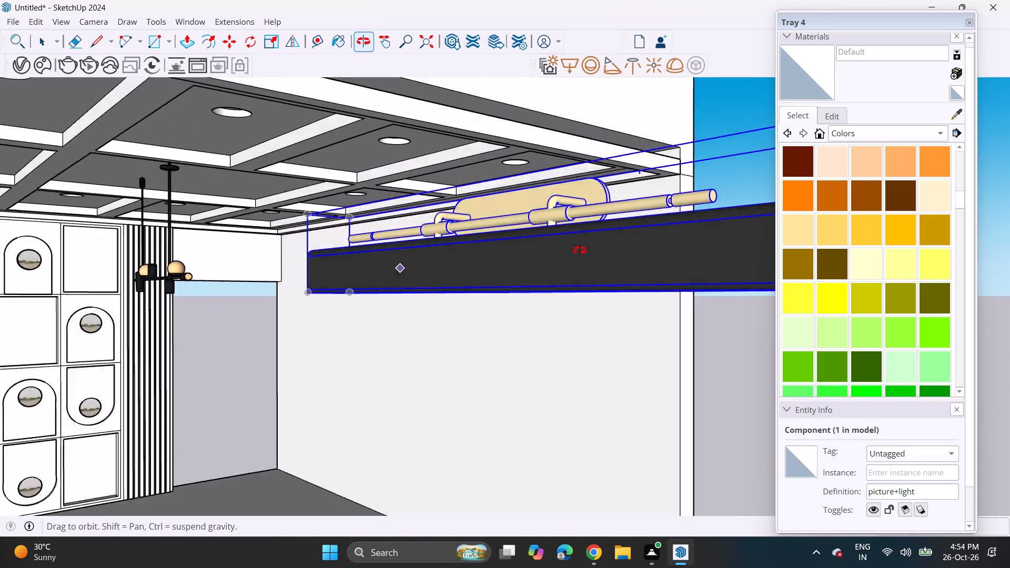
{"action": "middle_click_drag", "start_coordinate": [580, 250], "coordinate": [868, 281]}
{"action": "scroll", "coordinate": [720, 281], "scroll_direction": "down", "scroll_amount": 1}
{"action": "scroll", "coordinate": [720, 281], "scroll_direction": "up", "scroll_amount": 1}
{"action": "scroll", "coordinate": [719, 281], "scroll_direction": "down", "scroll_amount": 5}
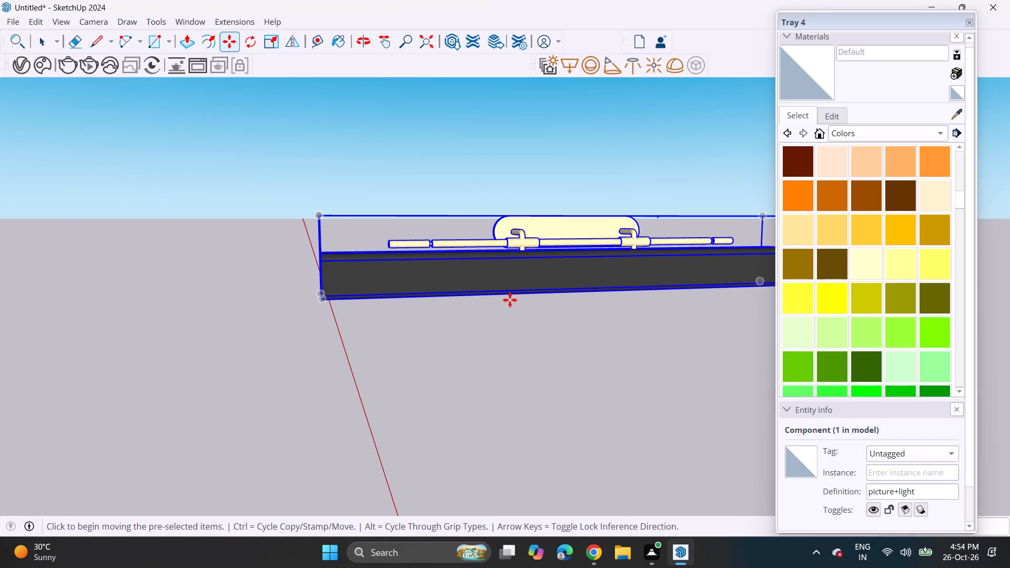
{"action": "middle_click_drag", "start_coordinate": [510, 300], "coordinate": [706, 259], "text": "shift"}
{"action": "left_click", "coordinate": [537, 260]}
{"action": "scroll", "coordinate": [387, 282], "scroll_direction": "down", "scroll_amount": 6}
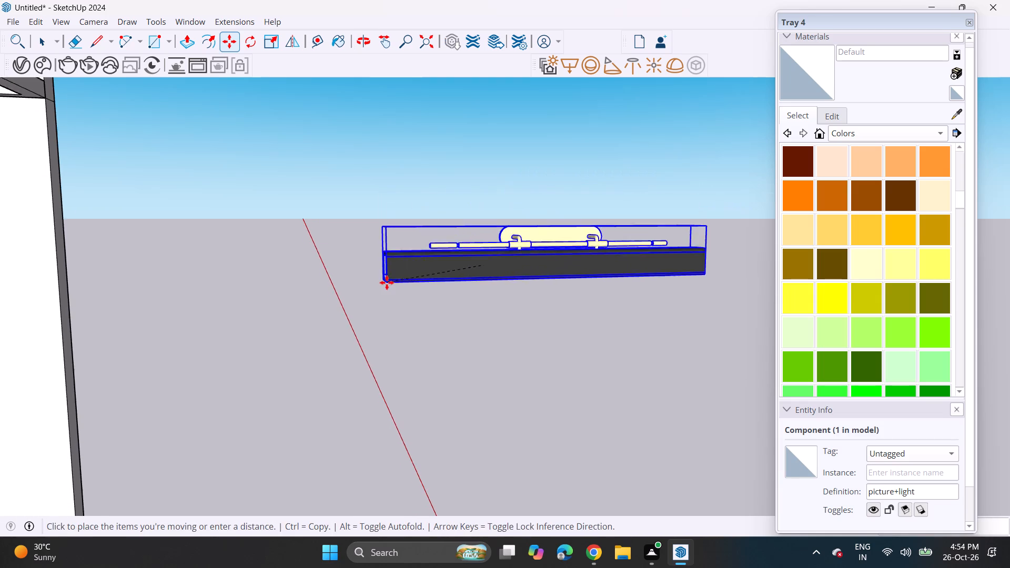
{"action": "scroll", "coordinate": [387, 282], "scroll_direction": "down", "scroll_amount": 2}
{"action": "middle_click_drag", "start_coordinate": [369, 289], "coordinate": [862, 246], "text": "shift"}
{"action": "middle_click_drag", "start_coordinate": [360, 259], "coordinate": [741, 256]}
{"action": "middle_click_drag", "start_coordinate": [113, 342], "coordinate": [406, 342], "text": "shift"}
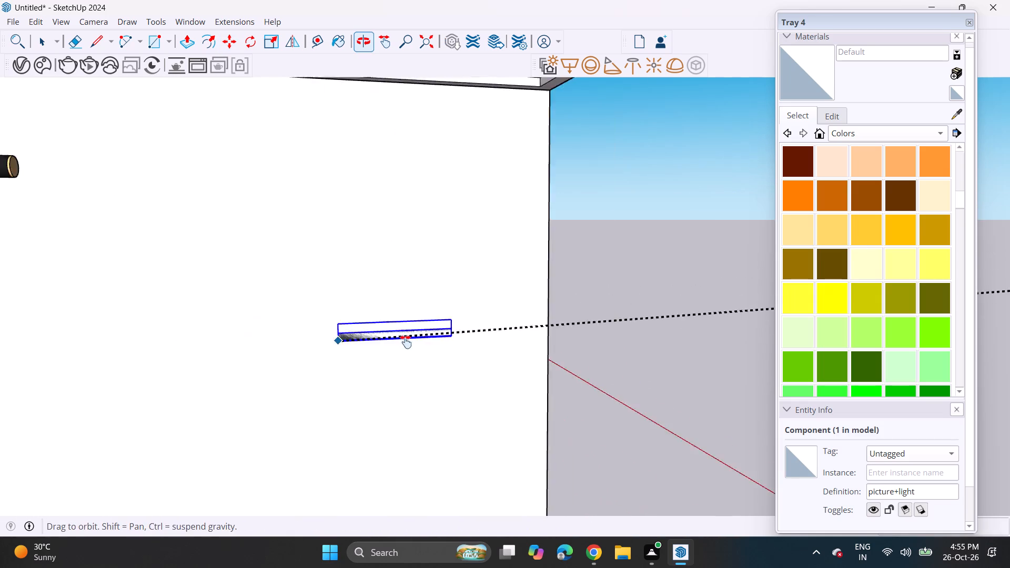
{"action": "middle_click_drag", "start_coordinate": [406, 342], "coordinate": [596, 331], "text": "shift"}
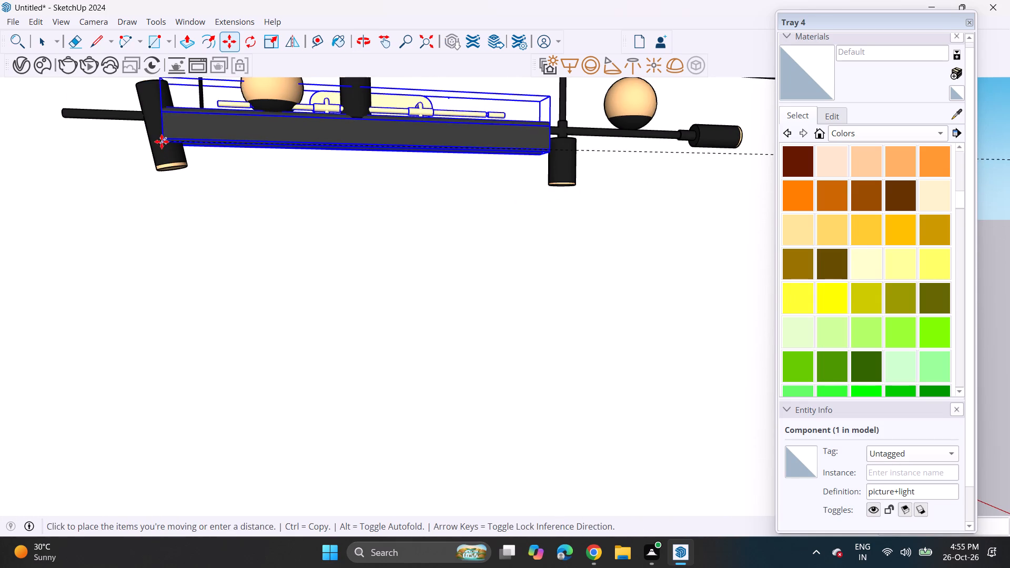
{"action": "left_click", "coordinate": [155, 147]}
Scale the picture+light model lengthwise from both ends so its bar spans roughly the pendant light's full arm.
{"action": "middle_click_drag", "start_coordinate": [371, 148], "coordinate": [136, 218]}
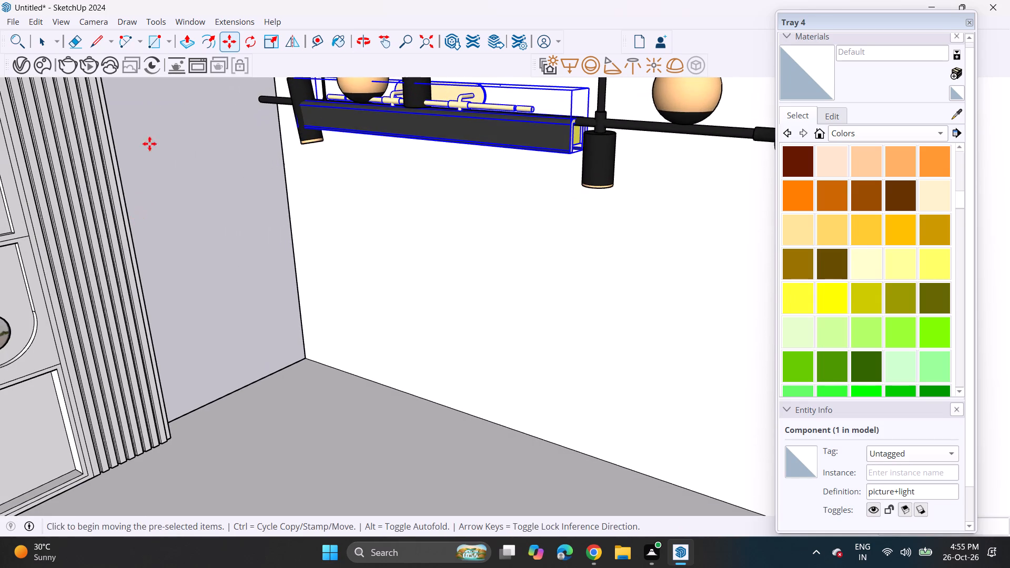
{"action": "left_click", "coordinate": [268, 37]}
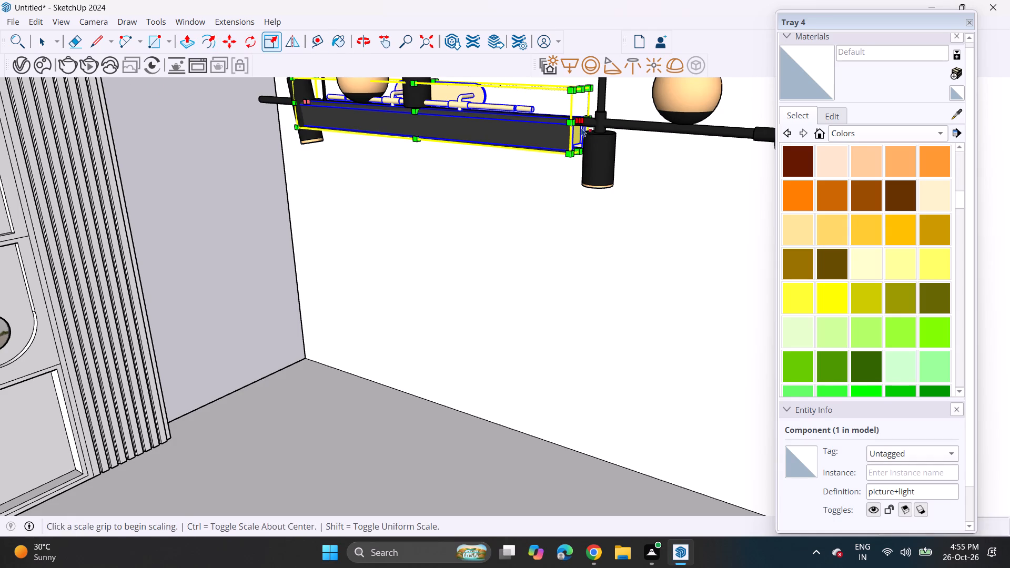
{"action": "left_click", "coordinate": [582, 120]}
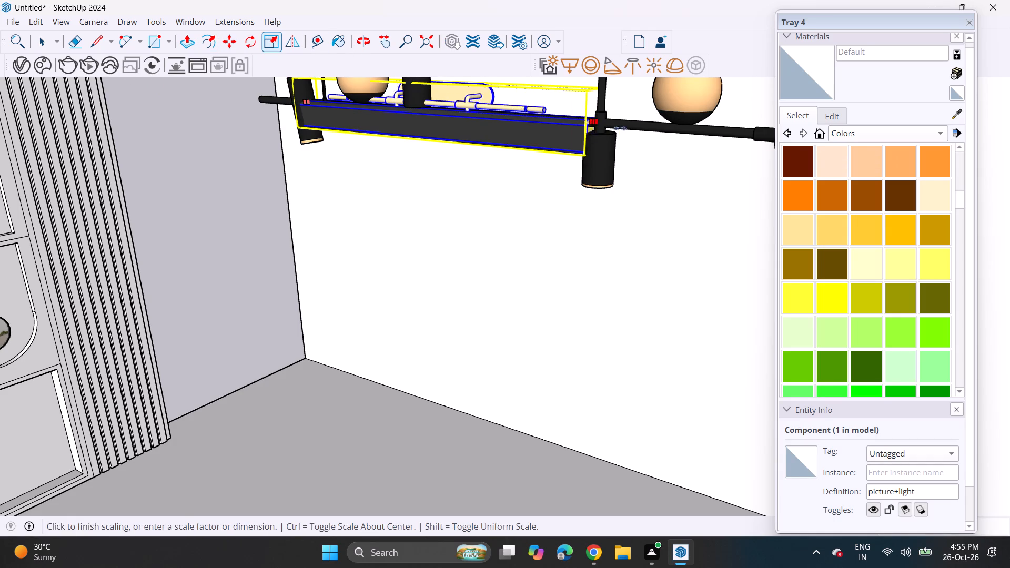
{"action": "scroll", "coordinate": [722, 145], "scroll_direction": "down", "scroll_amount": 2}
{"action": "middle_click_drag", "start_coordinate": [714, 145], "coordinate": [590, 120], "text": "shift"}
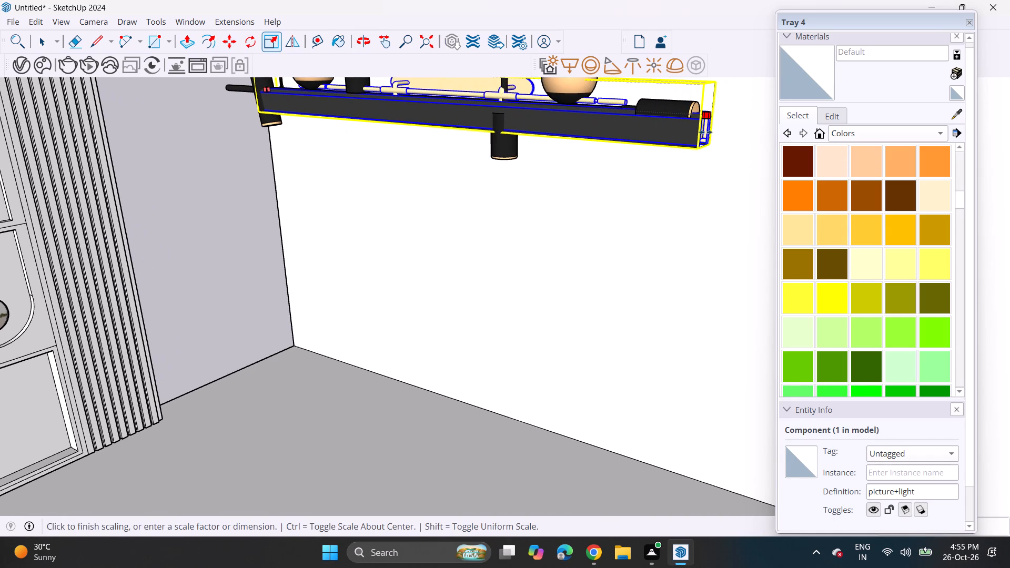
{"action": "left_click", "coordinate": [699, 132]}
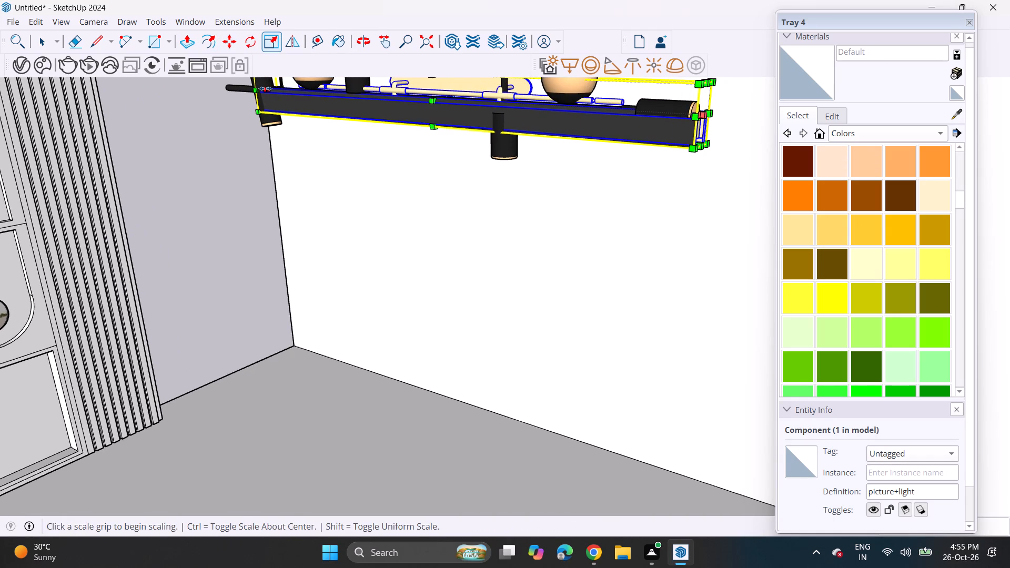
{"action": "left_click", "coordinate": [266, 88]}
{"action": "left_click", "coordinate": [220, 85]}
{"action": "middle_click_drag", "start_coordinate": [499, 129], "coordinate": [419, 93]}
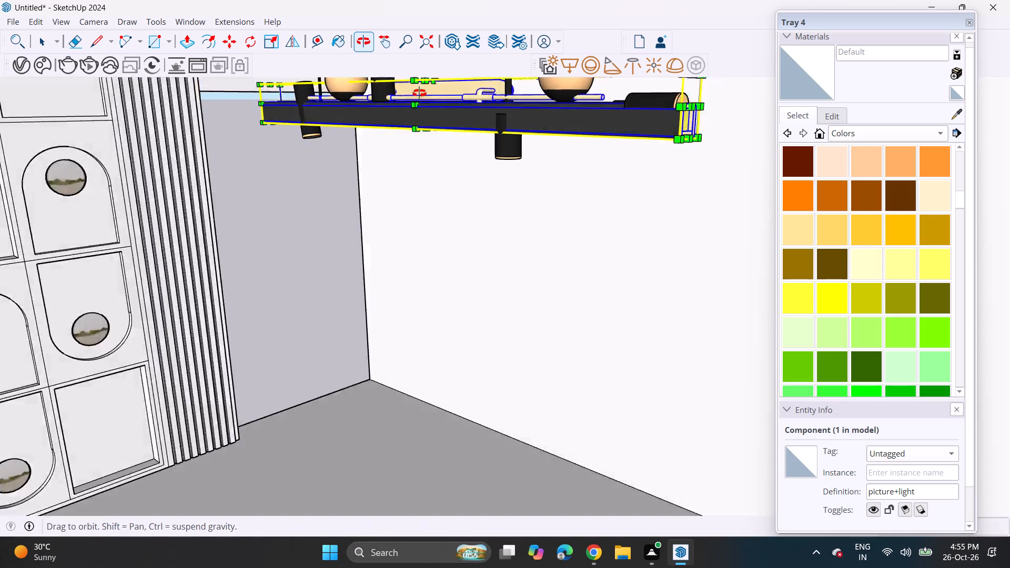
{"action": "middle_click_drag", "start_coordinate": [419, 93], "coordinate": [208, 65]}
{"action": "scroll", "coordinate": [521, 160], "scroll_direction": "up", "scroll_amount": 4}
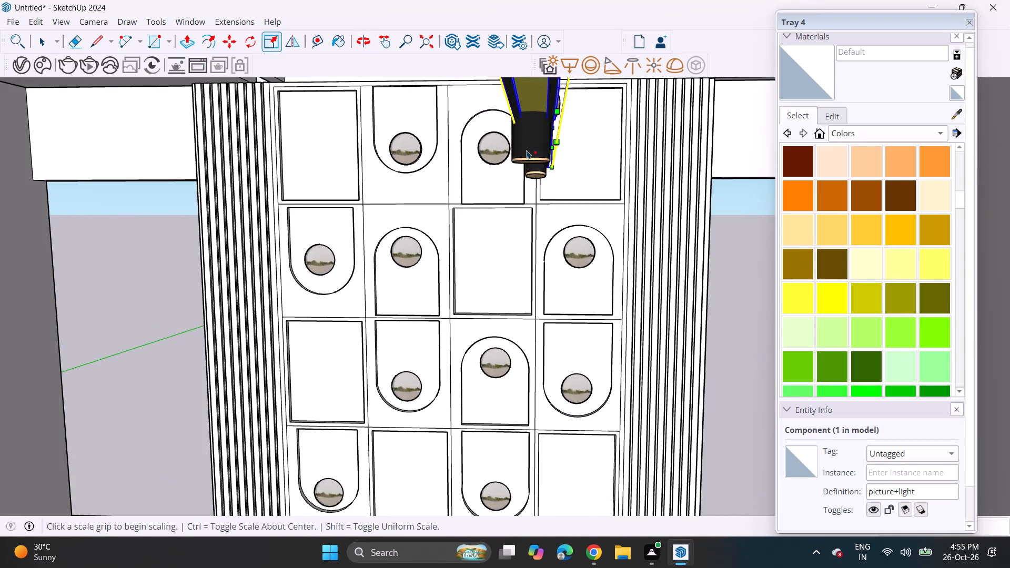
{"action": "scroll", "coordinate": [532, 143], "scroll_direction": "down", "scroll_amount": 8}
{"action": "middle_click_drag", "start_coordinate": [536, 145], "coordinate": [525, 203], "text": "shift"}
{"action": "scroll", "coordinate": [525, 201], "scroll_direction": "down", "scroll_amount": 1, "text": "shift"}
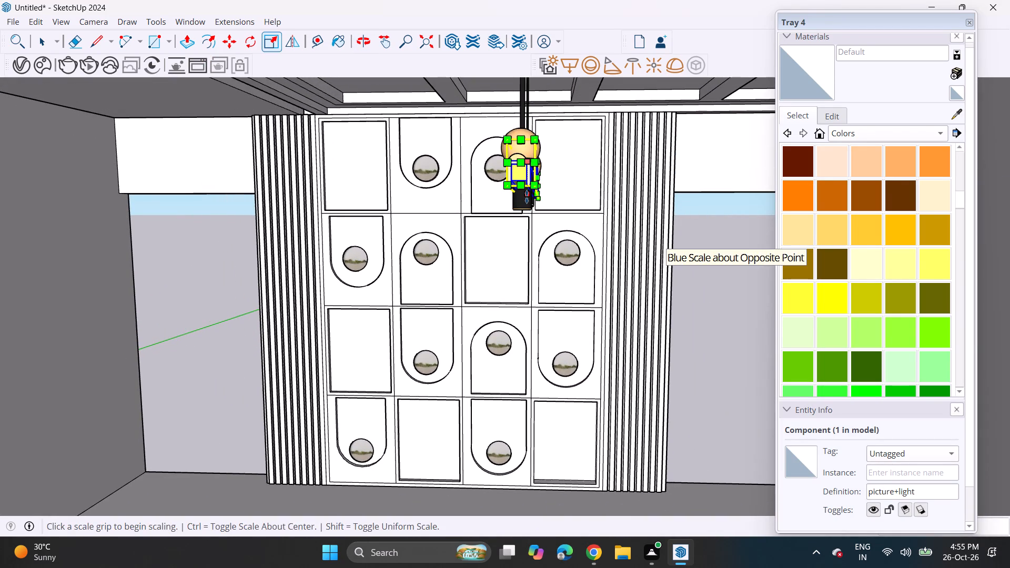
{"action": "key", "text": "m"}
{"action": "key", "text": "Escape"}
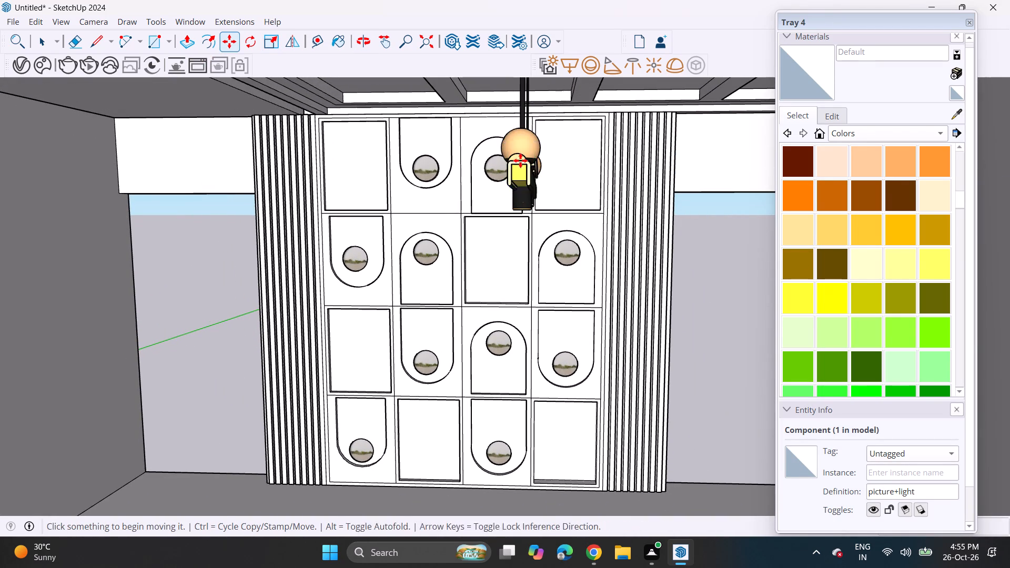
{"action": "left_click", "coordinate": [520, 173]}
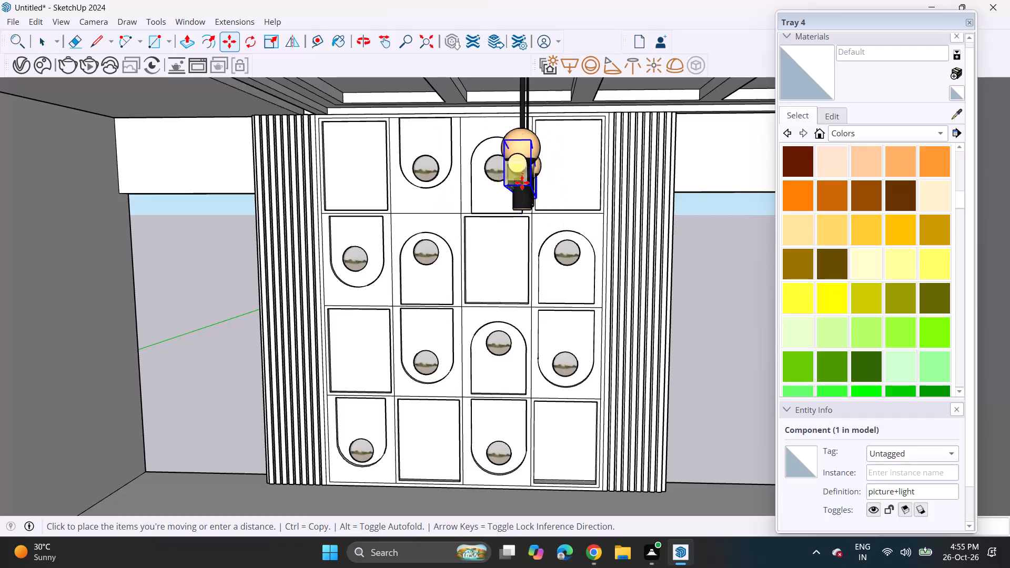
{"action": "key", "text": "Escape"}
Raise the pendant light slightly along the vertical axis so its arm sits just above the picture+light bar.
{"action": "middle_click_drag", "start_coordinate": [536, 183], "coordinate": [591, 151]}
{"action": "scroll", "coordinate": [539, 183], "scroll_direction": "up", "scroll_amount": 1}
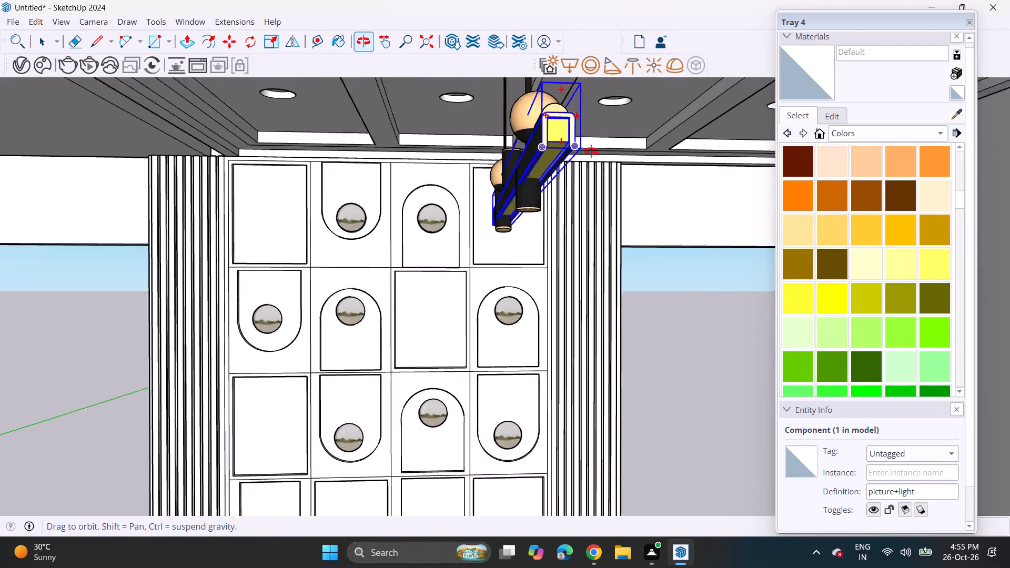
{"action": "middle_click_drag", "start_coordinate": [591, 151], "coordinate": [767, 177]}
{"action": "scroll", "coordinate": [536, 180], "scroll_direction": "up", "scroll_amount": 4}
{"action": "left_click", "coordinate": [513, 186]}
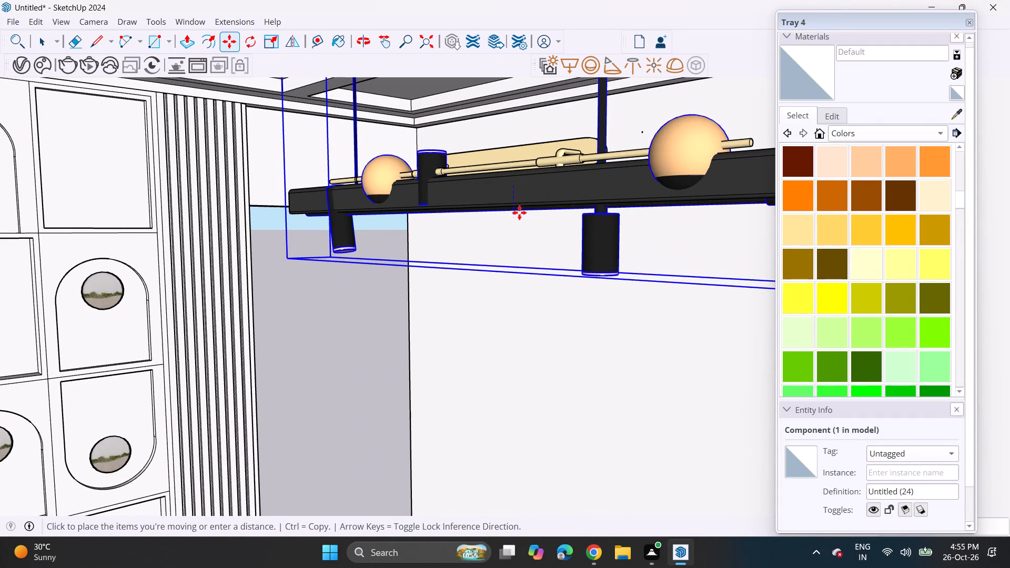
{"action": "left_click", "coordinate": [517, 150]}
{"action": "type", "text": "v"}
{"action": "key", "text": "space"}
{"action": "key", "text": "space"}
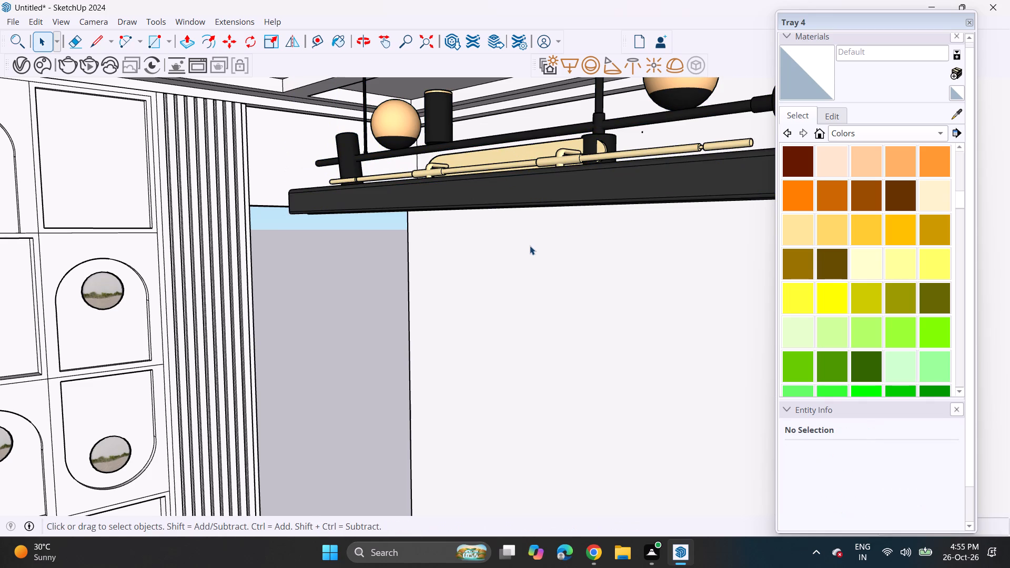
Move the picture+light model sideways until its bar lines up with the pendant light when seen end-on.
{"action": "left_click", "coordinate": [531, 246]}
{"action": "middle_click_drag", "start_coordinate": [548, 241], "coordinate": [425, 228]}
{"action": "scroll", "coordinate": [382, 236], "scroll_direction": "down", "scroll_amount": 6}
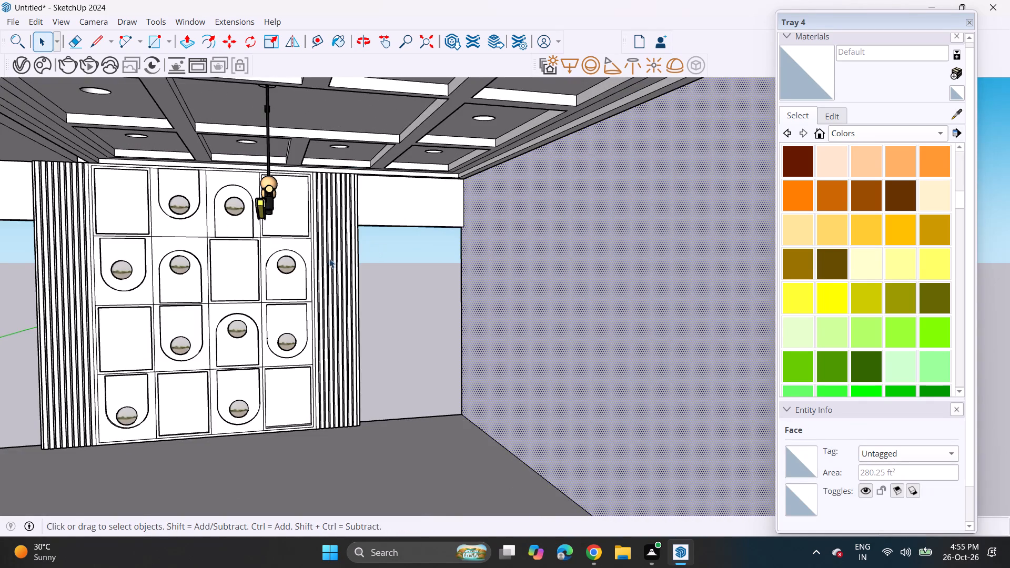
{"action": "scroll", "coordinate": [256, 188], "scroll_direction": "up", "scroll_amount": 3}
{"action": "scroll", "coordinate": [256, 188], "scroll_direction": "down", "scroll_amount": 1}
{"action": "scroll", "coordinate": [256, 188], "scroll_direction": "up", "scroll_amount": 5}
{"action": "middle_click_drag", "start_coordinate": [282, 209], "coordinate": [276, 167]}
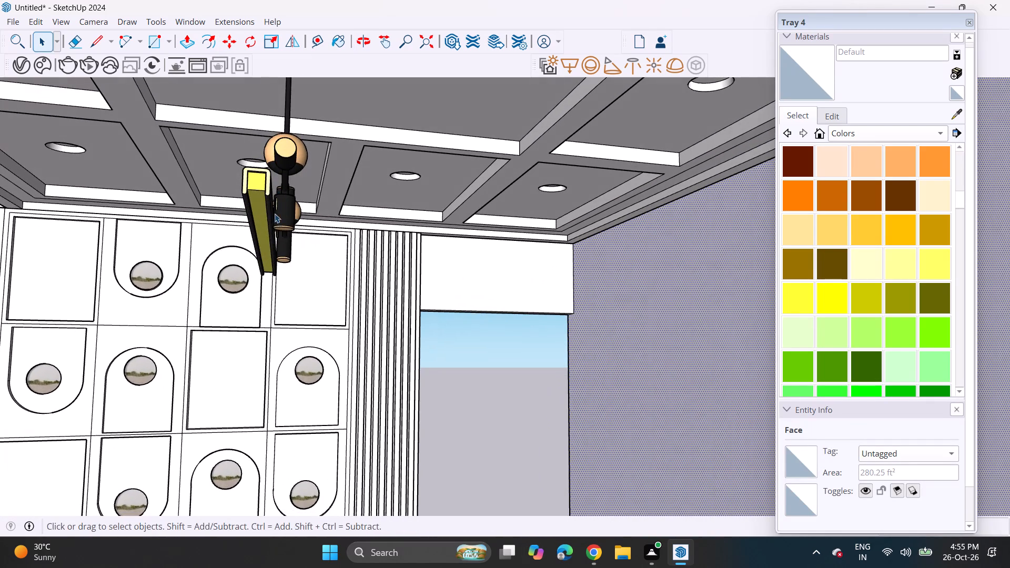
{"action": "left_click", "coordinate": [260, 229]}
{"action": "scroll", "coordinate": [264, 235], "scroll_direction": "up", "scroll_amount": 4}
{"action": "key", "text": "m"}
{"action": "left_click", "coordinate": [264, 241]}
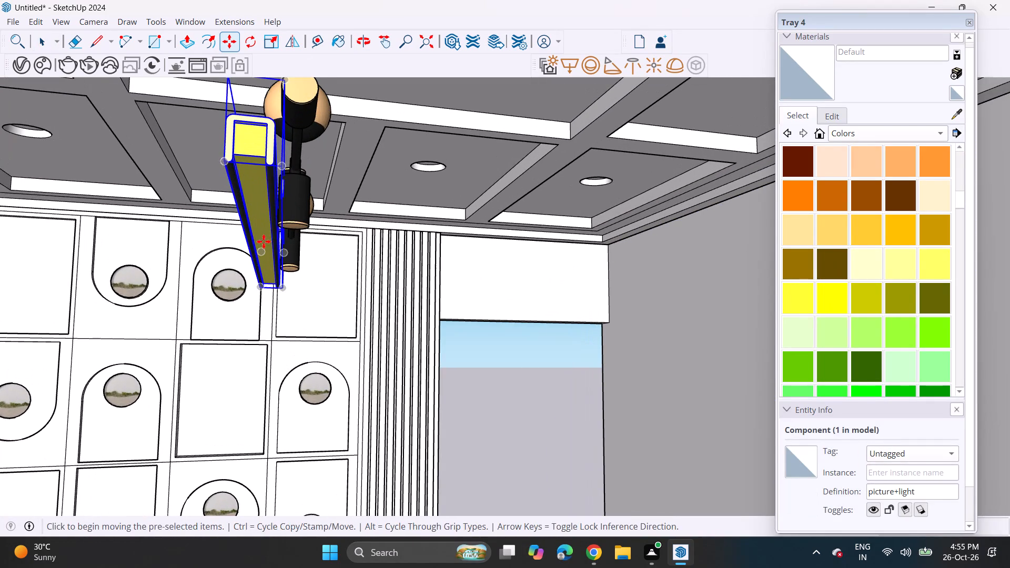
{"action": "left_click", "coordinate": [291, 243]}
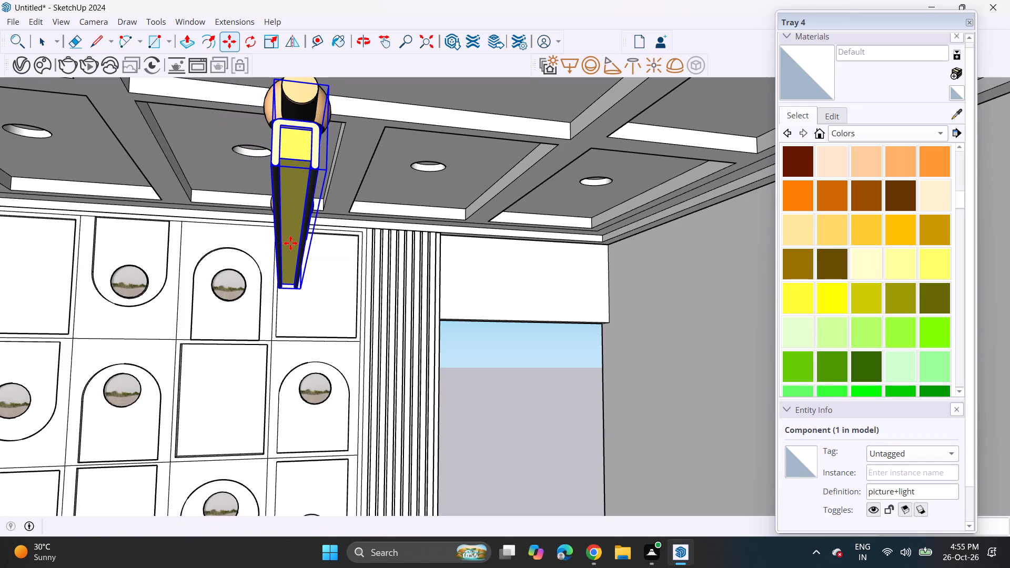
Copy the pendant light and picture+light model together along the red axis, placing the copy a short distance to the right.
{"action": "scroll", "coordinate": [299, 226], "scroll_direction": "down", "scroll_amount": 1}
{"action": "scroll", "coordinate": [299, 226], "scroll_direction": "up", "scroll_amount": 1}
{"action": "scroll", "coordinate": [299, 226], "scroll_direction": "down", "scroll_amount": 4}
{"action": "scroll", "coordinate": [309, 194], "scroll_direction": "up", "scroll_amount": 1}
{"action": "scroll", "coordinate": [309, 194], "scroll_direction": "down", "scroll_amount": 1}
{"action": "scroll", "coordinate": [309, 194], "scroll_direction": "up", "scroll_amount": 1}
{"action": "key", "text": "space"}
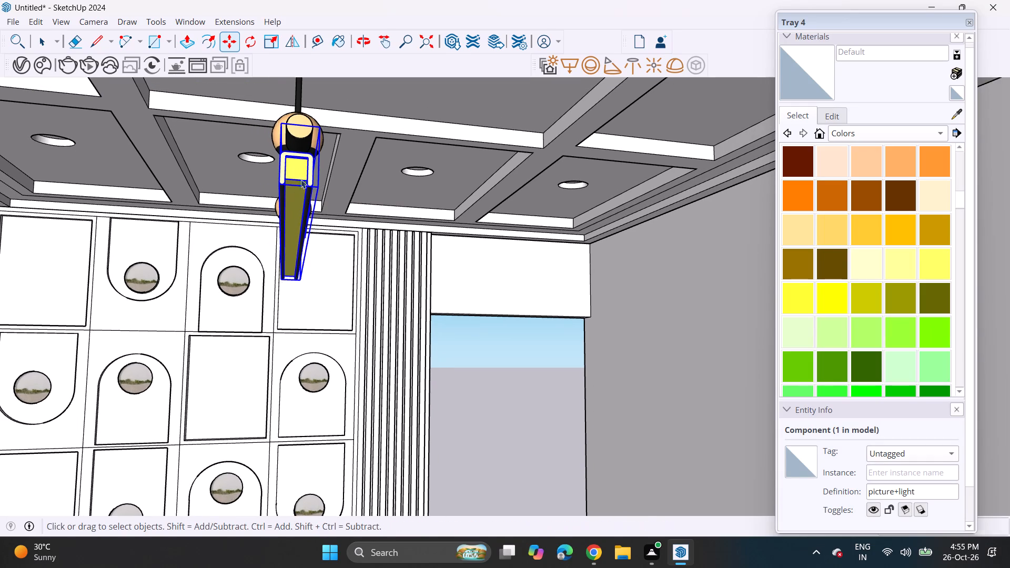
{"action": "left_click", "coordinate": [299, 114], "text": "ctrl"}
{"action": "scroll", "coordinate": [298, 148], "scroll_direction": "down", "scroll_amount": 5}
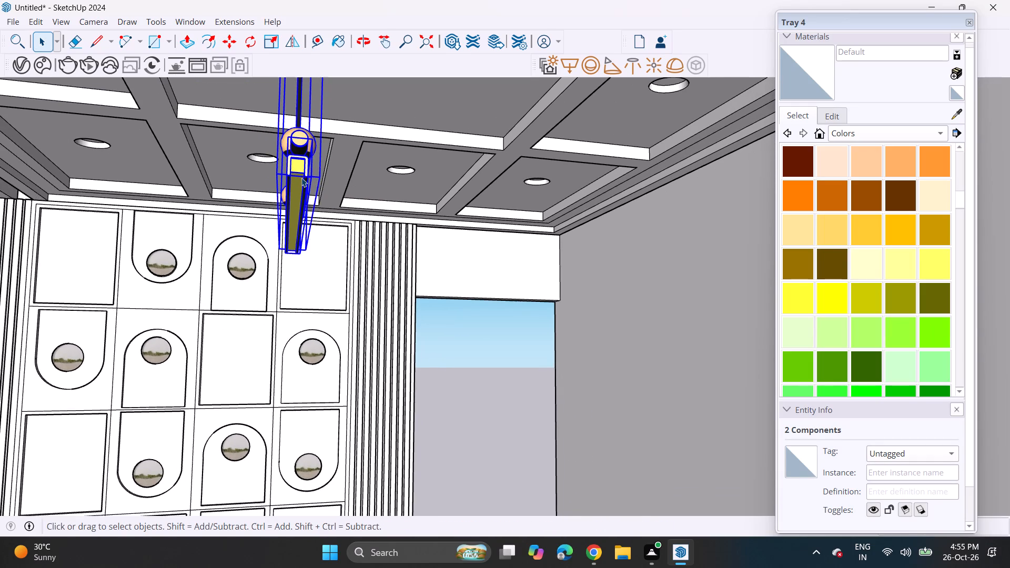
{"action": "key", "text": "m"}
{"action": "left_click", "coordinate": [300, 180]}
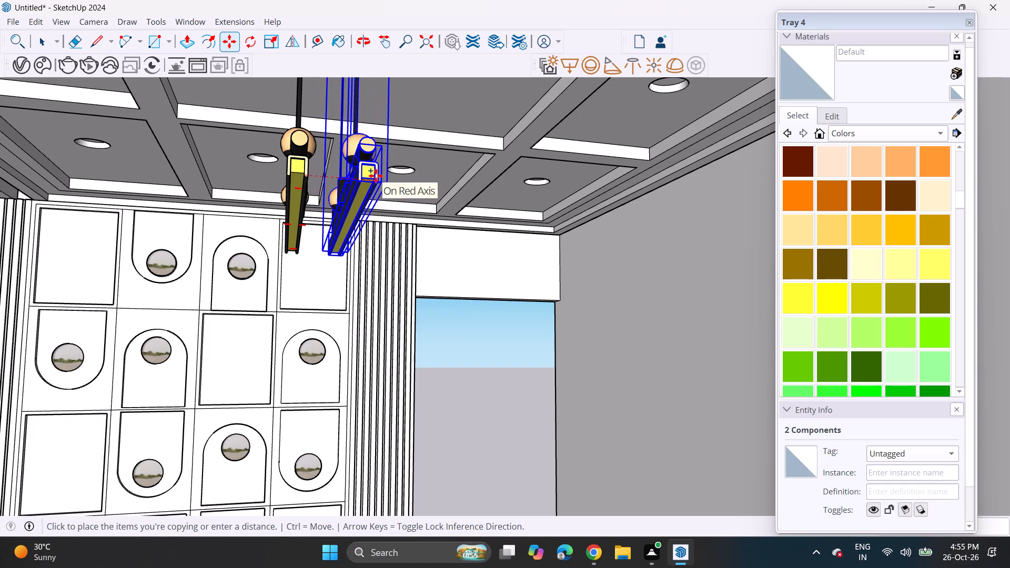
{"action": "left_click", "coordinate": [376, 176]}
{"action": "key", "text": "space"}
{"action": "left_click", "coordinate": [456, 294]}
Examine the paired hanging lights beneath the coffered ceiling from inside and in front of the dining room.
{"action": "scroll", "coordinate": [461, 302], "scroll_direction": "down", "scroll_amount": 4}
{"action": "scroll", "coordinate": [441, 355], "scroll_direction": "up", "scroll_amount": 1}
{"action": "scroll", "coordinate": [441, 358], "scroll_direction": "down", "scroll_amount": 4}
{"action": "middle_click_drag", "start_coordinate": [456, 355], "coordinate": [440, 356]}
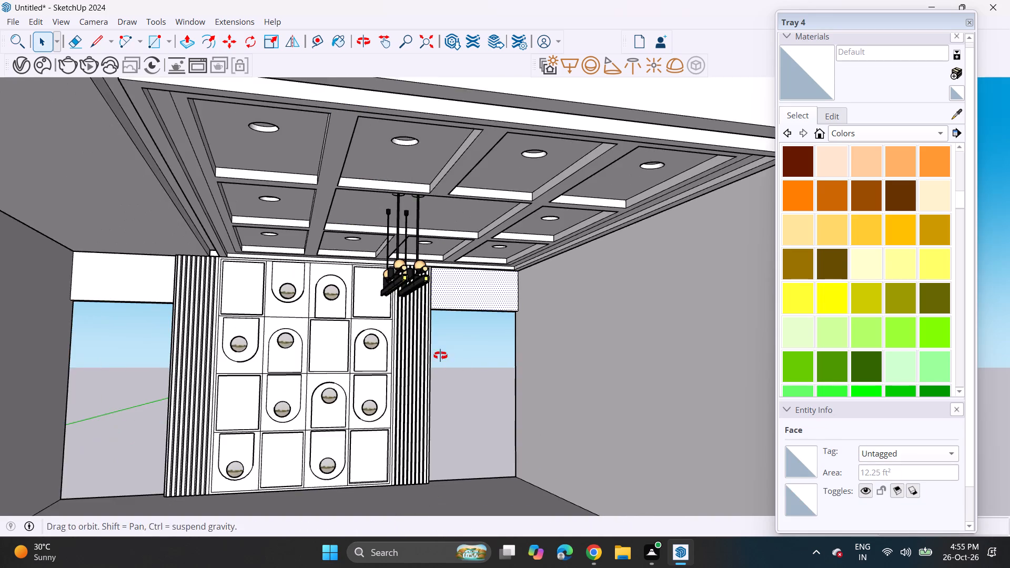
{"action": "middle_click_drag", "start_coordinate": [440, 356], "coordinate": [403, 370]}
{"action": "scroll", "coordinate": [400, 370], "scroll_direction": "up", "scroll_amount": 1}
{"action": "scroll", "coordinate": [396, 364], "scroll_direction": "down", "scroll_amount": 5}
{"action": "middle_click_drag", "start_coordinate": [416, 390], "coordinate": [429, 339], "text": "shift"}
{"action": "middle_click_drag", "start_coordinate": [430, 338], "coordinate": [433, 357]}
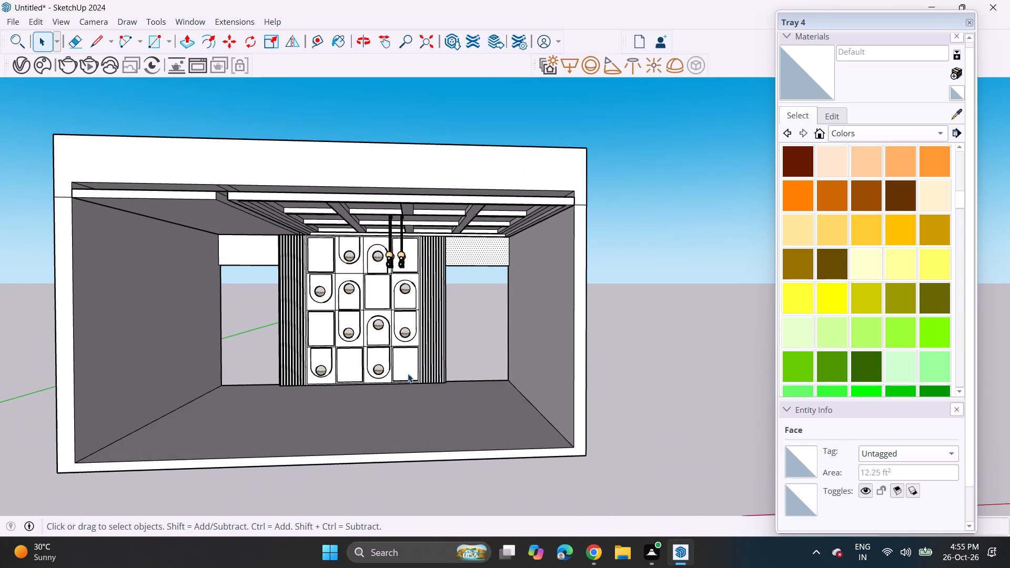
{"action": "scroll", "coordinate": [335, 347], "scroll_direction": "up", "scroll_amount": 3}
{"action": "scroll", "coordinate": [330, 346], "scroll_direction": "down", "scroll_amount": 1}
{"action": "scroll", "coordinate": [330, 346], "scroll_direction": "up", "scroll_amount": 1}
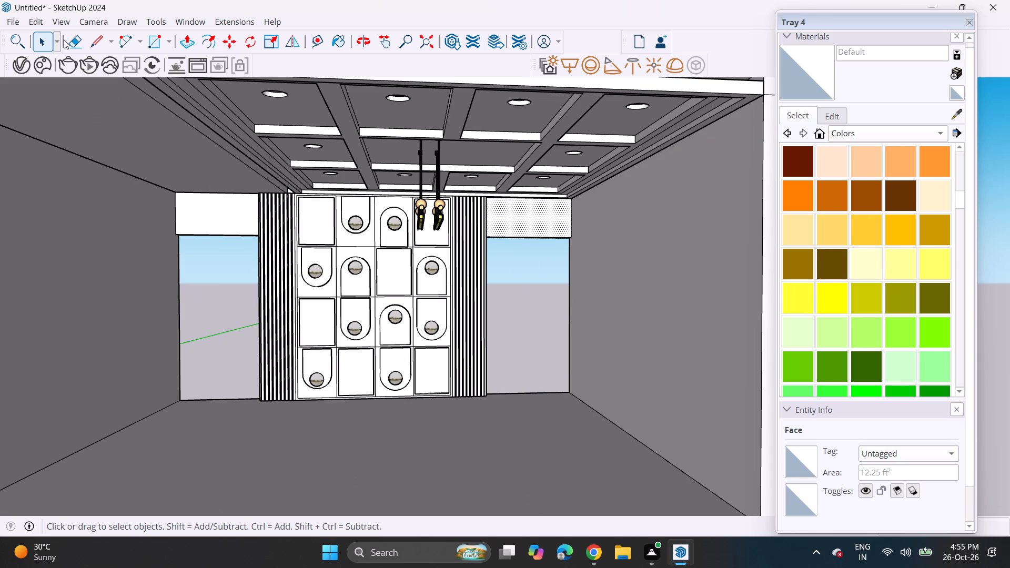
Import the dining+table+4 model from the Downloads folder and place it on the dining room floor before the panelled wall.
{"action": "left_click", "coordinate": [9, 20]}
{"action": "left_click", "coordinate": [67, 202]}
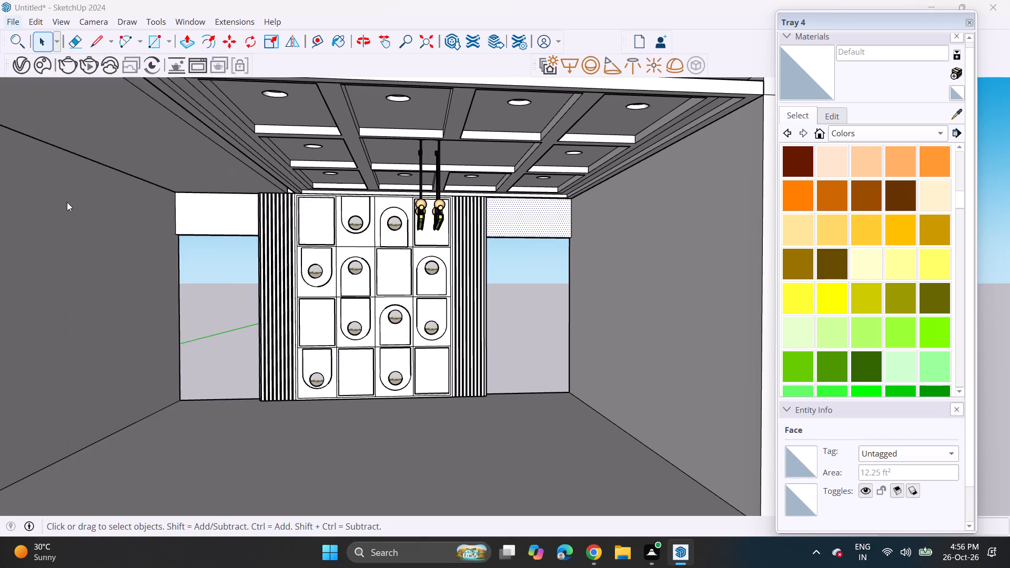
{"action": "scroll", "coordinate": [294, 208], "scroll_direction": "down", "scroll_amount": 4}
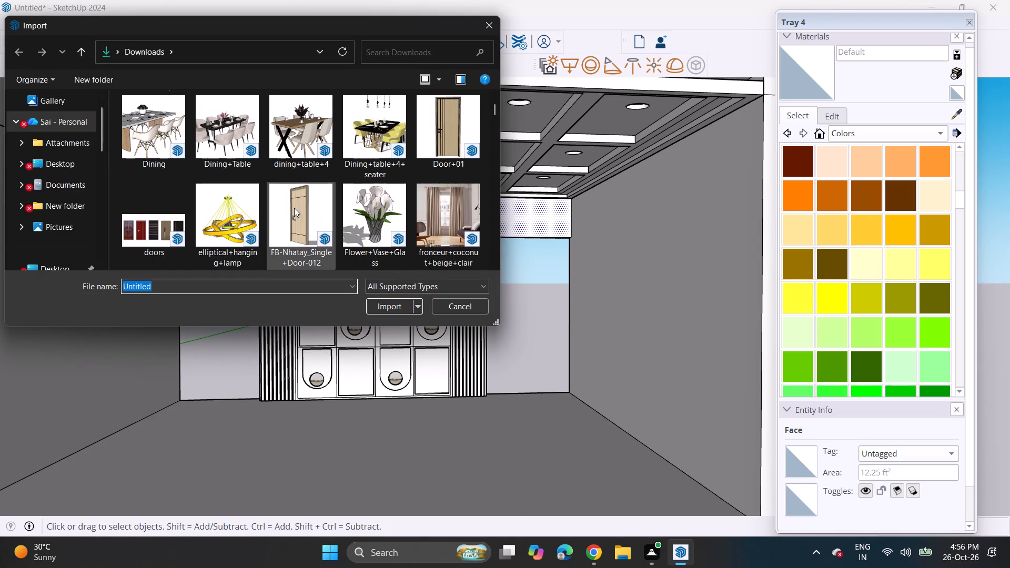
{"action": "left_click", "coordinate": [306, 133]}
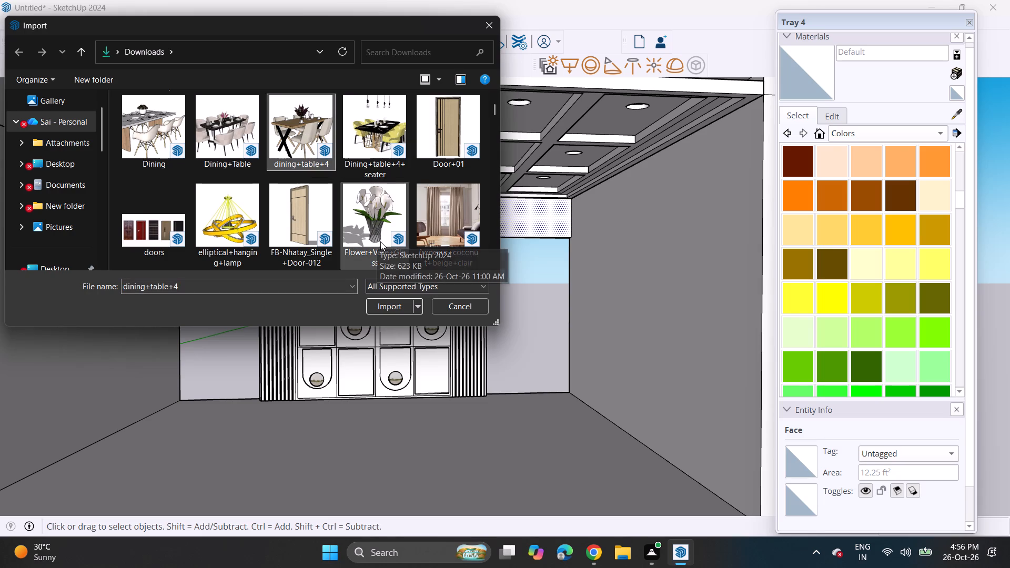
{"action": "left_click", "coordinate": [391, 305]}
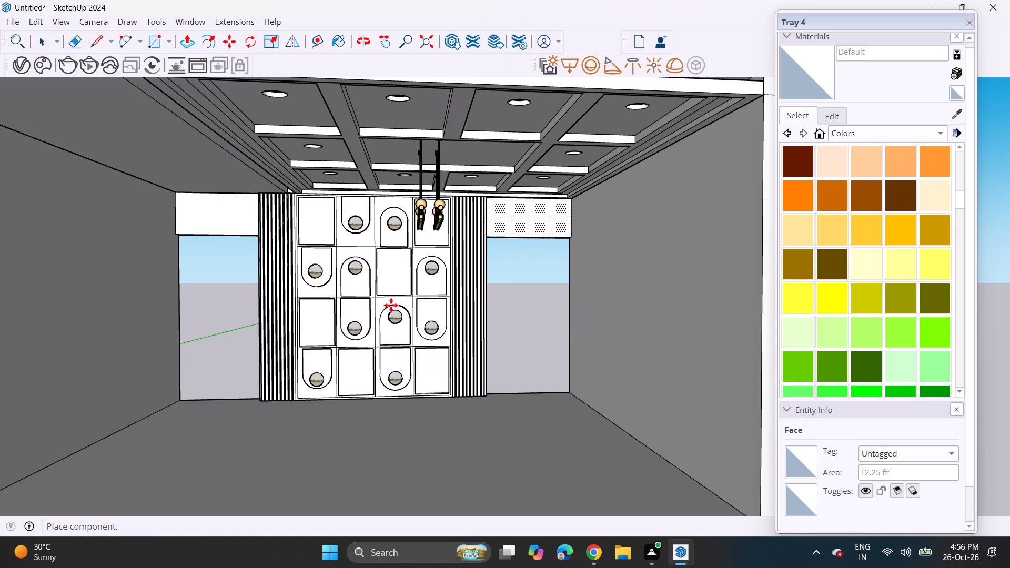
{"action": "scroll", "coordinate": [365, 402], "scroll_direction": "down", "scroll_amount": 4}
{"action": "scroll", "coordinate": [365, 402], "scroll_direction": "up", "scroll_amount": 1}
{"action": "scroll", "coordinate": [365, 402], "scroll_direction": "down", "scroll_amount": 2}
{"action": "scroll", "coordinate": [365, 402], "scroll_direction": "up", "scroll_amount": 1}
{"action": "scroll", "coordinate": [365, 402], "scroll_direction": "down", "scroll_amount": 4}
{"action": "left_click", "coordinate": [357, 423]}
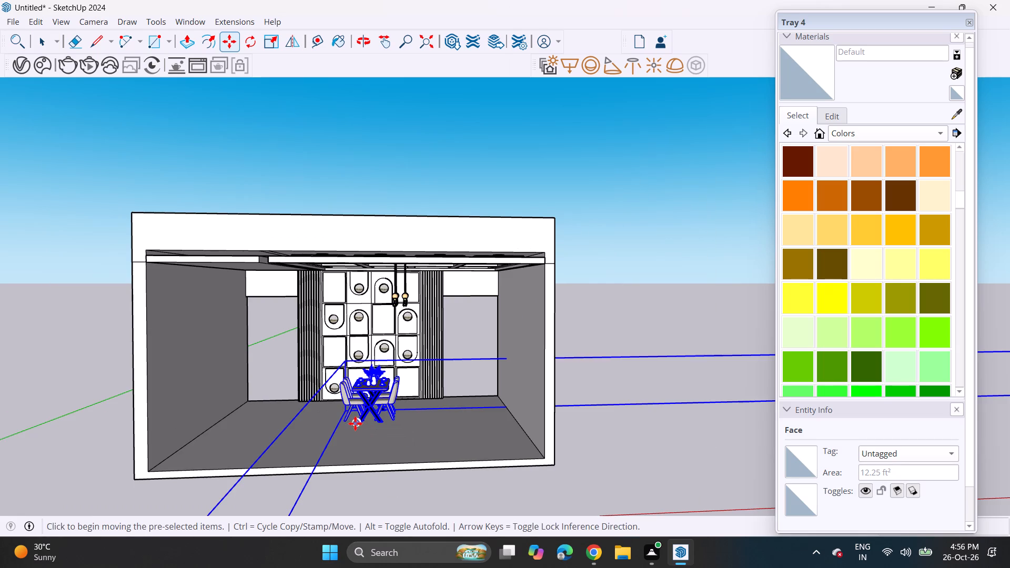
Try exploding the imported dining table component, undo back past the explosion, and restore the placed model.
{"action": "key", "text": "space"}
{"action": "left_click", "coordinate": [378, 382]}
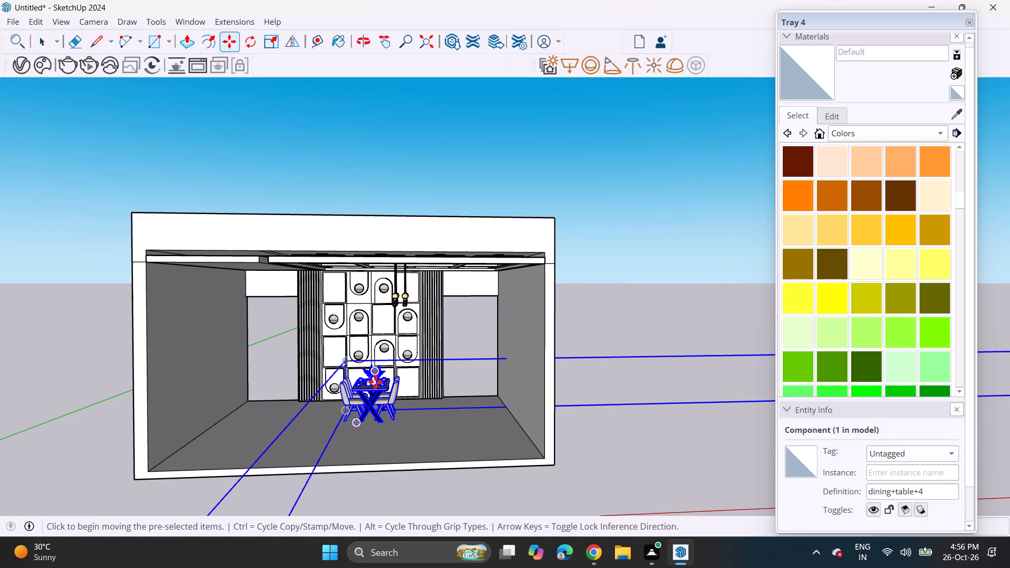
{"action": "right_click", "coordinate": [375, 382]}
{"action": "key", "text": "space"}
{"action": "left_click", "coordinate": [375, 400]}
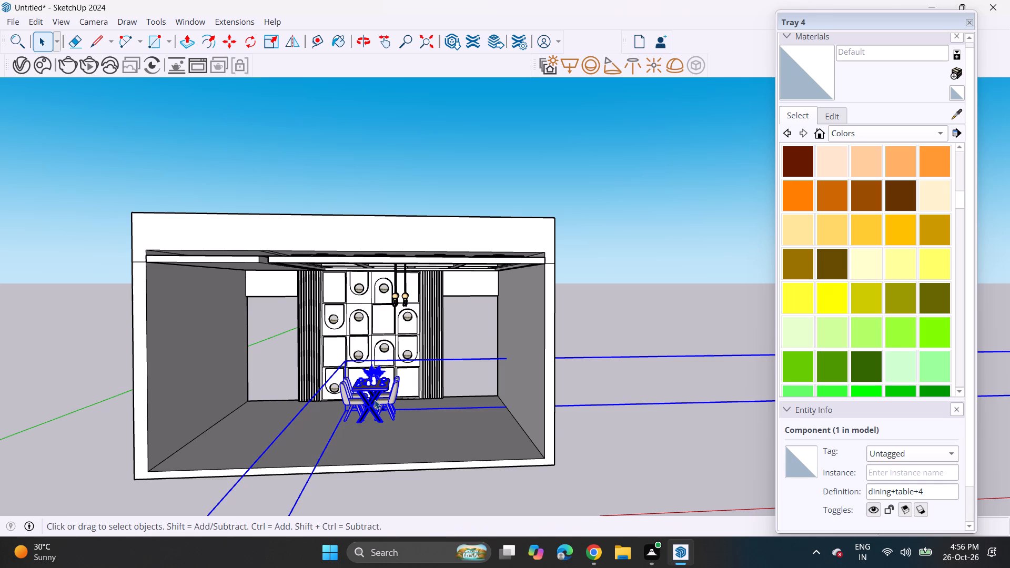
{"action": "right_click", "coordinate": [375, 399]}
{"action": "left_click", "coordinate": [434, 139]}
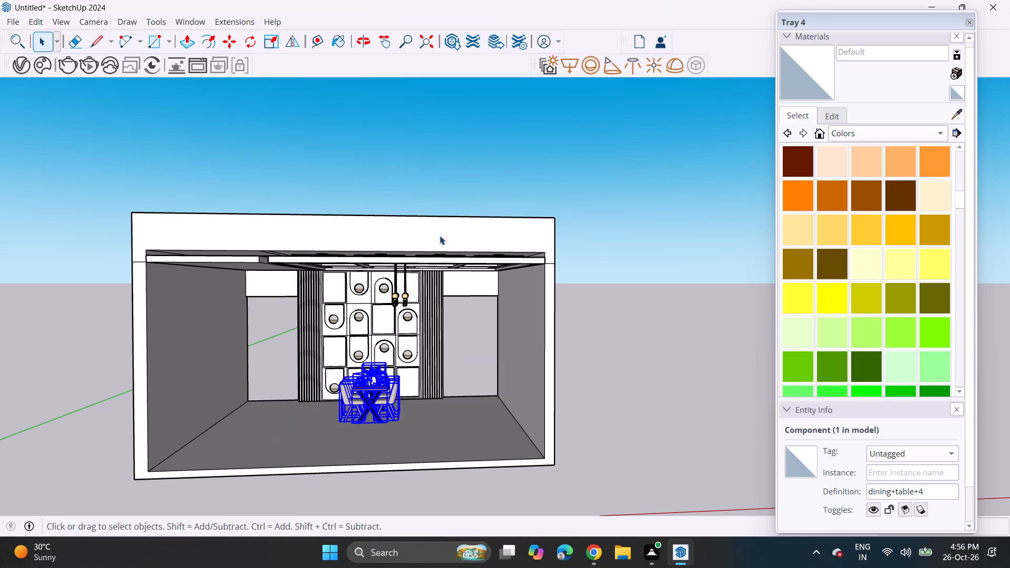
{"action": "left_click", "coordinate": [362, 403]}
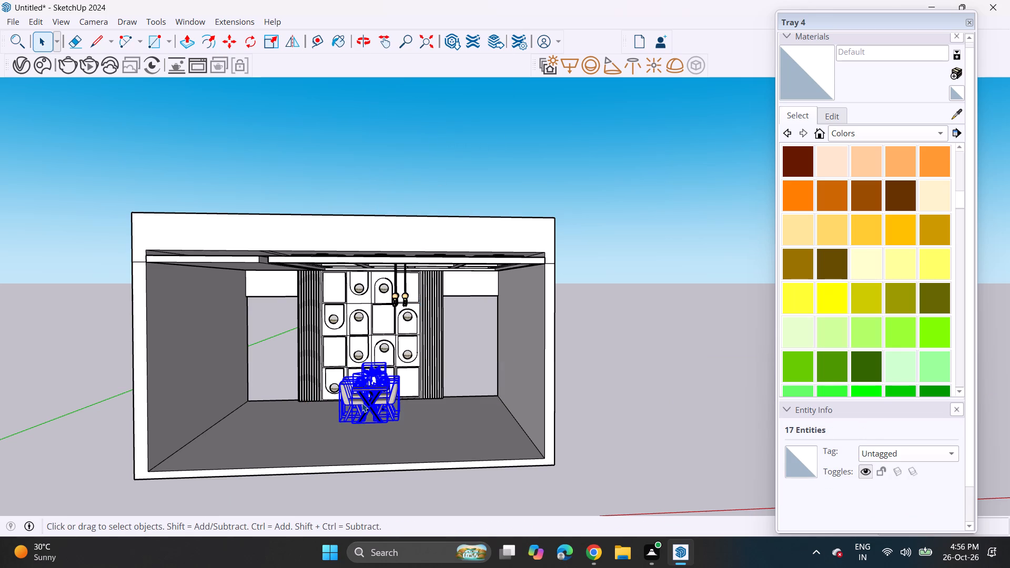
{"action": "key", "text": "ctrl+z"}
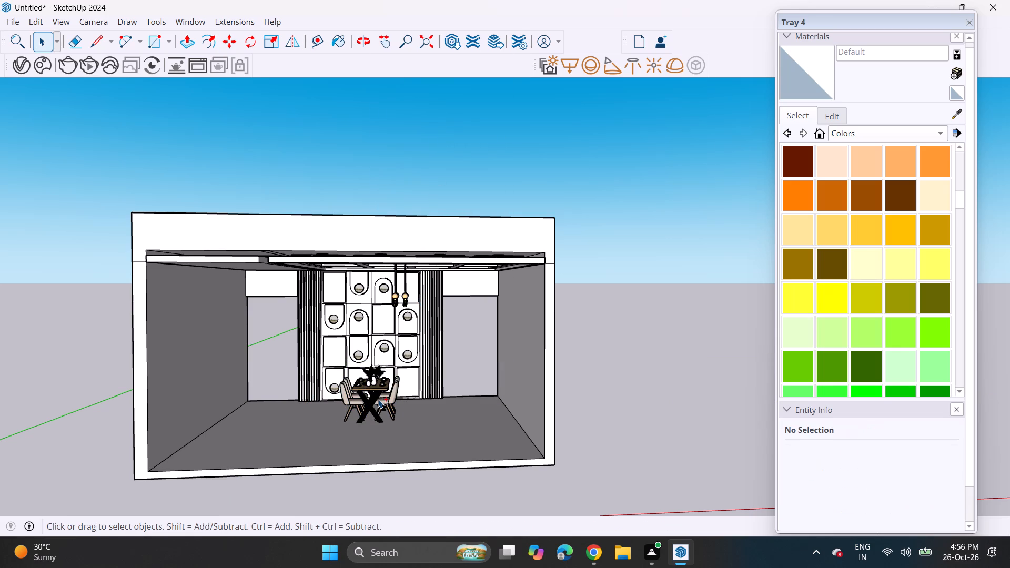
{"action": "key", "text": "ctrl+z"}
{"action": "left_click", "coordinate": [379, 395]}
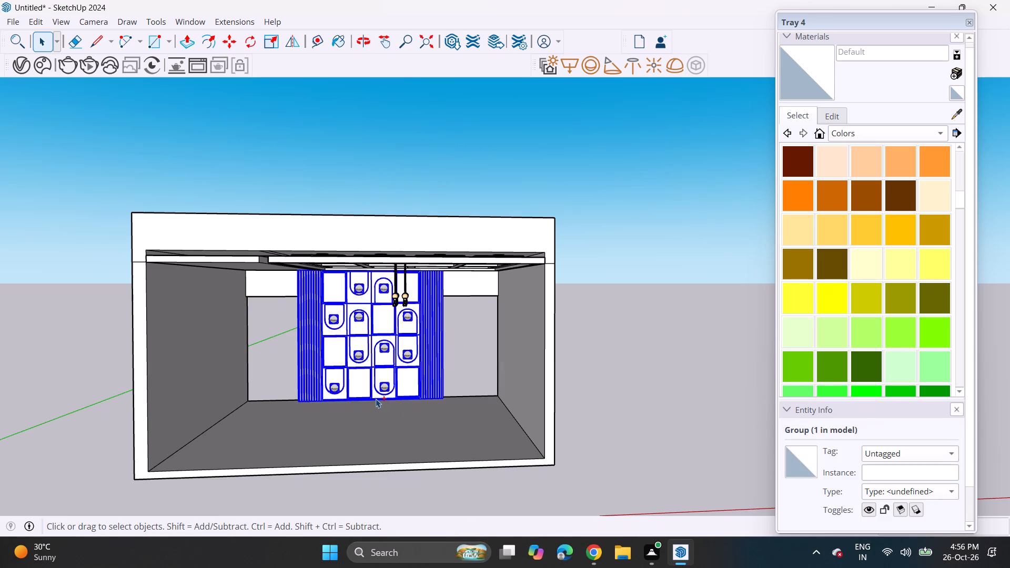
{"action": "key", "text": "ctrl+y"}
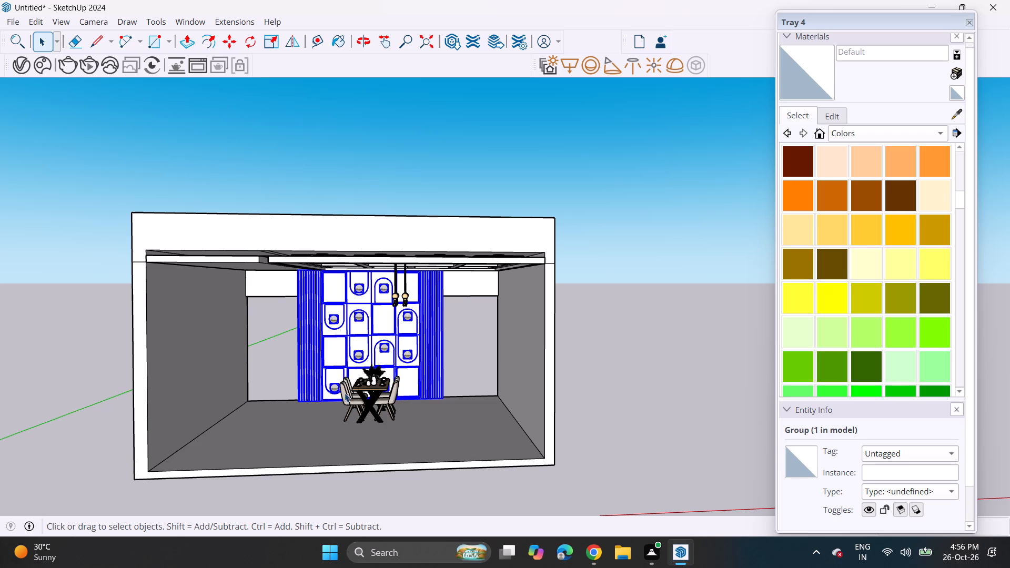
Scale the dining table component up uniformly from its bounding box corner nearest the table.
{"action": "left_click", "coordinate": [370, 389]}
{"action": "scroll", "coordinate": [379, 391], "scroll_direction": "up", "scroll_amount": 3}
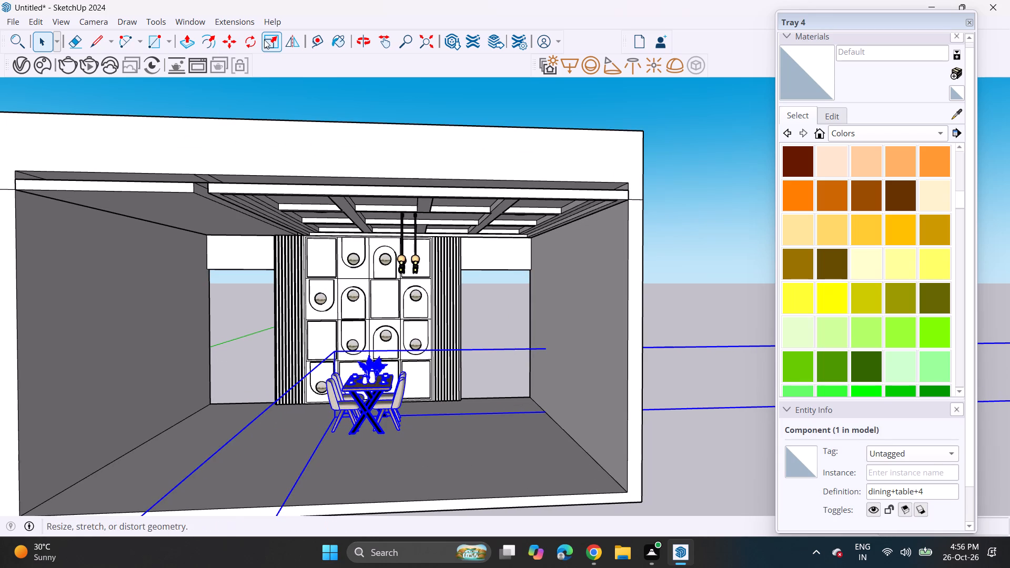
{"action": "left_click", "coordinate": [265, 40]}
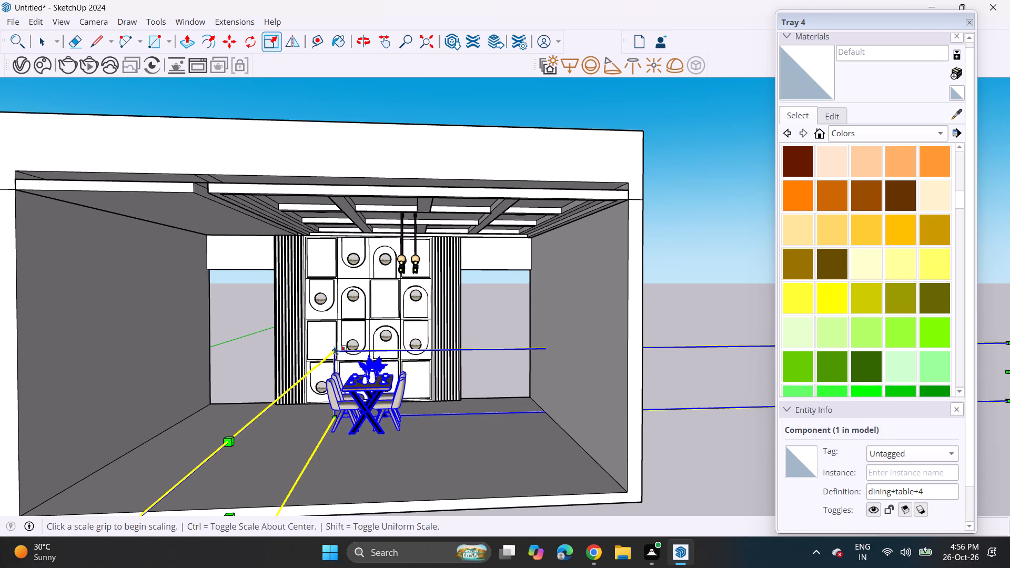
{"action": "left_click", "coordinate": [336, 348]}
{"action": "left_click", "coordinate": [277, 304]}
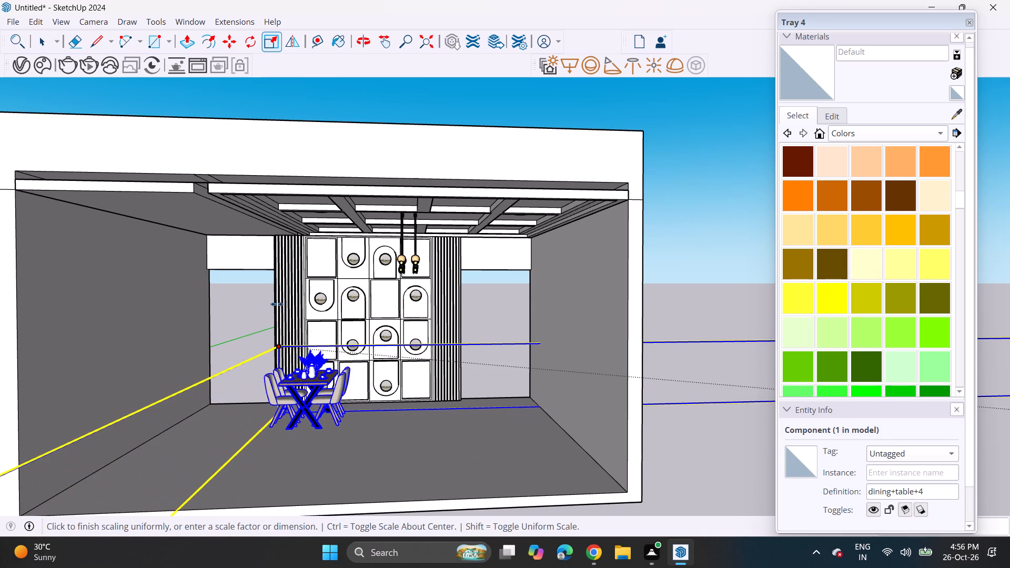
Enlarge the dining table component further with two uniform scalings from the far corner of its bounding box.
{"action": "scroll", "coordinate": [300, 339], "scroll_direction": "down", "scroll_amount": 9}
{"action": "scroll", "coordinate": [302, 348], "scroll_direction": "up", "scroll_amount": 1}
{"action": "scroll", "coordinate": [302, 348], "scroll_direction": "down", "scroll_amount": 3}
{"action": "scroll", "coordinate": [302, 352], "scroll_direction": "up", "scroll_amount": 1}
{"action": "scroll", "coordinate": [302, 352], "scroll_direction": "down", "scroll_amount": 2}
{"action": "scroll", "coordinate": [556, 368], "scroll_direction": "down", "scroll_amount": 5}
{"action": "scroll", "coordinate": [626, 356], "scroll_direction": "down", "scroll_amount": 4}
{"action": "left_click", "coordinate": [695, 363]}
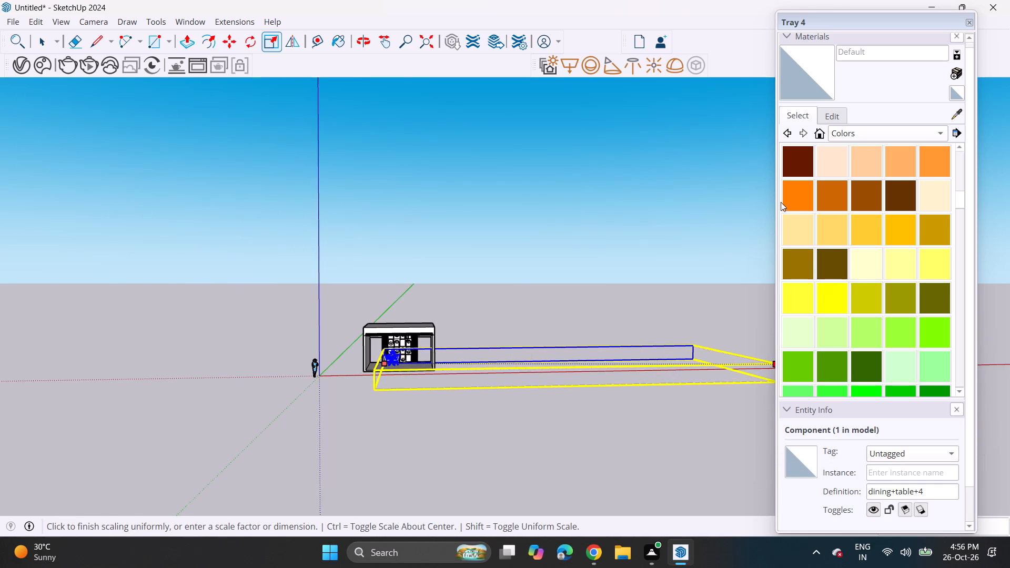
{"action": "middle_click_drag", "start_coordinate": [754, 207], "coordinate": [603, 228]}
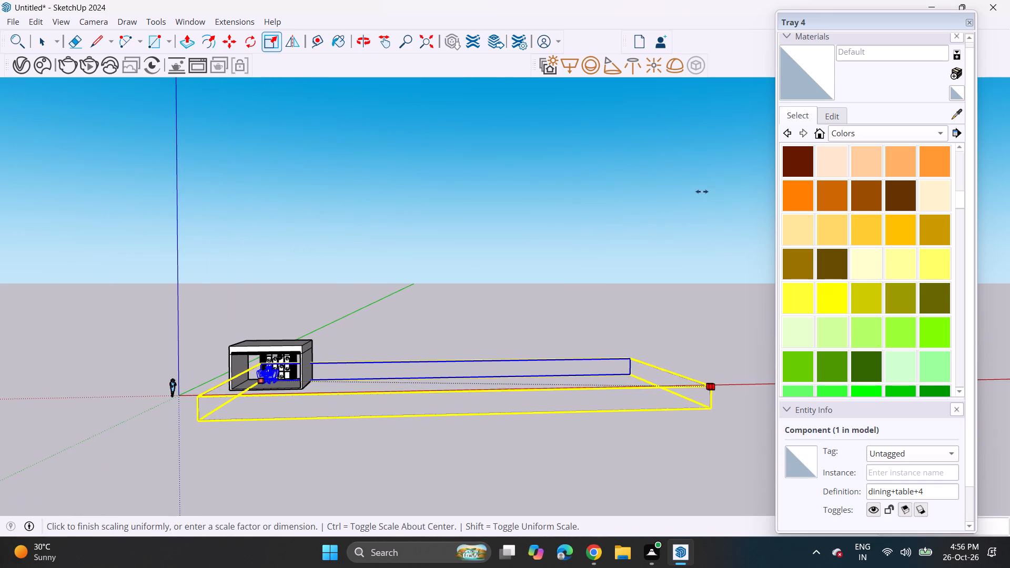
{"action": "left_click", "coordinate": [702, 191]}
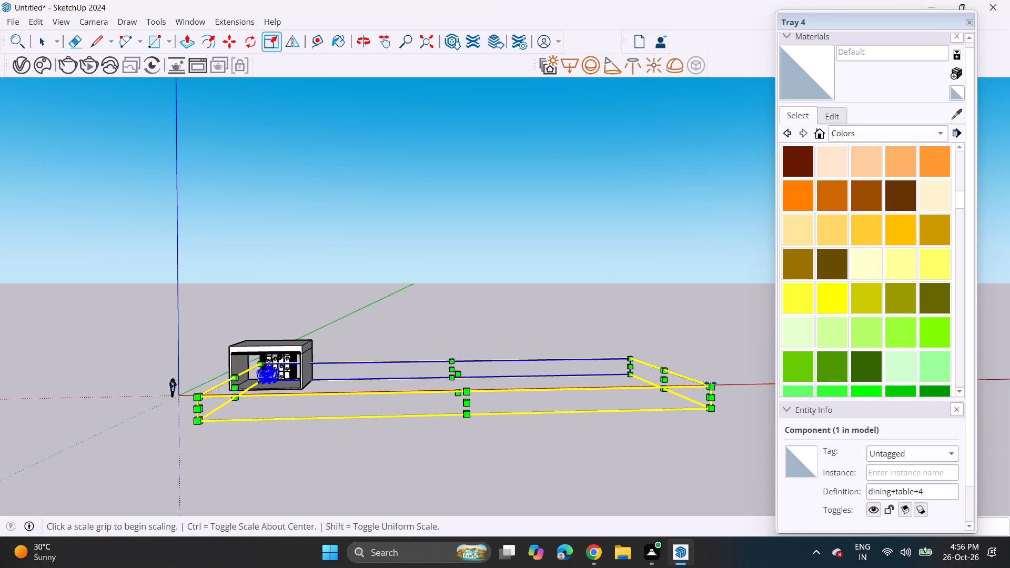
{"action": "left_click", "coordinate": [710, 383]}
{"action": "middle_click_drag", "start_coordinate": [712, 317], "coordinate": [568, 291], "text": "shift"}
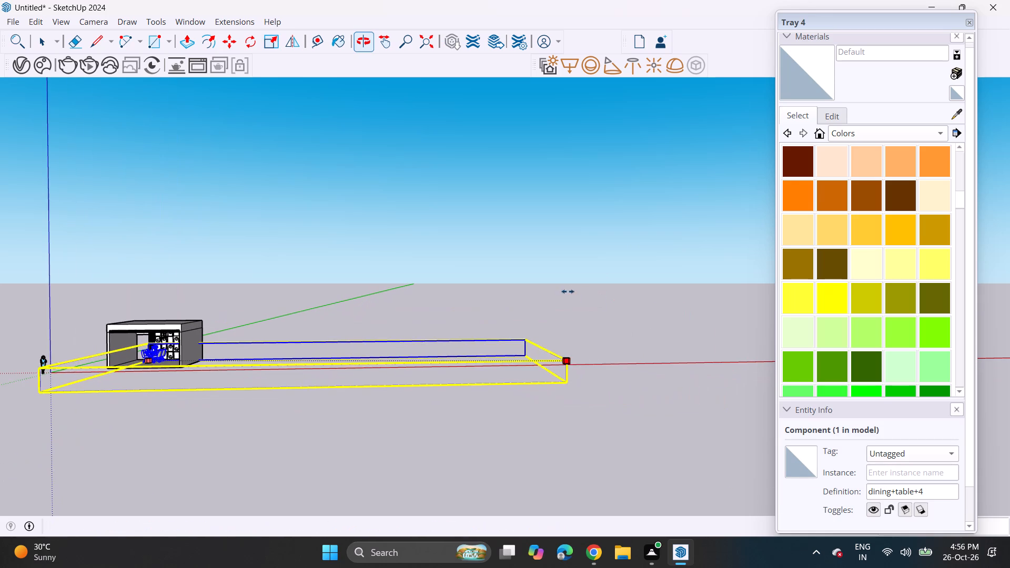
{"action": "left_click", "coordinate": [718, 309]}
{"action": "key", "text": "space"}
{"action": "left_click", "coordinate": [340, 308]}
Move the enlarged dining table set along the red axis so it stands in front of the middle of the panelled wall.
{"action": "scroll", "coordinate": [125, 350], "scroll_direction": "up", "scroll_amount": 2}
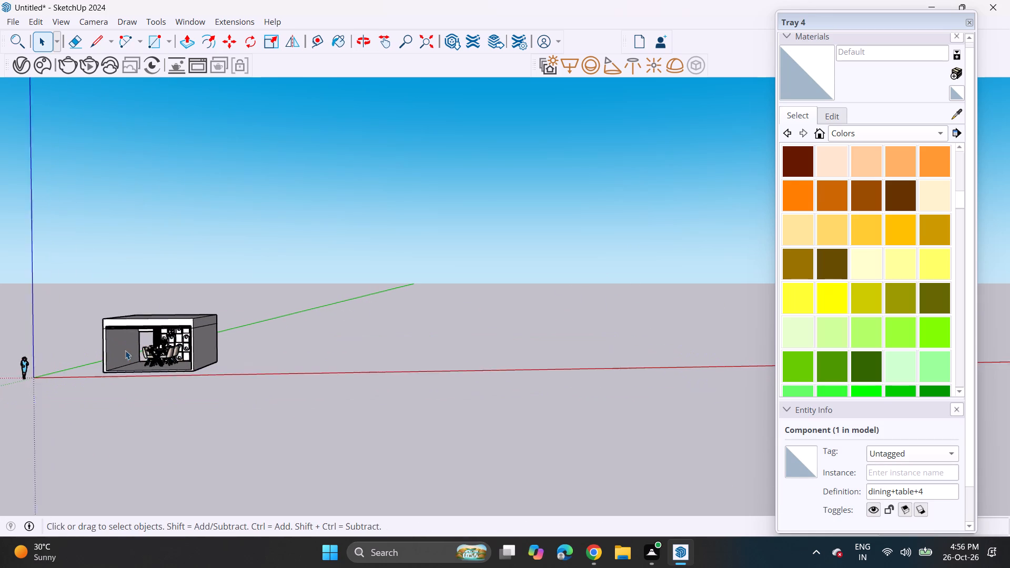
{"action": "scroll", "coordinate": [125, 350], "scroll_direction": "up", "scroll_amount": 17}
{"action": "middle_click_drag", "start_coordinate": [189, 352], "coordinate": [353, 378], "text": "shift"}
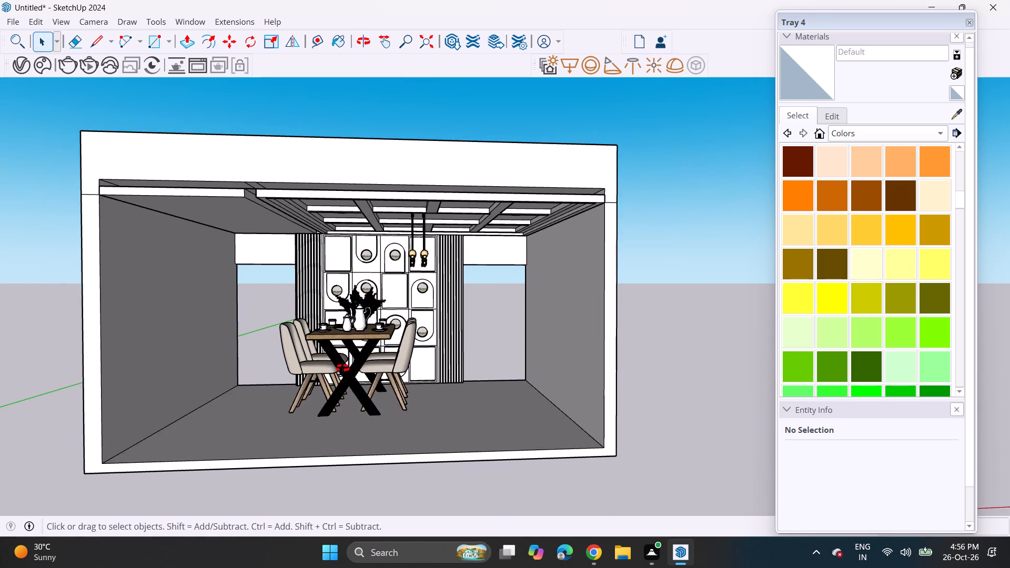
{"action": "middle_click", "coordinate": [342, 368]}
{"action": "scroll", "coordinate": [352, 350], "scroll_direction": "up", "scroll_amount": 3}
{"action": "left_click", "coordinate": [348, 350]}
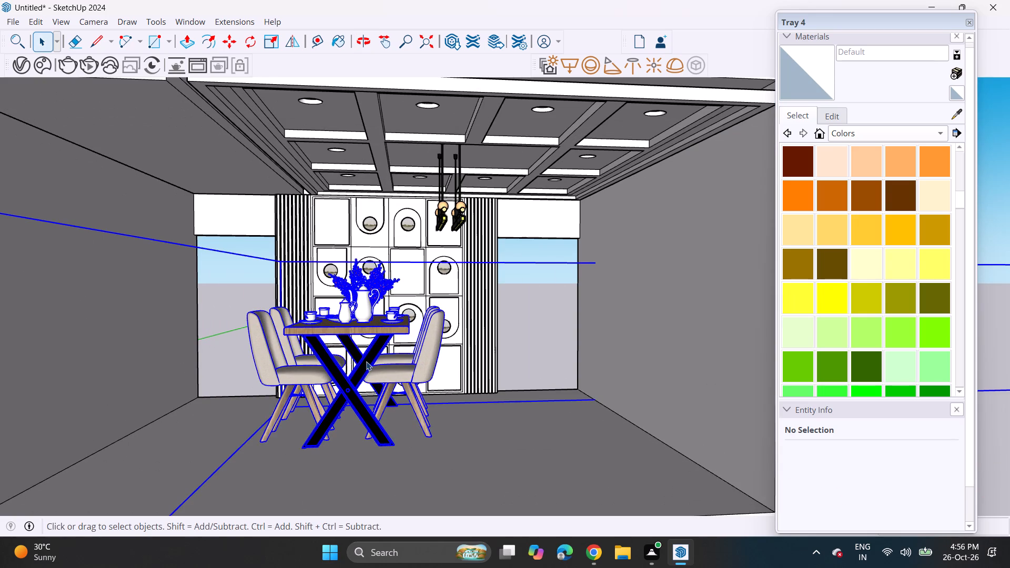
{"action": "key", "text": "m"}
{"action": "left_click", "coordinate": [316, 351]}
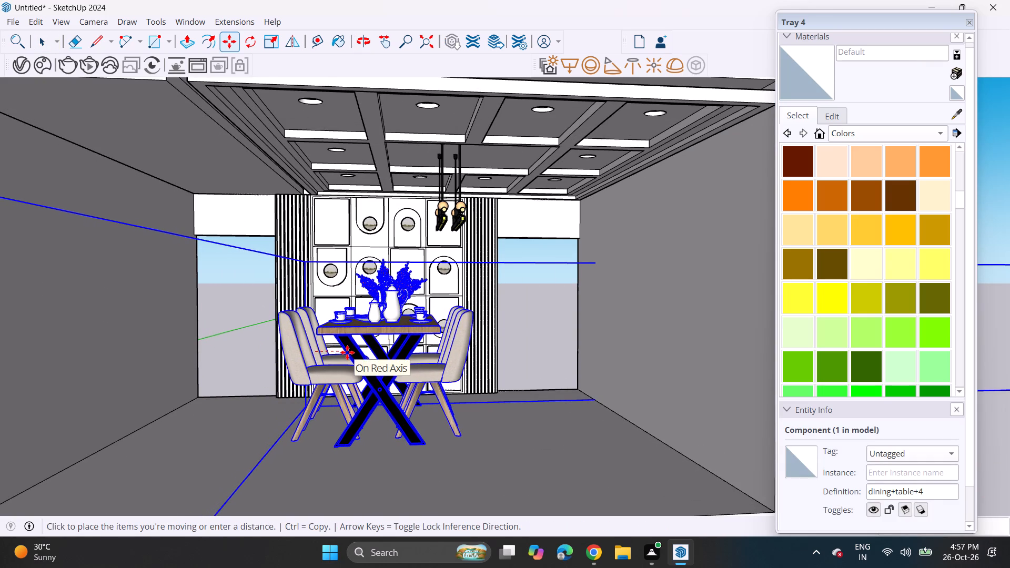
{"action": "left_click", "coordinate": [347, 352]}
Reduce the dining table component's height slightly by scaling it down vertically from the top of its bounding box.
{"action": "left_click", "coordinate": [275, 36]}
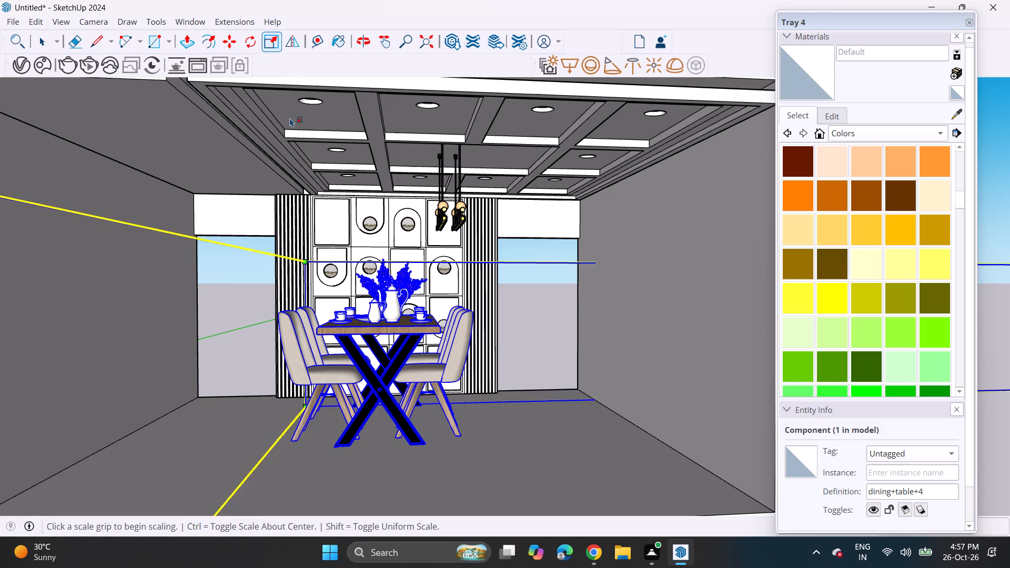
{"action": "scroll", "coordinate": [320, 202], "scroll_direction": "down", "scroll_amount": 11}
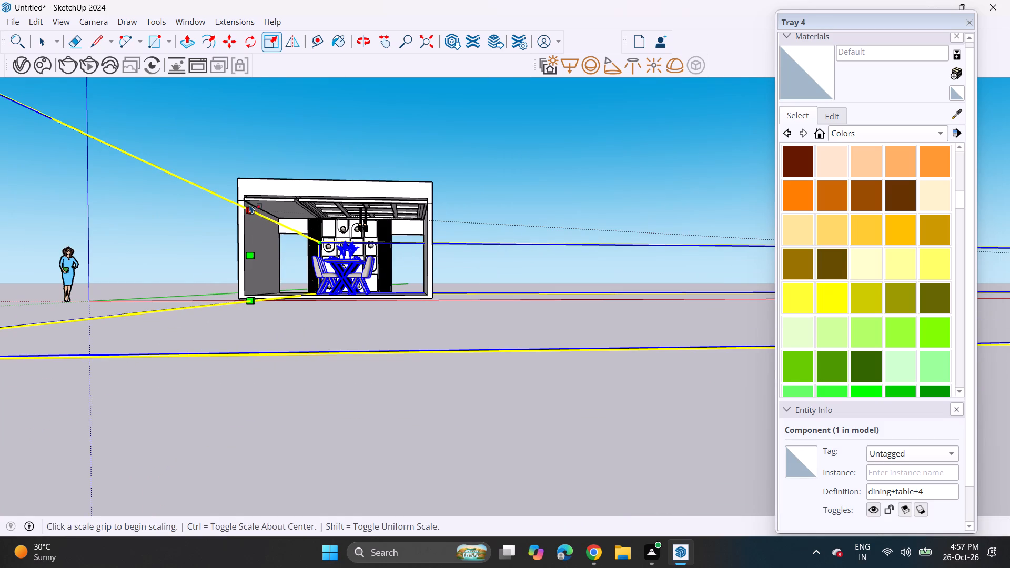
{"action": "scroll", "coordinate": [255, 220], "scroll_direction": "down", "scroll_amount": 1}
{"action": "scroll", "coordinate": [255, 225], "scroll_direction": "up", "scroll_amount": 1}
{"action": "scroll", "coordinate": [255, 228], "scroll_direction": "down", "scroll_amount": 3}
{"action": "scroll", "coordinate": [257, 237], "scroll_direction": "up", "scroll_amount": 1}
{"action": "scroll", "coordinate": [257, 238], "scroll_direction": "down", "scroll_amount": 1}
{"action": "middle_click_drag", "start_coordinate": [737, 228], "coordinate": [735, 228], "text": "shift"}
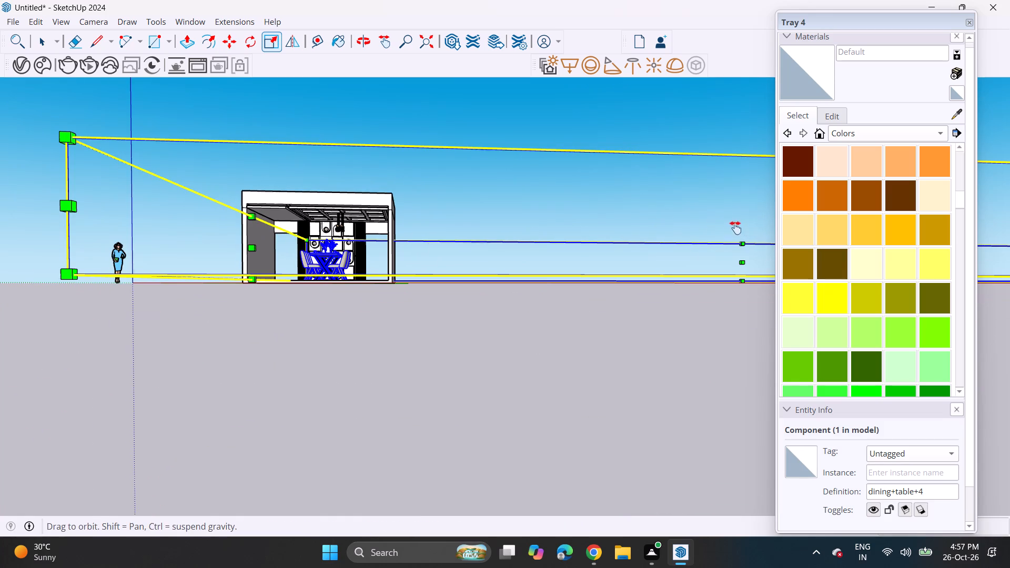
{"action": "middle_click_drag", "start_coordinate": [735, 228], "coordinate": [538, 261], "text": "shift"}
{"action": "left_click", "coordinate": [619, 267]}
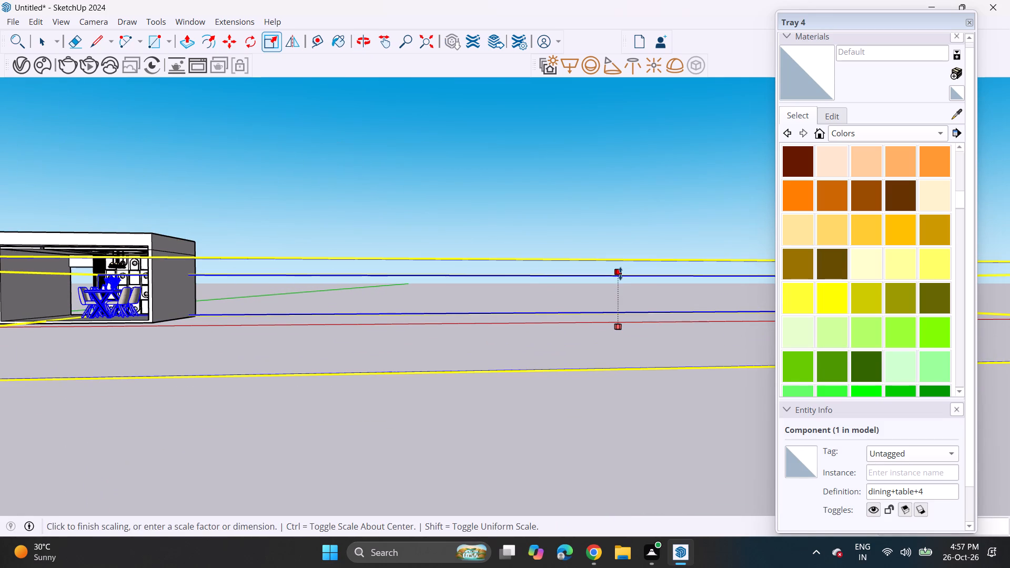
{"action": "left_click", "coordinate": [621, 275]}
{"action": "scroll", "coordinate": [569, 287], "scroll_direction": "down", "scroll_amount": 1}
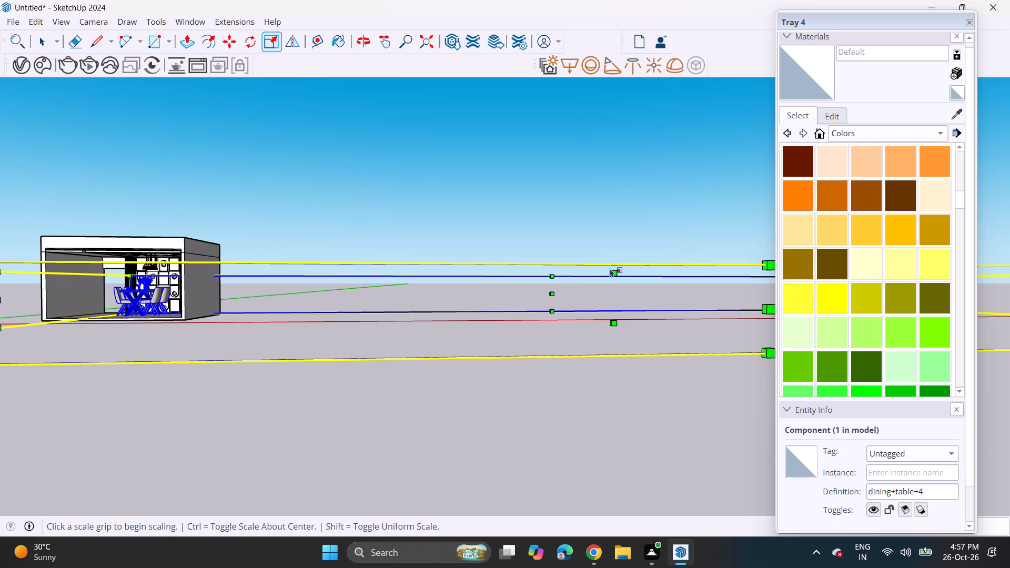
{"action": "left_click", "coordinate": [610, 268]}
{"action": "left_click", "coordinate": [615, 270]}
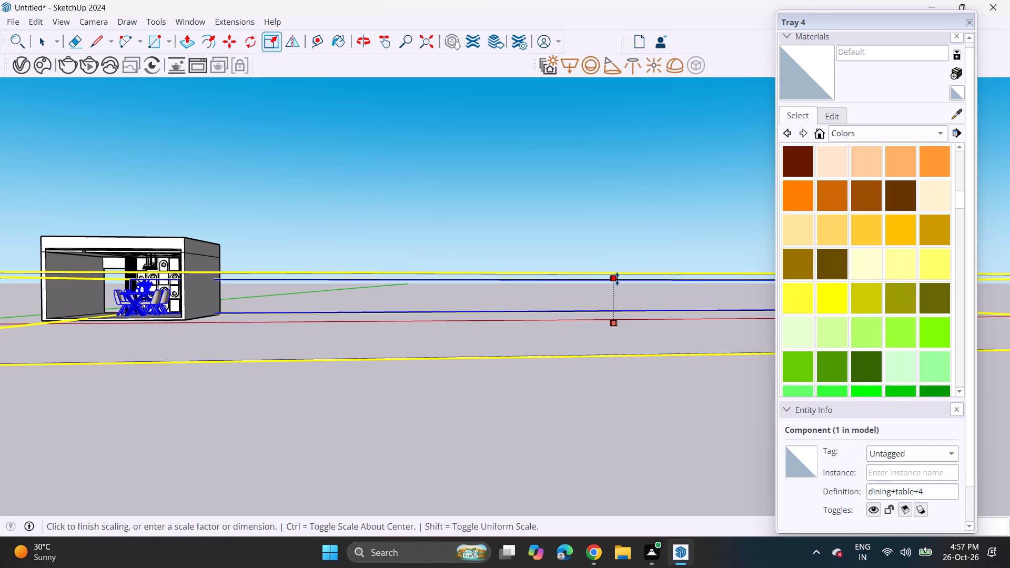
{"action": "left_click", "coordinate": [617, 279]}
Narrow the dining table component slightly by scaling it along the red axis from the far side of its bounding box.
{"action": "scroll", "coordinate": [568, 279], "scroll_direction": "down", "scroll_amount": 2}
{"action": "scroll", "coordinate": [568, 279], "scroll_direction": "up", "scroll_amount": 2}
{"action": "scroll", "coordinate": [567, 280], "scroll_direction": "down", "scroll_amount": 7}
{"action": "scroll", "coordinate": [647, 292], "scroll_direction": "down", "scroll_amount": 10}
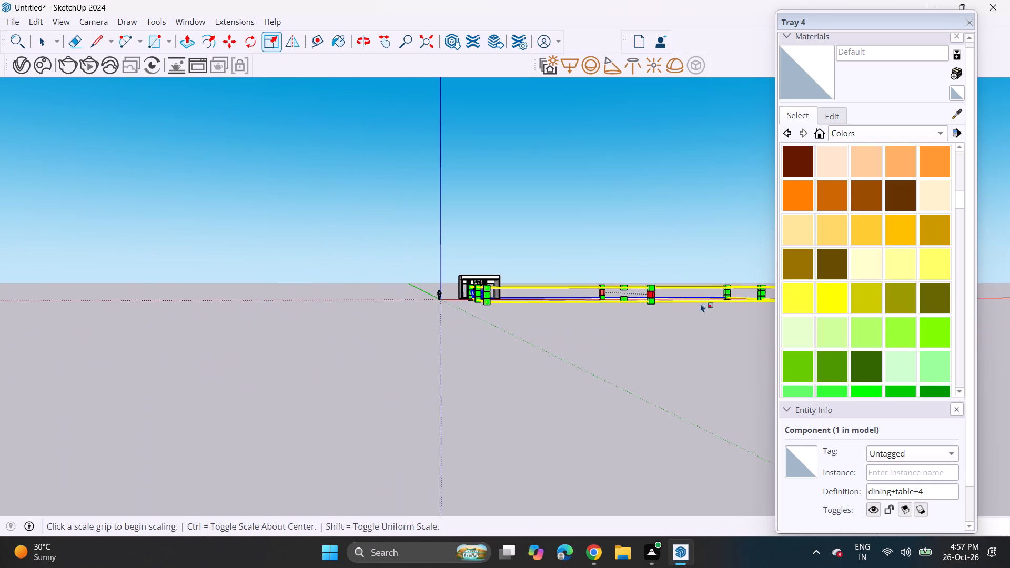
{"action": "scroll", "coordinate": [746, 296], "scroll_direction": "up", "scroll_amount": 3}
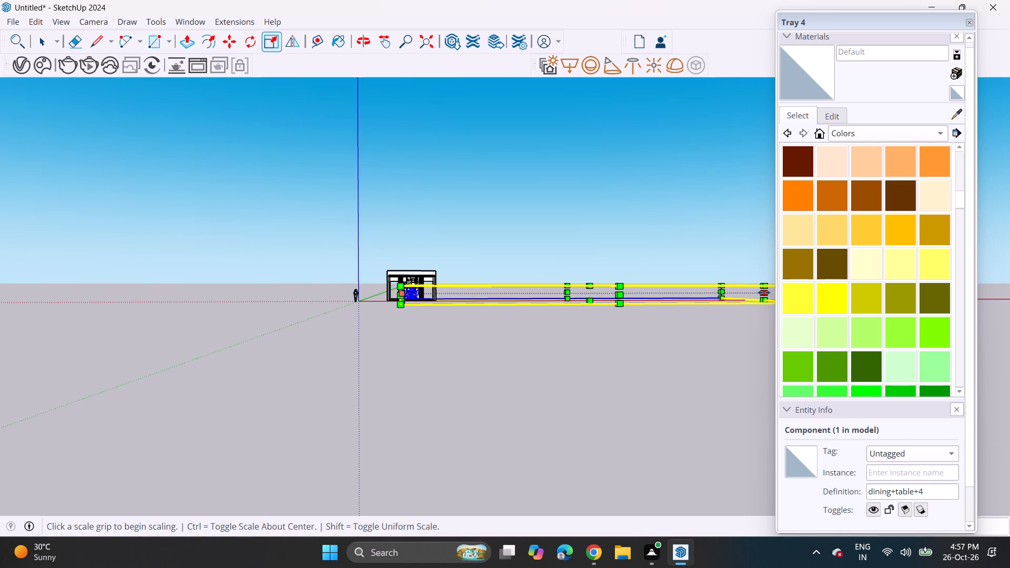
{"action": "left_click", "coordinate": [764, 292]}
{"action": "left_click", "coordinate": [740, 292]}
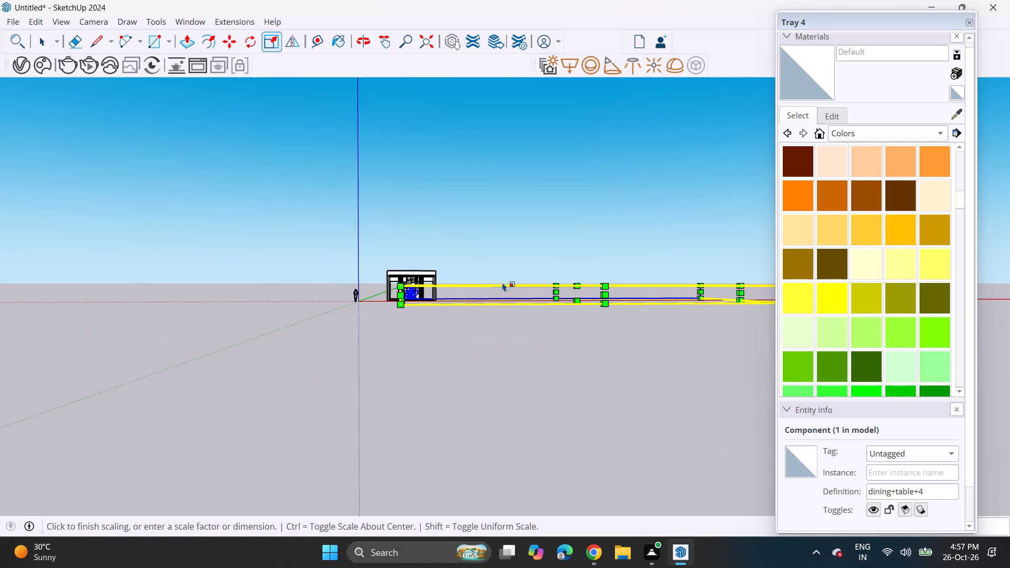
{"action": "key", "text": "space"}
{"action": "left_click", "coordinate": [479, 279]}
{"action": "scroll", "coordinate": [382, 290], "scroll_direction": "up", "scroll_amount": 20}
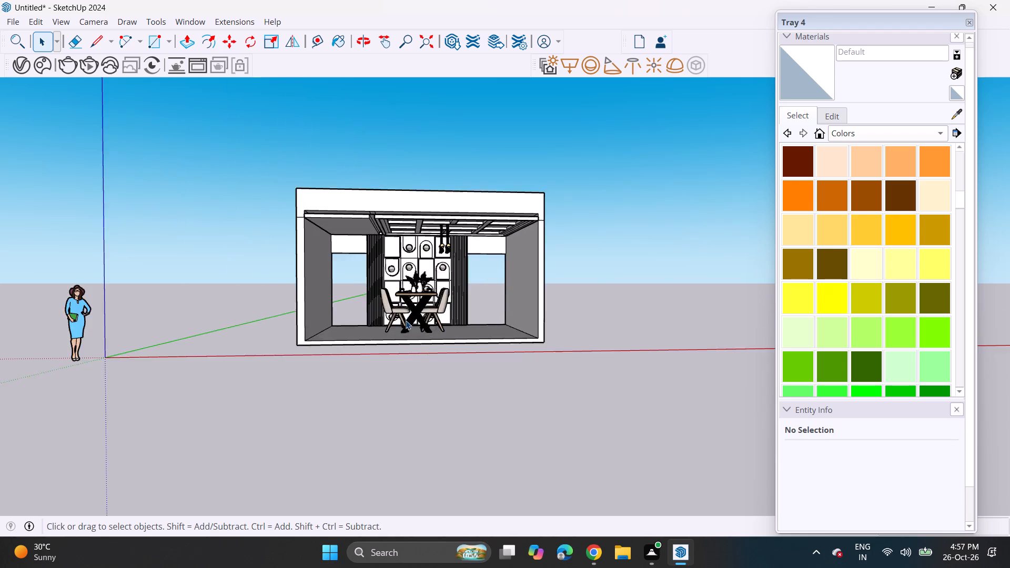
{"action": "scroll", "coordinate": [406, 320], "scroll_direction": "up", "scroll_amount": 4}
{"action": "middle_click_drag", "start_coordinate": [429, 317], "coordinate": [412, 343]}
{"action": "scroll", "coordinate": [431, 324], "scroll_direction": "up", "scroll_amount": 2}
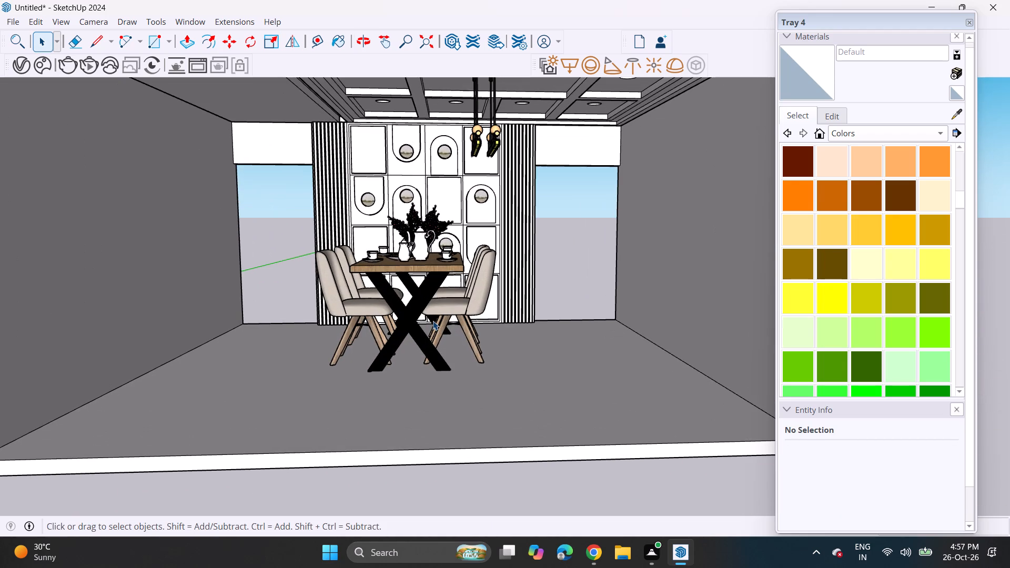
{"action": "middle_click_drag", "start_coordinate": [406, 321], "coordinate": [393, 331], "text": "shift"}
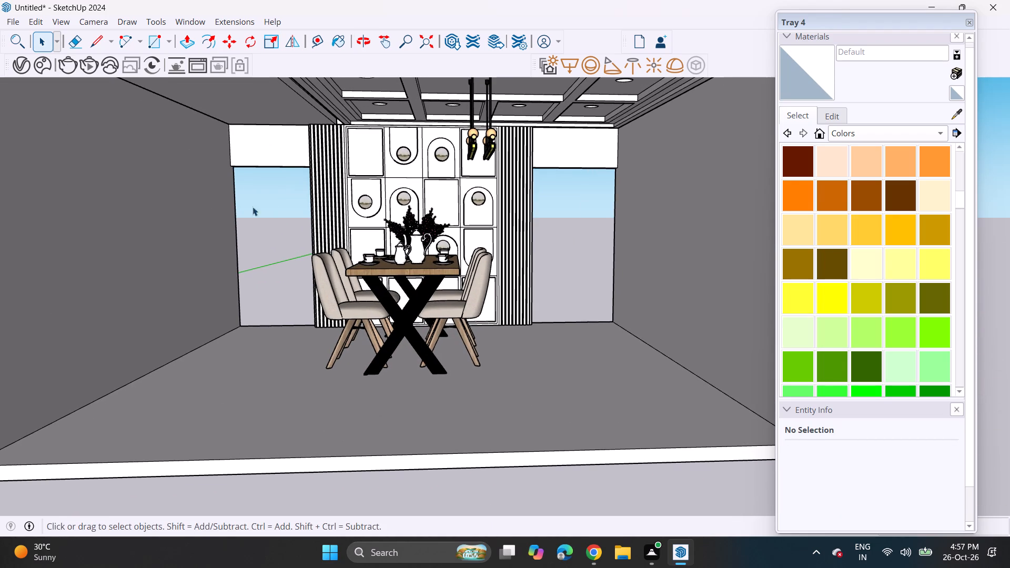
Import the wooden door model Untitled (23) from Downloads and place it at the bottom corner of the opening beside the slatted panel.
{"action": "left_click", "coordinate": [19, 20]}
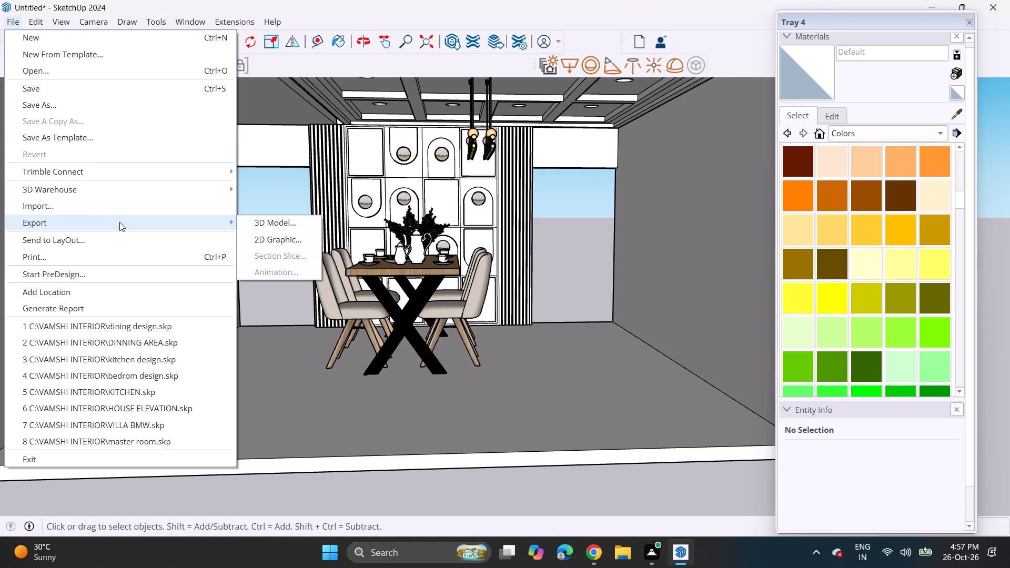
{"action": "left_click", "coordinate": [110, 212]}
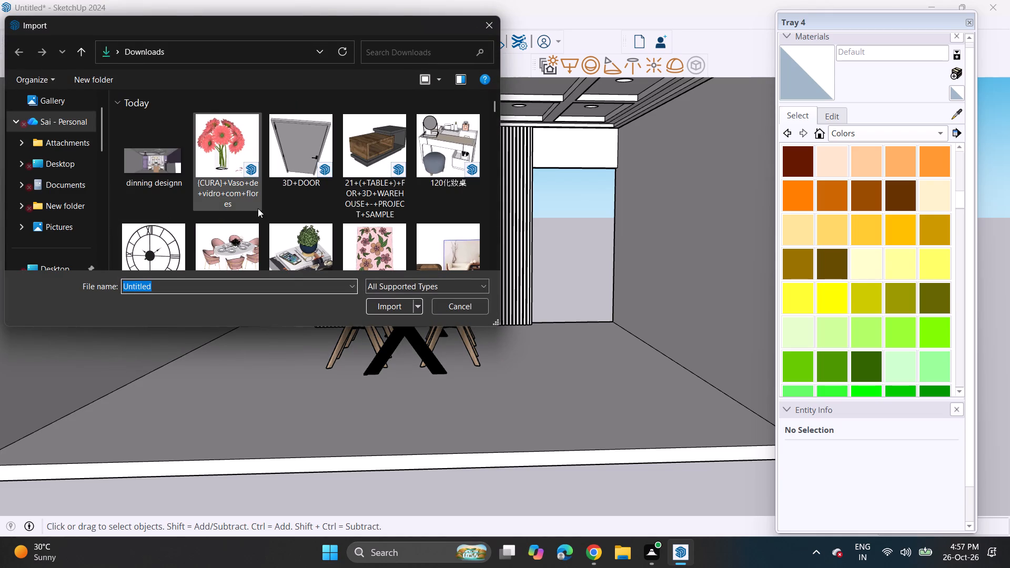
{"action": "scroll", "coordinate": [309, 213], "scroll_direction": "down", "scroll_amount": 1}
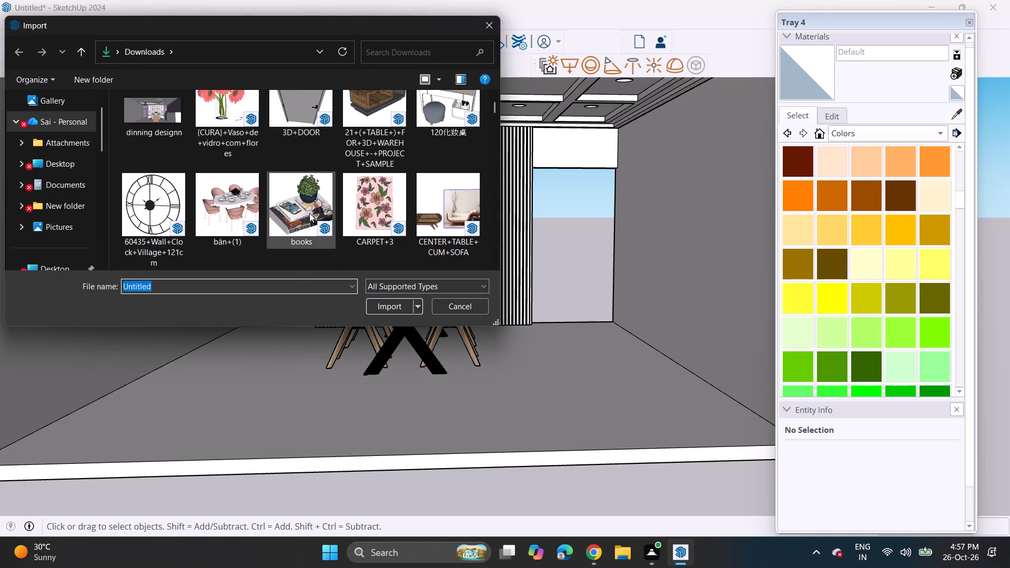
{"action": "scroll", "coordinate": [309, 213], "scroll_direction": "down", "scroll_amount": 1}
{"action": "left_click", "coordinate": [217, 221]}
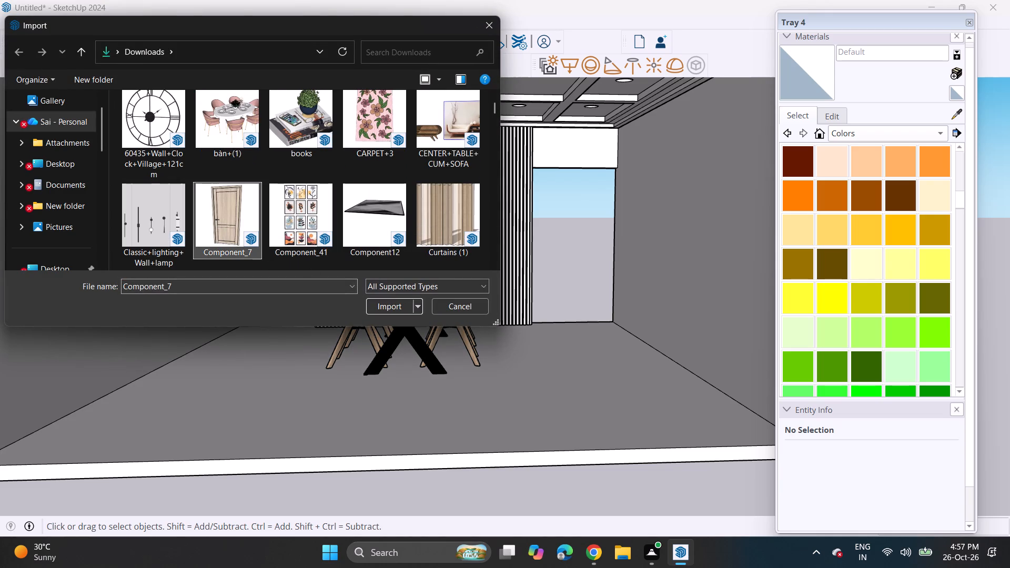
{"action": "scroll", "coordinate": [300, 241], "scroll_direction": "down", "scroll_amount": 3}
{"action": "scroll", "coordinate": [300, 234], "scroll_direction": "up", "scroll_amount": 1}
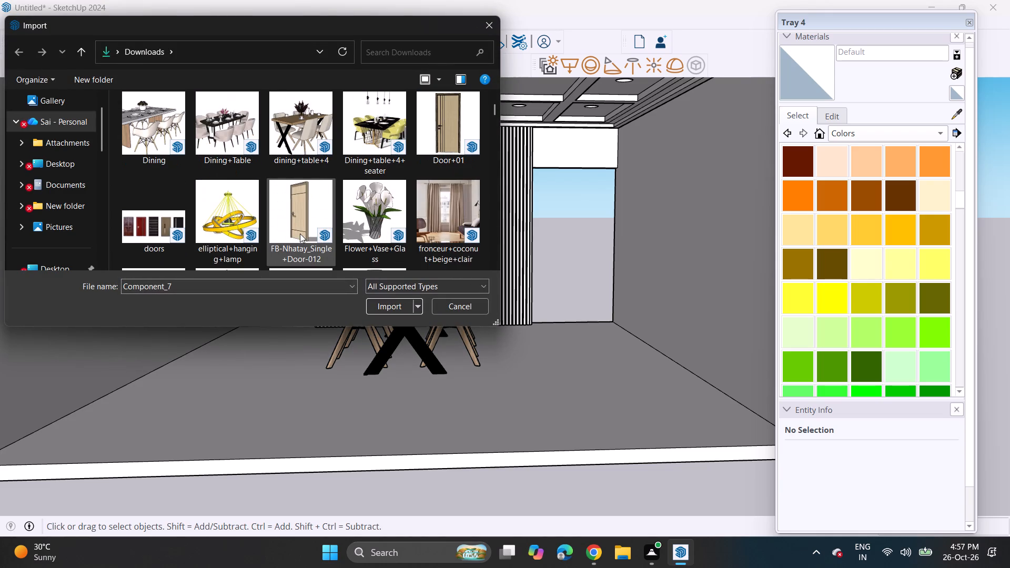
{"action": "scroll", "coordinate": [300, 234], "scroll_direction": "down", "scroll_amount": 3}
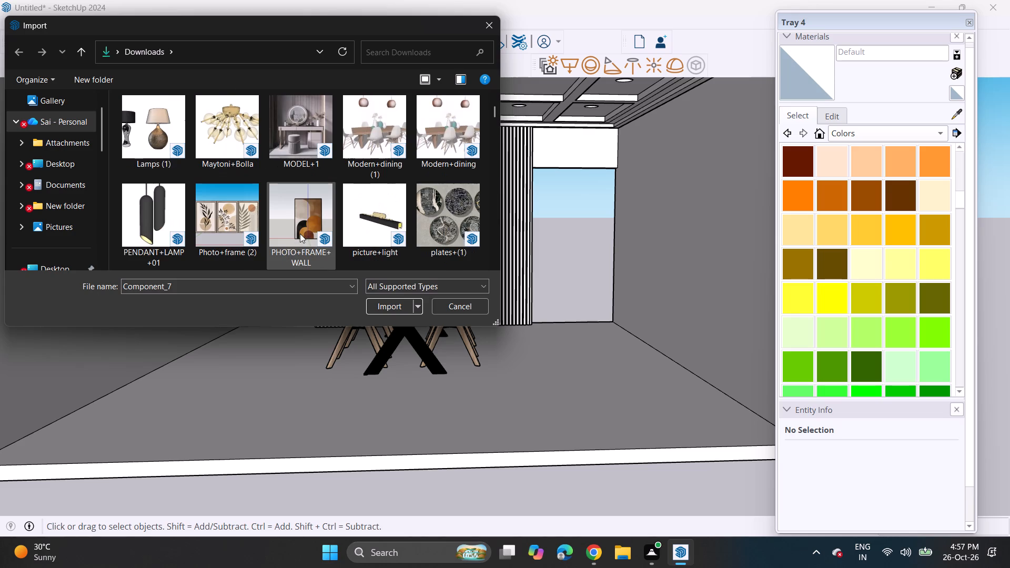
{"action": "scroll", "coordinate": [301, 231], "scroll_direction": "down", "scroll_amount": 4}
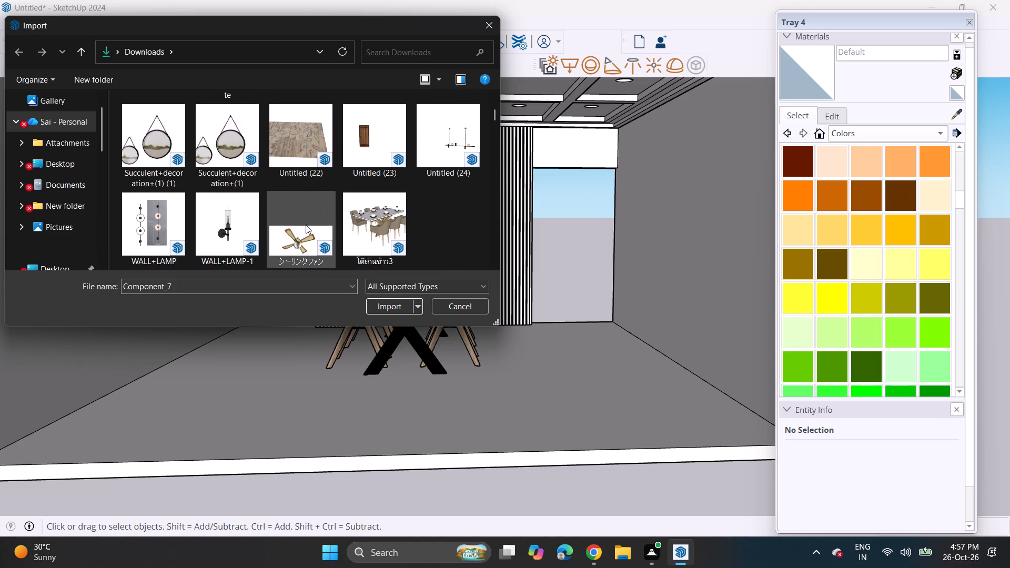
{"action": "left_click", "coordinate": [361, 150]}
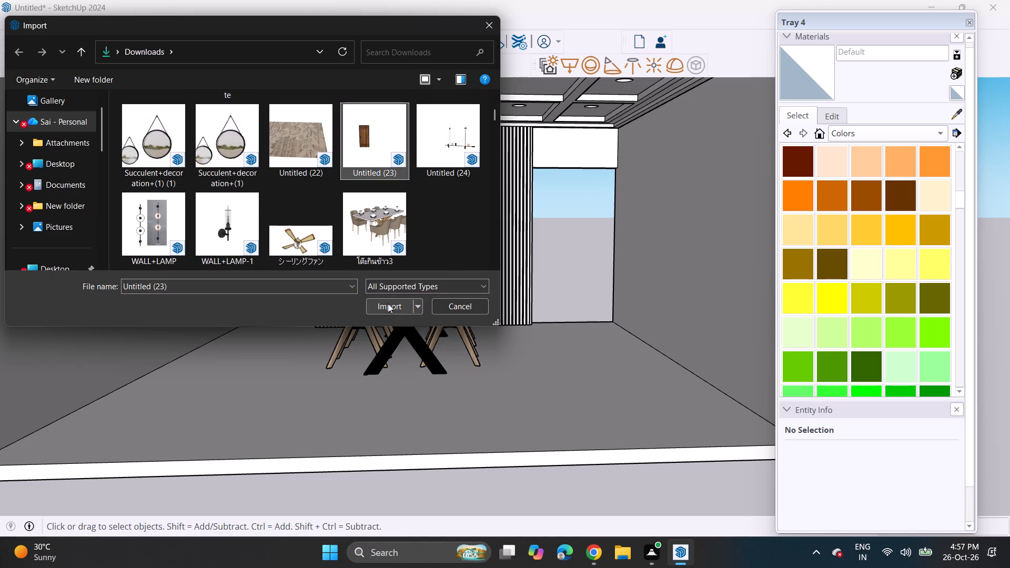
{"action": "left_click", "coordinate": [388, 304]}
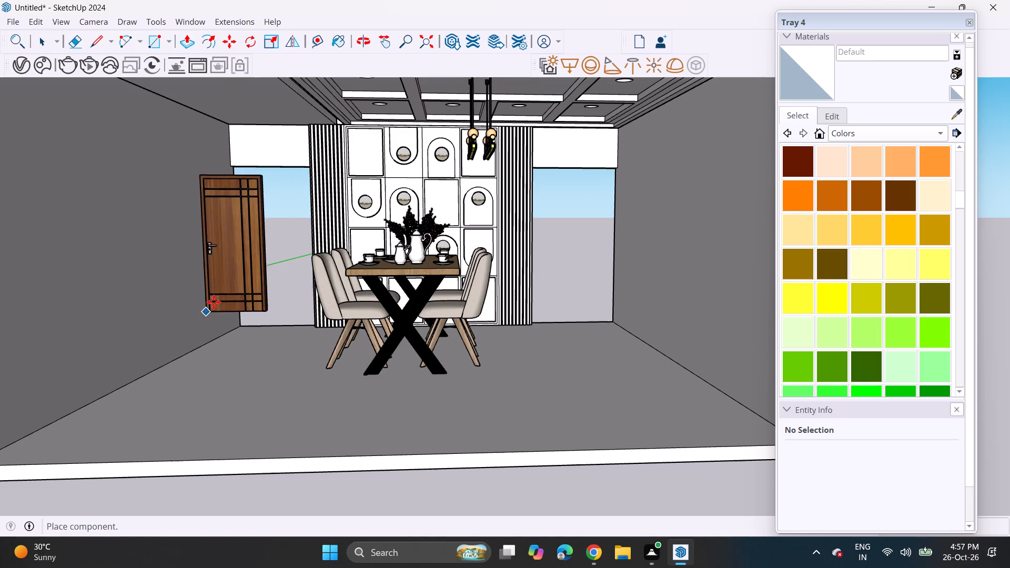
{"action": "left_click", "coordinate": [241, 324]}
Scale the door uniformly up to the lintel, then widen it from its side edge to fill the opening.
{"action": "scroll", "coordinate": [270, 189], "scroll_direction": "up", "scroll_amount": 9}
{"action": "left_click", "coordinate": [272, 40]}
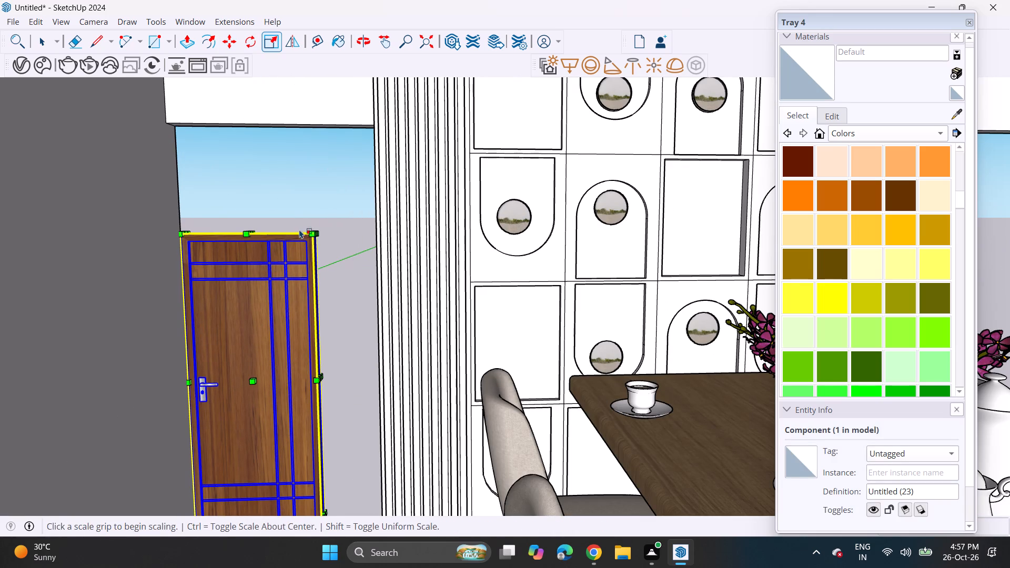
{"action": "left_click", "coordinate": [315, 234]}
{"action": "left_click", "coordinate": [369, 125]}
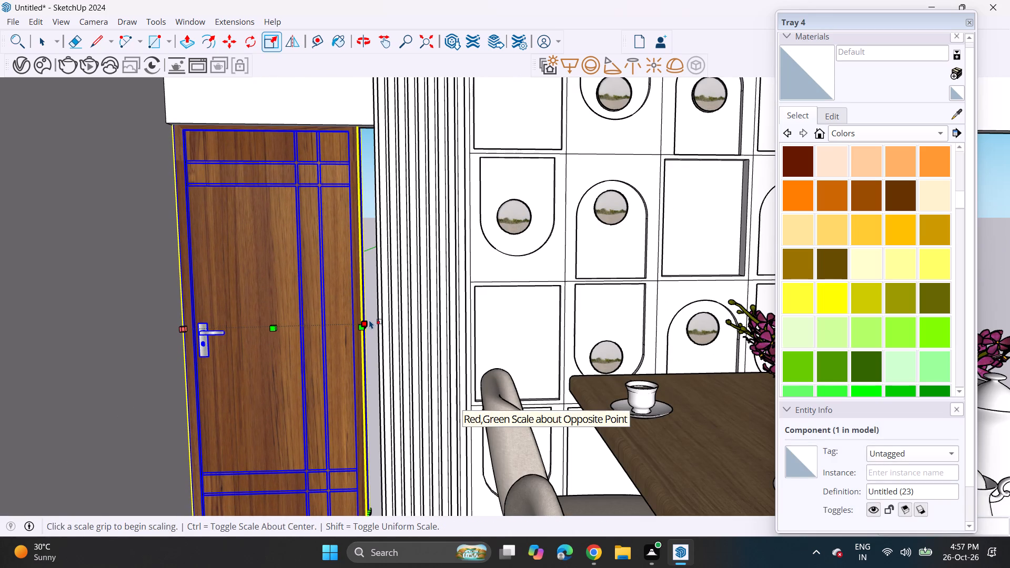
{"action": "scroll", "coordinate": [367, 326], "scroll_direction": "up", "scroll_amount": 6}
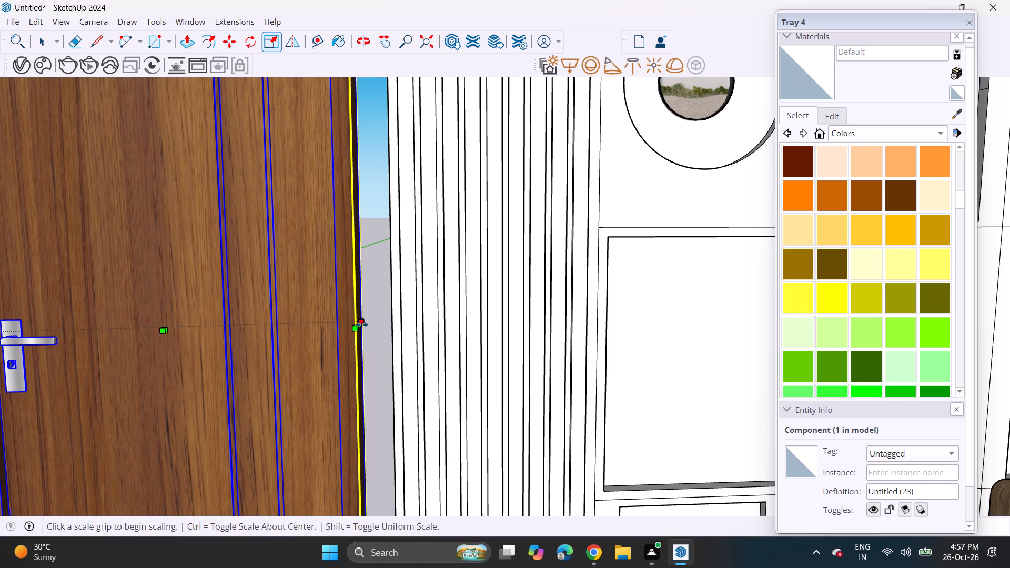
{"action": "left_click", "coordinate": [361, 324]}
{"action": "left_click", "coordinate": [402, 329]}
{"action": "scroll", "coordinate": [386, 321], "scroll_direction": "down", "scroll_amount": 6}
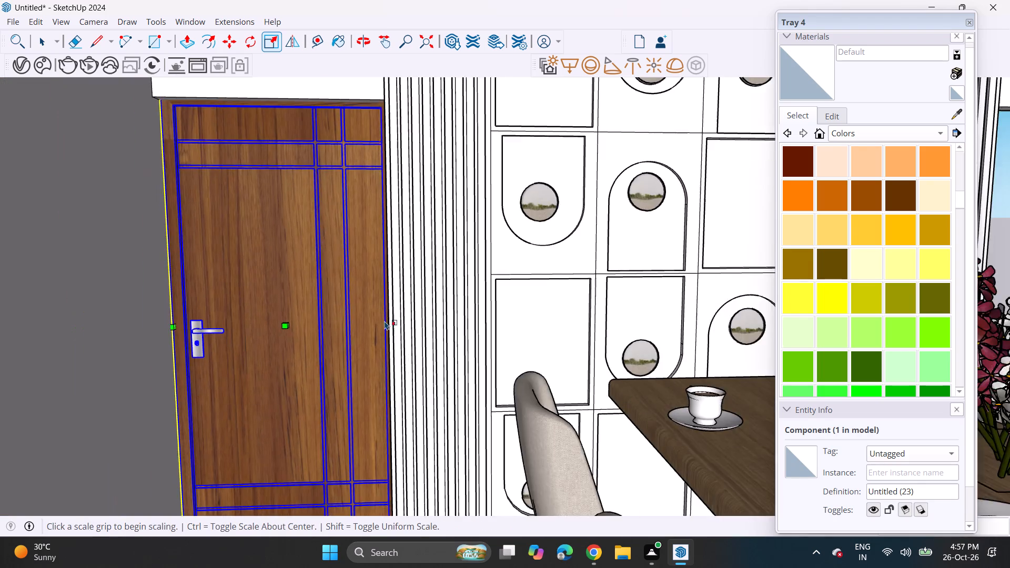
{"action": "scroll", "coordinate": [385, 321], "scroll_direction": "down", "scroll_amount": 4}
{"action": "scroll", "coordinate": [383, 320], "scroll_direction": "up", "scroll_amount": 1}
{"action": "scroll", "coordinate": [383, 320], "scroll_direction": "down", "scroll_amount": 12}
{"action": "key", "text": "space"}
{"action": "left_click", "coordinate": [587, 297]}
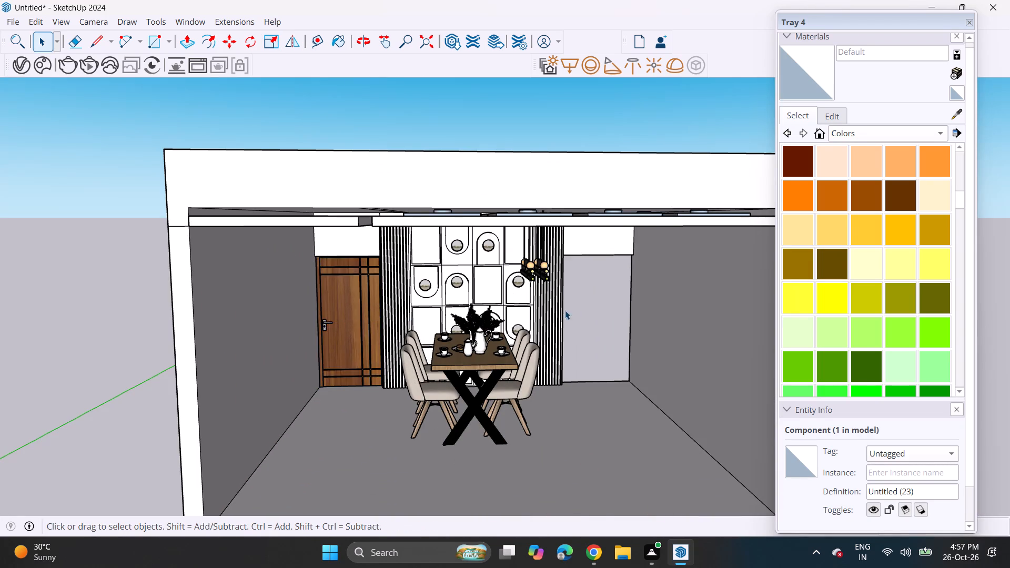
Move the door so its upper frame corner meets the room-side corner of the wall above the opening.
{"action": "scroll", "coordinate": [552, 299], "scroll_direction": "up", "scroll_amount": 1}
{"action": "middle_click_drag", "start_coordinate": [550, 293], "coordinate": [544, 262]}
{"action": "scroll", "coordinate": [544, 267], "scroll_direction": "down", "scroll_amount": 1}
{"action": "scroll", "coordinate": [357, 251], "scroll_direction": "up", "scroll_amount": 5}
{"action": "scroll", "coordinate": [319, 279], "scroll_direction": "down", "scroll_amount": 1}
{"action": "scroll", "coordinate": [318, 279], "scroll_direction": "up", "scroll_amount": 3}
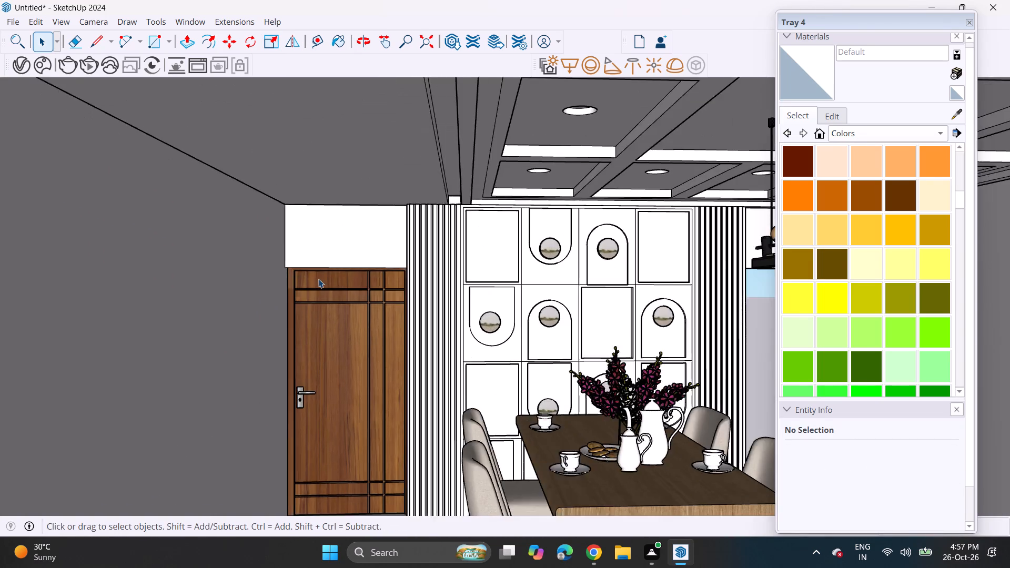
{"action": "scroll", "coordinate": [318, 279], "scroll_direction": "up", "scroll_amount": 16}
{"action": "middle_click_drag", "start_coordinate": [285, 282], "coordinate": [233, 247]}
{"action": "left_click", "coordinate": [262, 268]}
{"action": "left_click", "coordinate": [272, 268]}
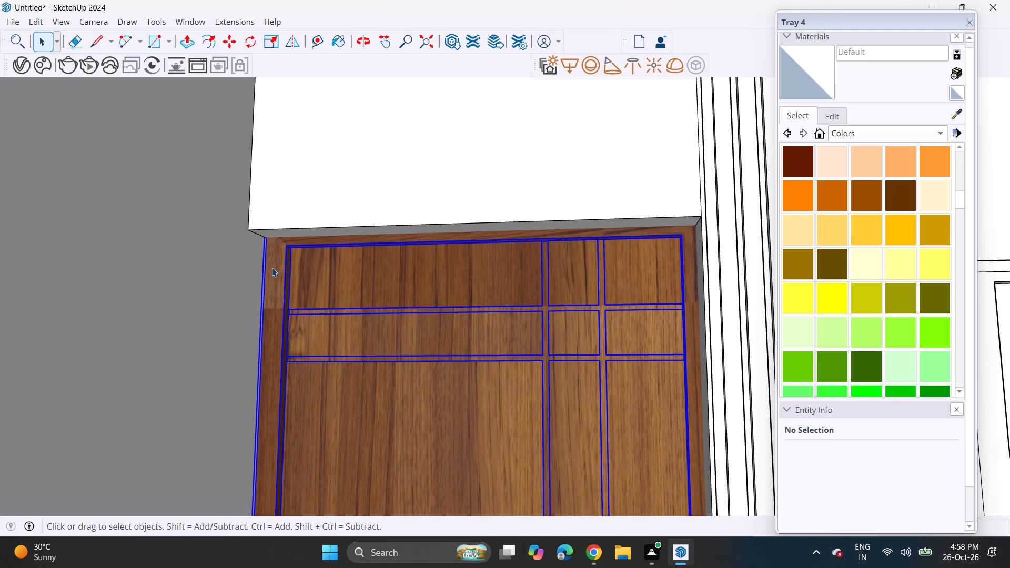
{"action": "key", "text": "m"}
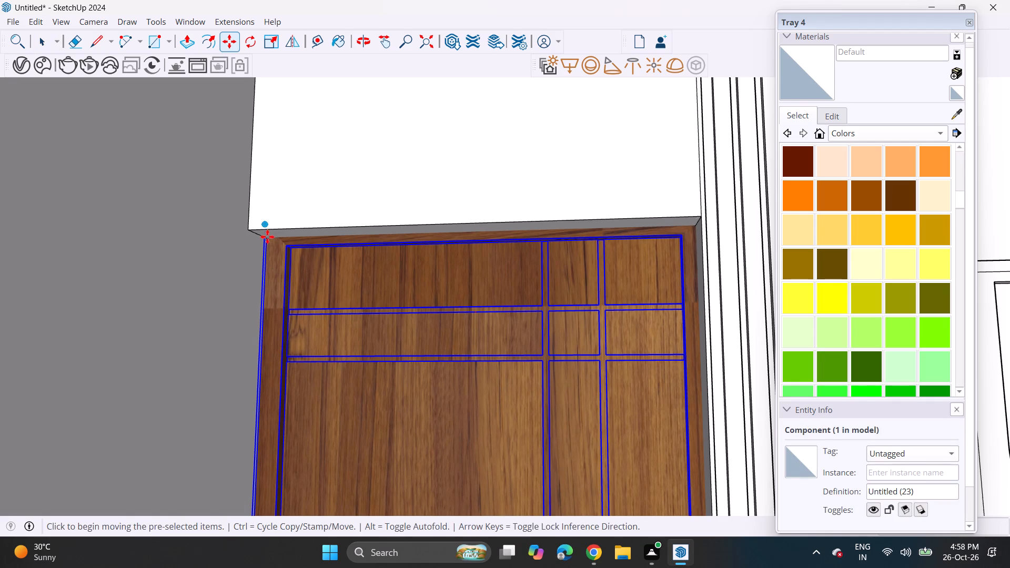
{"action": "left_click", "coordinate": [267, 237]}
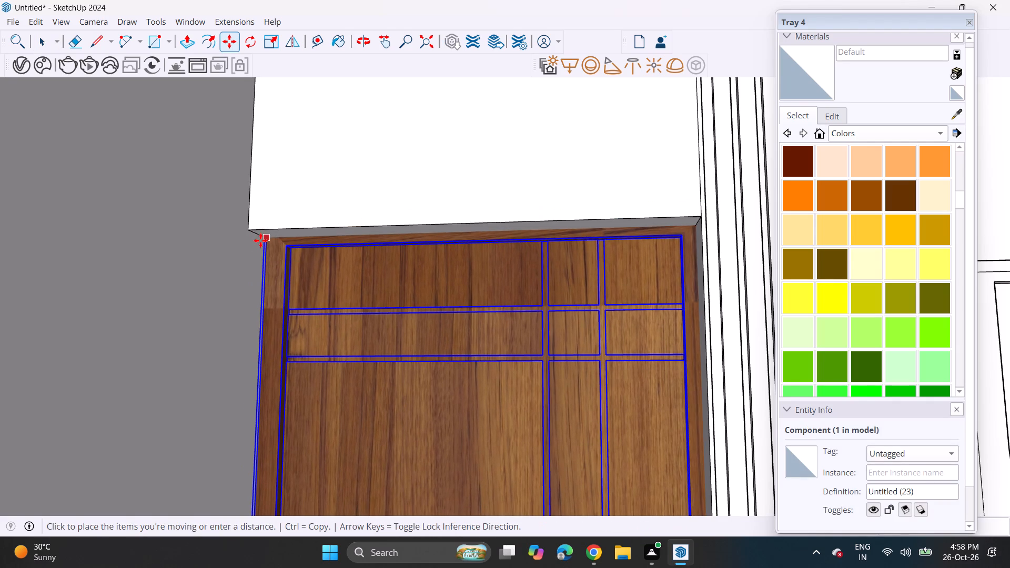
{"action": "left_click", "coordinate": [260, 240]}
{"action": "left_click", "coordinate": [264, 222]}
{"action": "left_click", "coordinate": [250, 230]}
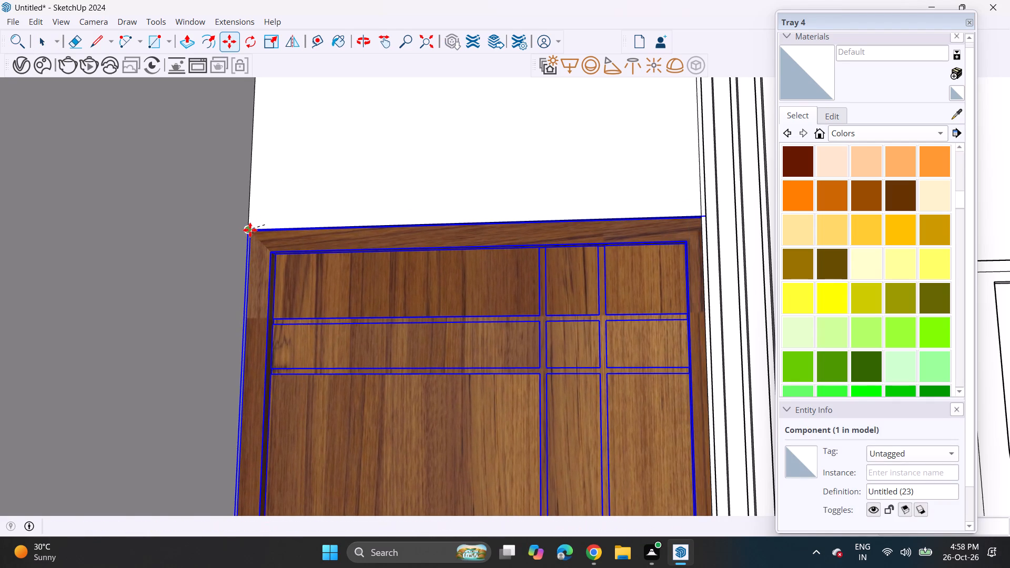
{"action": "scroll", "coordinate": [257, 249], "scroll_direction": "down", "scroll_amount": 20}
{"action": "key", "text": "space"}
{"action": "left_click_drag", "start_coordinate": [642, 290], "coordinate": [638, 290]}
Draw a line along the base of the outer back wall from the empty opening's lower corner to the door frame.
{"action": "middle_click_drag", "start_coordinate": [472, 307], "coordinate": [523, 319]}
{"action": "scroll", "coordinate": [526, 376], "scroll_direction": "down", "scroll_amount": 5}
{"action": "scroll", "coordinate": [518, 377], "scroll_direction": "up", "scroll_amount": 1}
{"action": "middle_click_drag", "start_coordinate": [510, 376], "coordinate": [443, 352], "text": "shift"}
{"action": "middle_click_drag", "start_coordinate": [449, 356], "coordinate": [473, 385]}
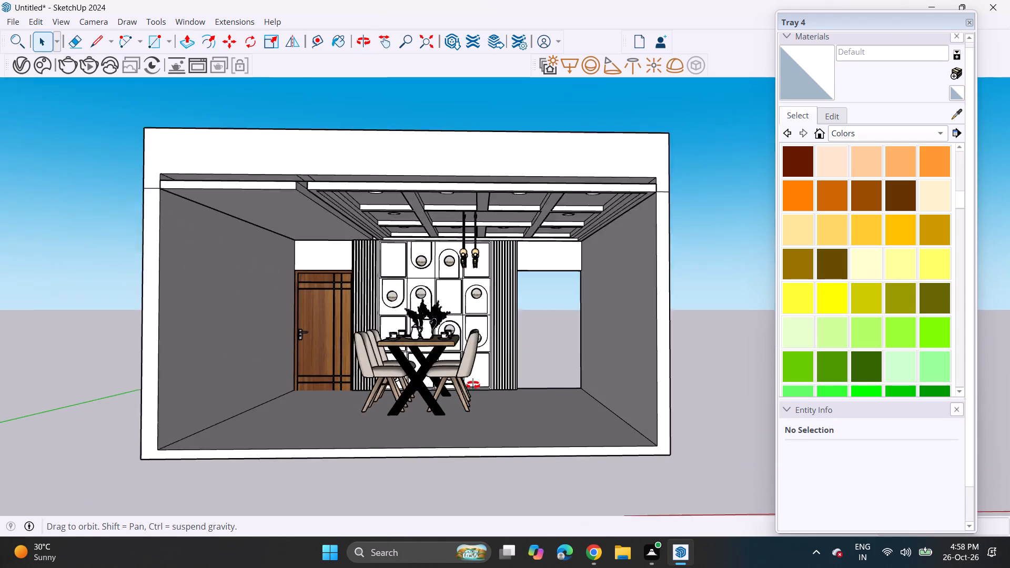
{"action": "middle_click_drag", "start_coordinate": [473, 385], "coordinate": [481, 387]}
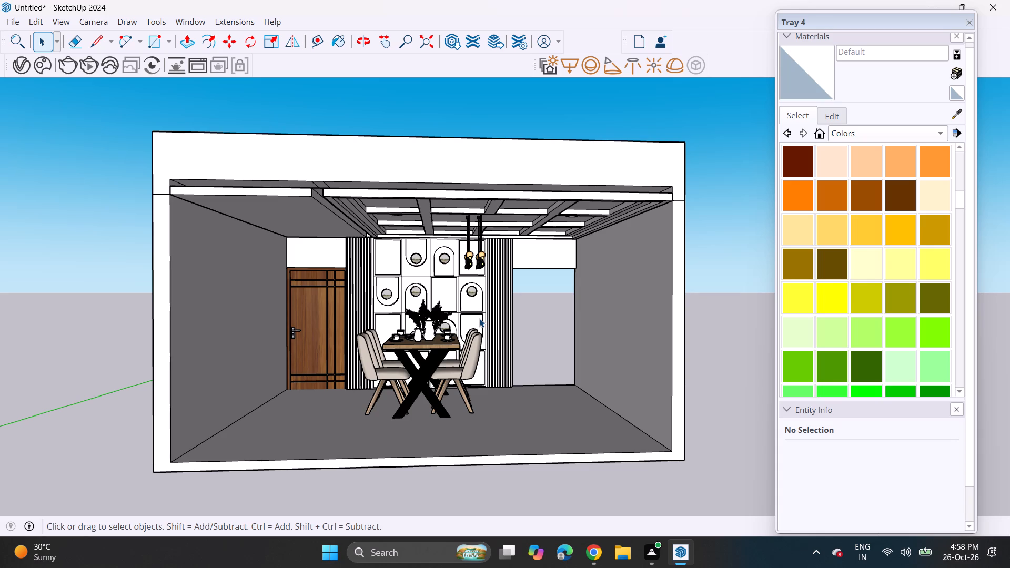
{"action": "scroll", "coordinate": [479, 335], "scroll_direction": "down", "scroll_amount": 4}
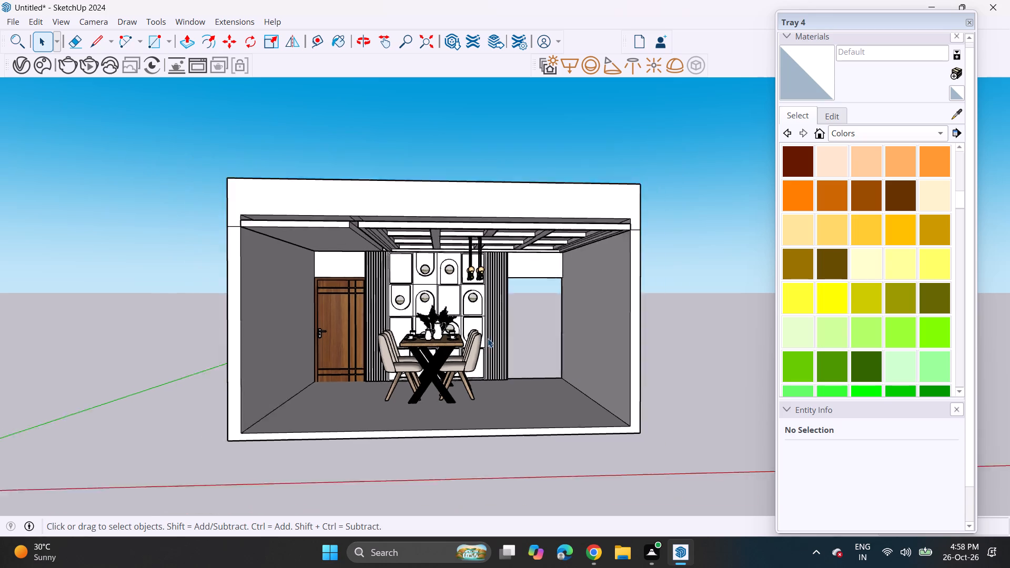
{"action": "scroll", "coordinate": [488, 338], "scroll_direction": "down", "scroll_amount": 2}
{"action": "middle_click_drag", "start_coordinate": [624, 346], "coordinate": [262, 352]}
{"action": "scroll", "coordinate": [256, 356], "scroll_direction": "up", "scroll_amount": 1}
{"action": "middle_click_drag", "start_coordinate": [594, 358], "coordinate": [155, 404]}
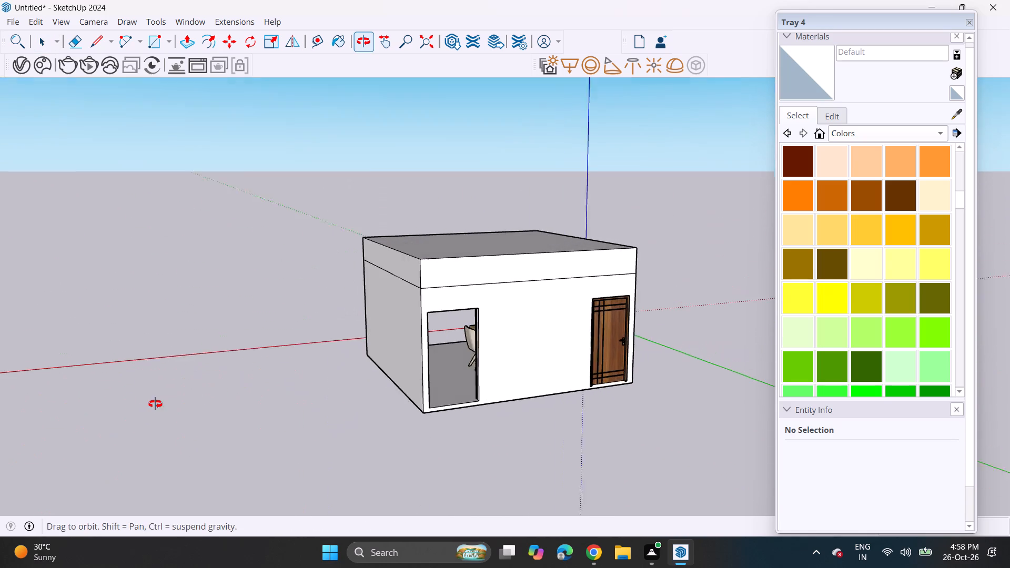
{"action": "middle_click_drag", "start_coordinate": [155, 404], "coordinate": [153, 404]}
{"action": "left_click", "coordinate": [101, 41]}
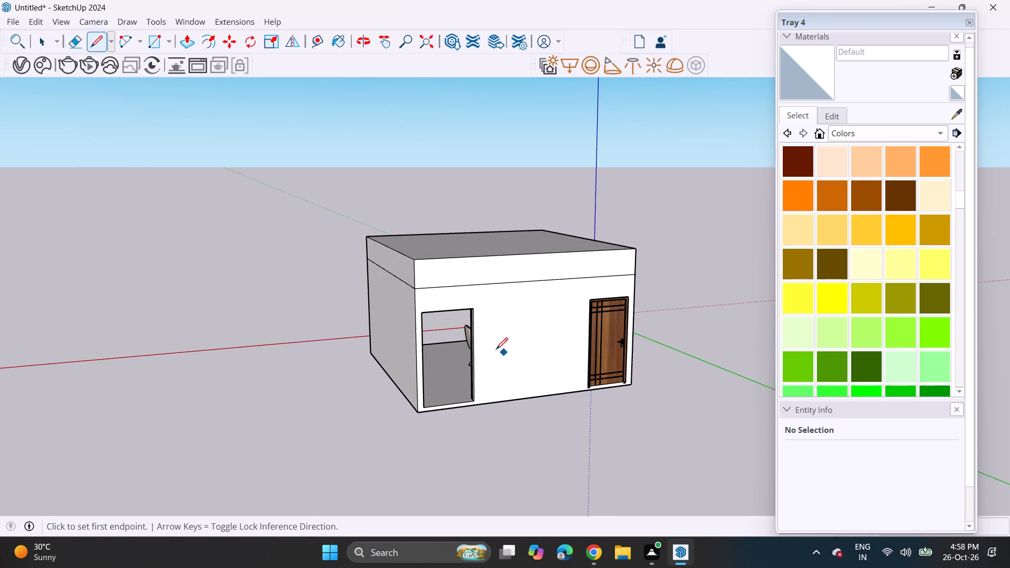
{"action": "left_click", "coordinate": [476, 402]}
{"action": "left_click", "coordinate": [589, 390]}
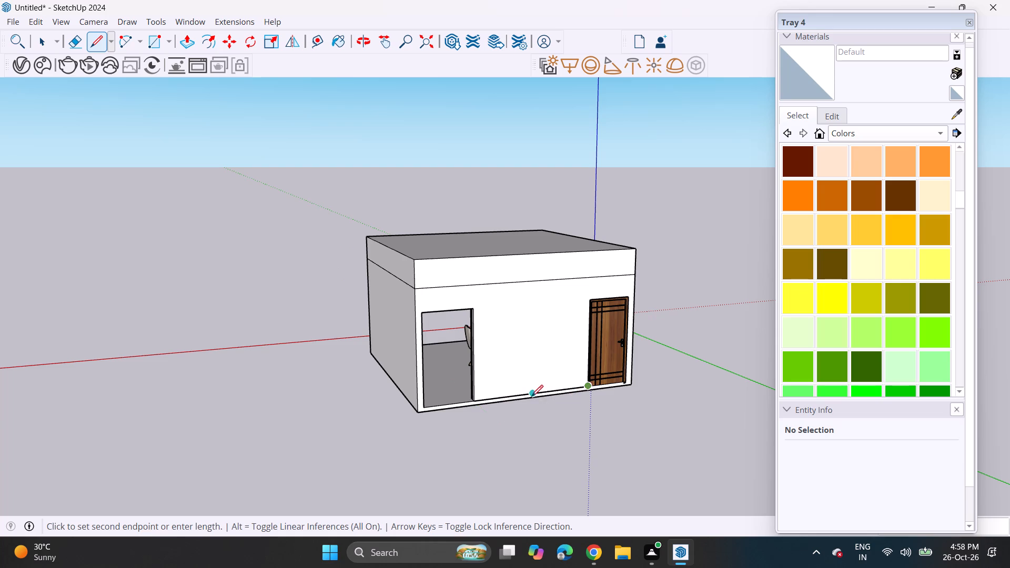
{"action": "scroll", "coordinate": [509, 411], "scroll_direction": "up", "scroll_amount": 9}
{"action": "scroll", "coordinate": [476, 411], "scroll_direction": "down", "scroll_amount": 1}
{"action": "scroll", "coordinate": [476, 411], "scroll_direction": "up", "scroll_amount": 1}
{"action": "key", "text": "space"}
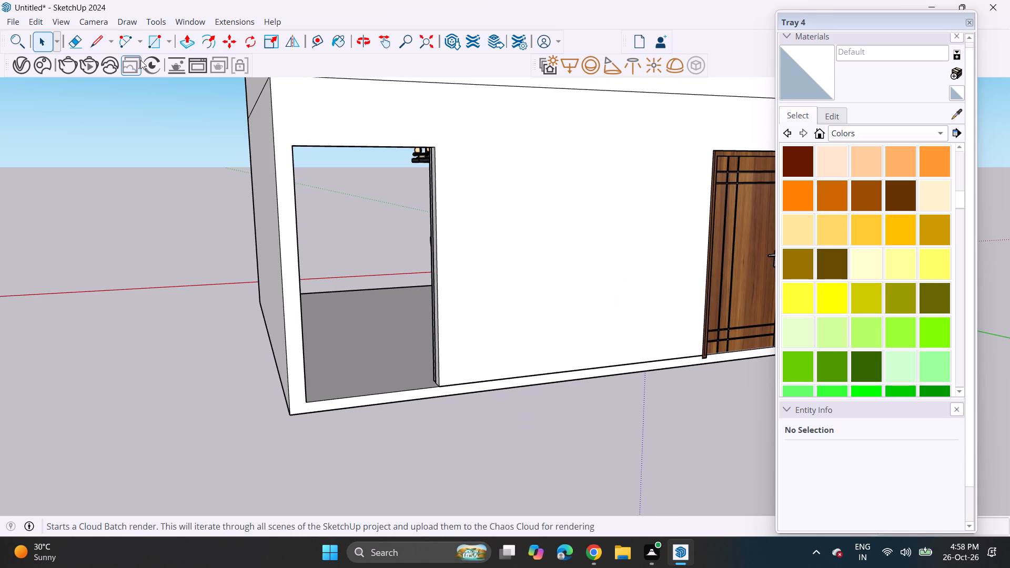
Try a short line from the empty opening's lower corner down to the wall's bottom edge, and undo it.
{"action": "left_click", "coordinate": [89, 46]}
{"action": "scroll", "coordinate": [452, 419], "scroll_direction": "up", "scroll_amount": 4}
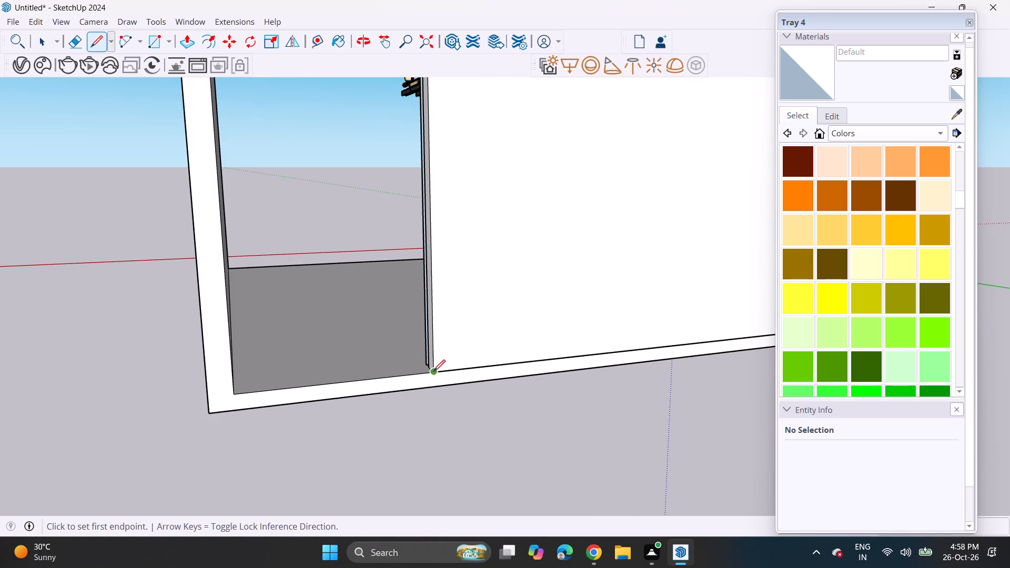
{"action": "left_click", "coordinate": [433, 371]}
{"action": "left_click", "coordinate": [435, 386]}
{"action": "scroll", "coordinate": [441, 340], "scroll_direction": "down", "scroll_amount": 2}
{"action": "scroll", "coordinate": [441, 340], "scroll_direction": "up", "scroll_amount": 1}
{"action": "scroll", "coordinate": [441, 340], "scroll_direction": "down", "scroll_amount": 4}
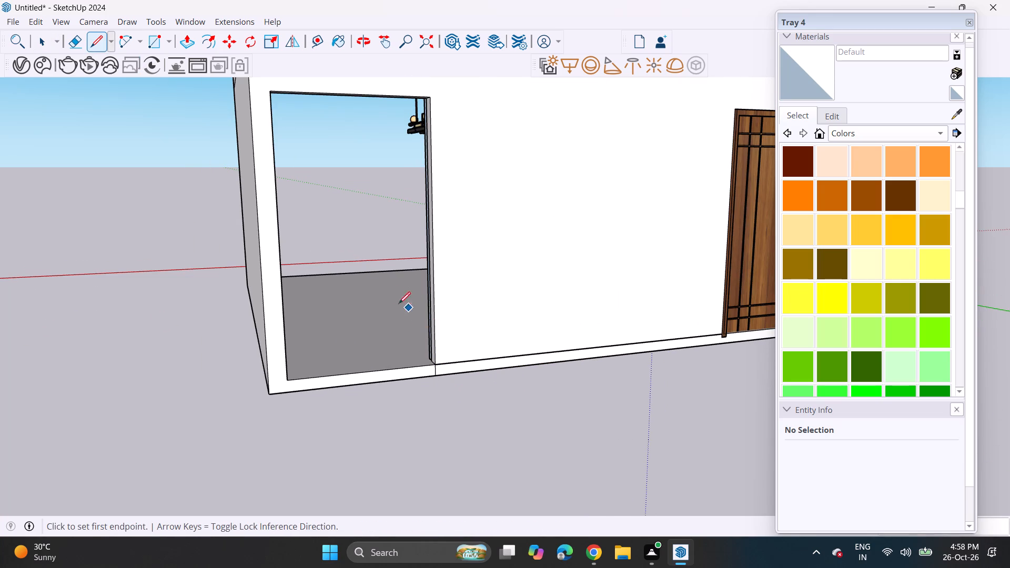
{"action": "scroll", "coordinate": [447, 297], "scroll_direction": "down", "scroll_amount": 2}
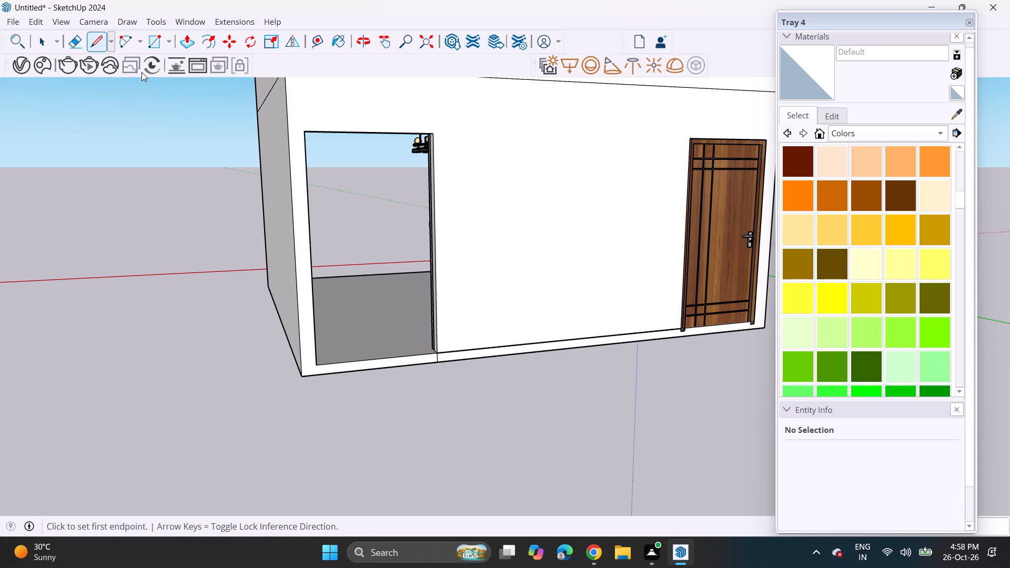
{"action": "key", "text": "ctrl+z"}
Draw connected lines on the outer back wall from its bottom edge up between the openings and across to the wall's outer edge.
{"action": "left_click", "coordinate": [561, 341]}
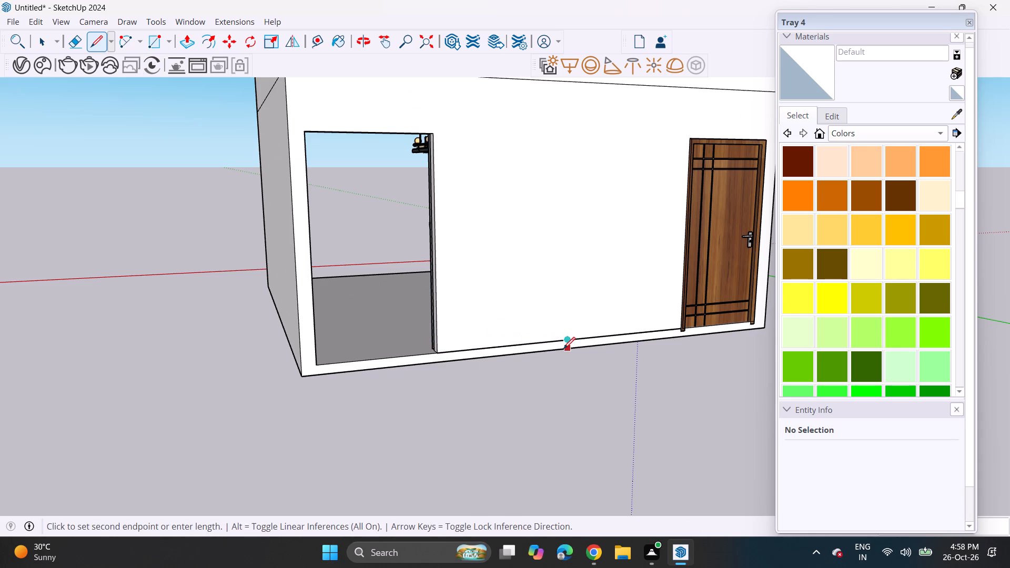
{"action": "left_click", "coordinate": [563, 352]}
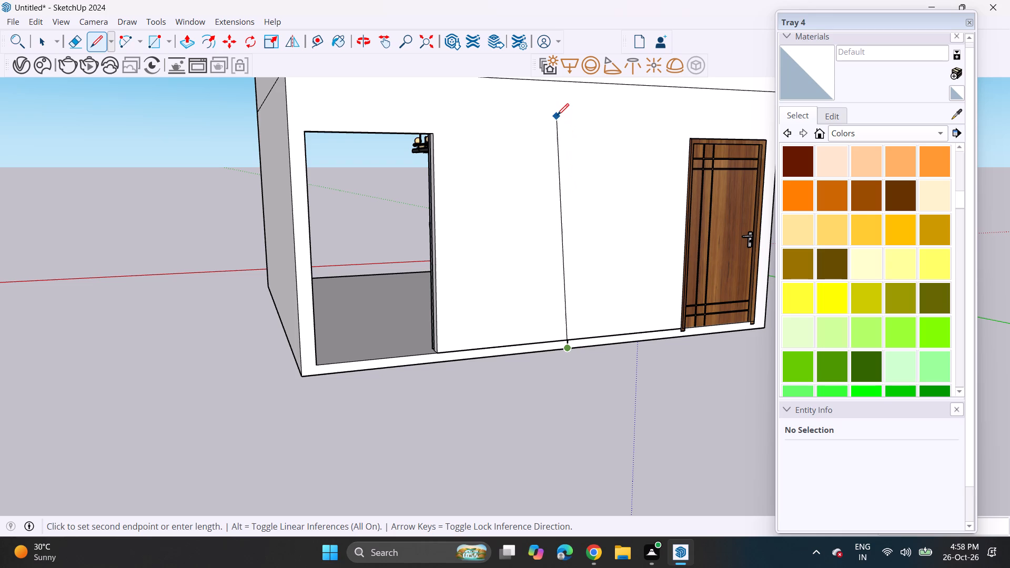
{"action": "left_click", "coordinate": [571, 103]}
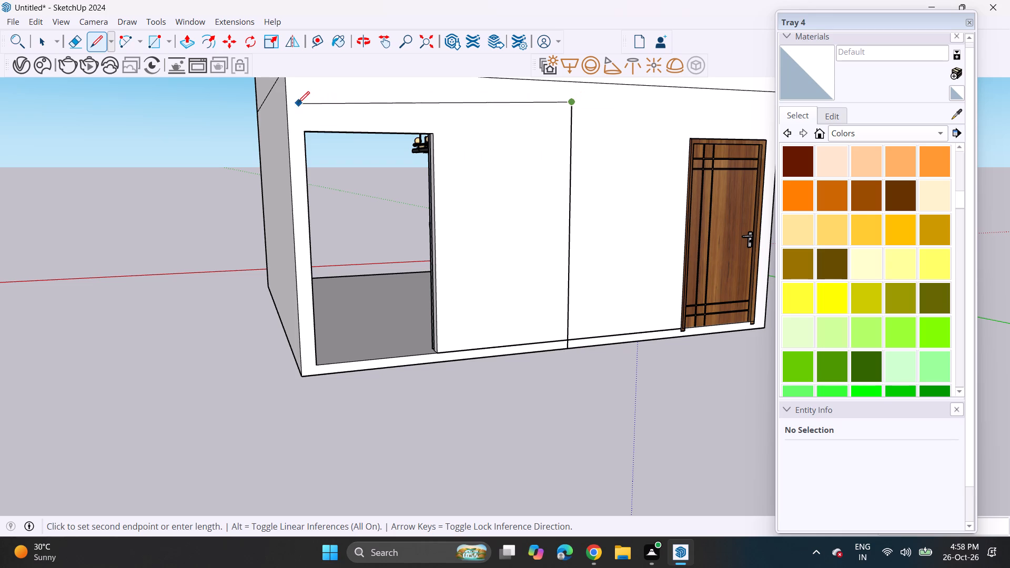
{"action": "left_click", "coordinate": [287, 97]}
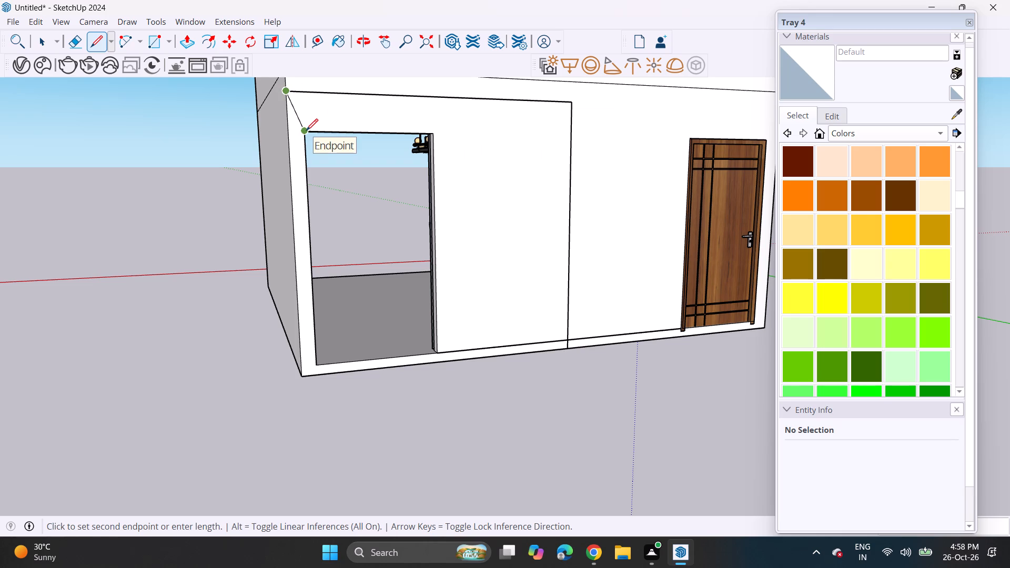
{"action": "key", "text": "Escape"}
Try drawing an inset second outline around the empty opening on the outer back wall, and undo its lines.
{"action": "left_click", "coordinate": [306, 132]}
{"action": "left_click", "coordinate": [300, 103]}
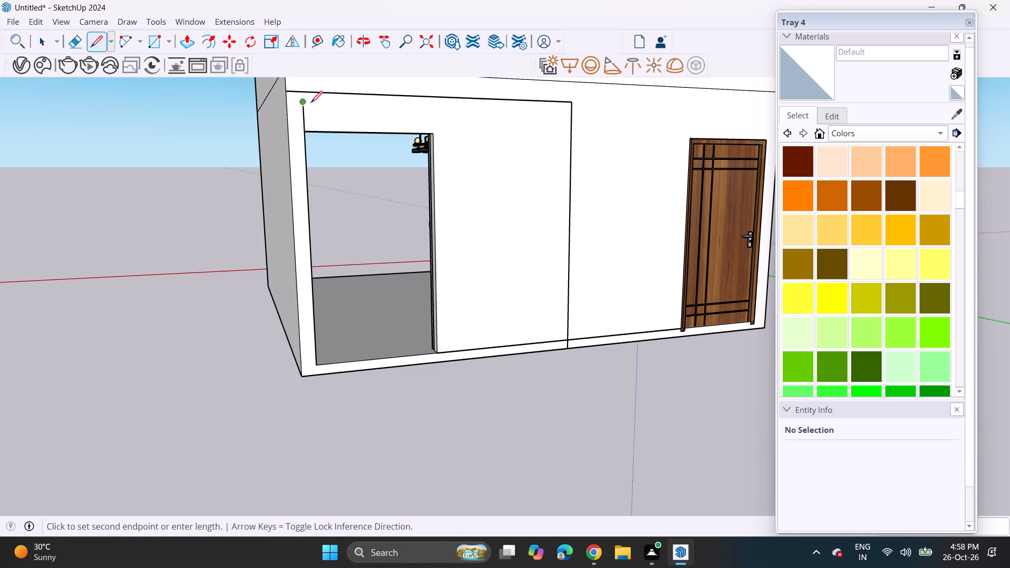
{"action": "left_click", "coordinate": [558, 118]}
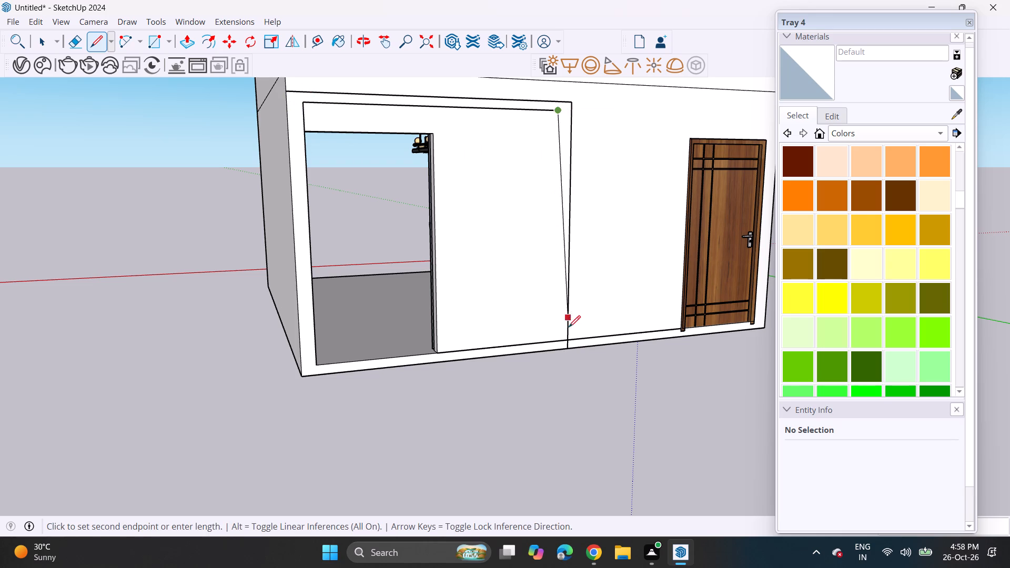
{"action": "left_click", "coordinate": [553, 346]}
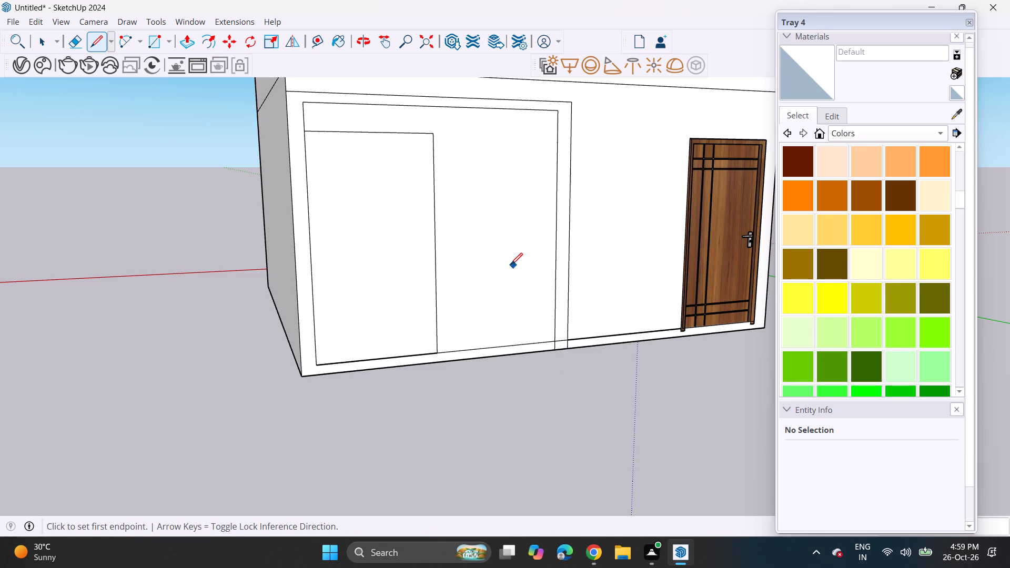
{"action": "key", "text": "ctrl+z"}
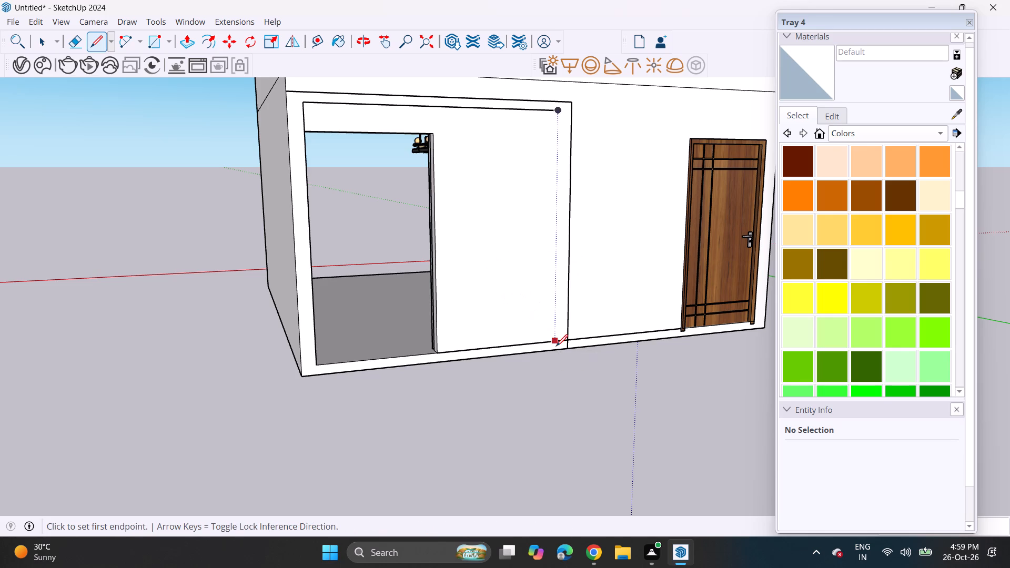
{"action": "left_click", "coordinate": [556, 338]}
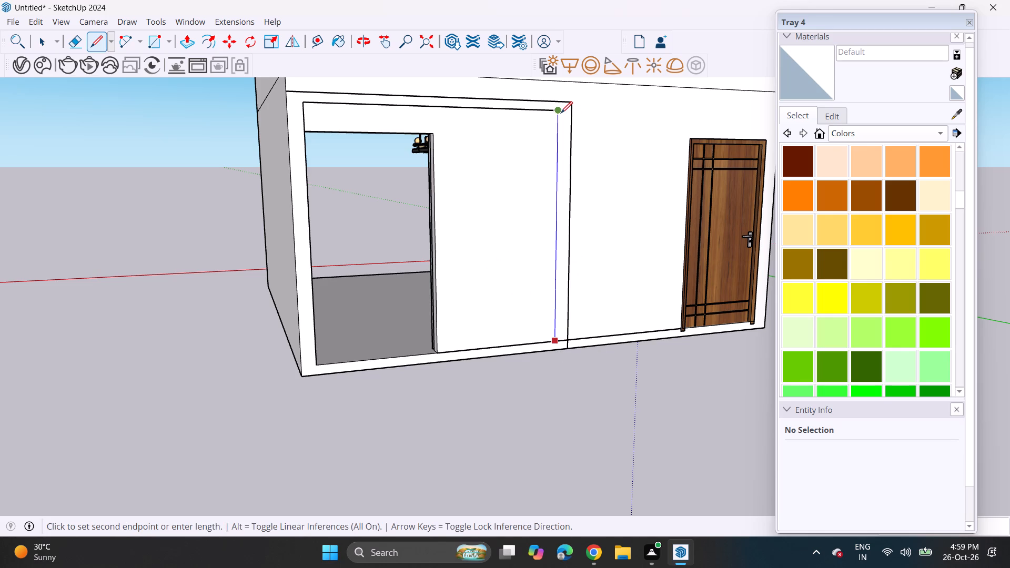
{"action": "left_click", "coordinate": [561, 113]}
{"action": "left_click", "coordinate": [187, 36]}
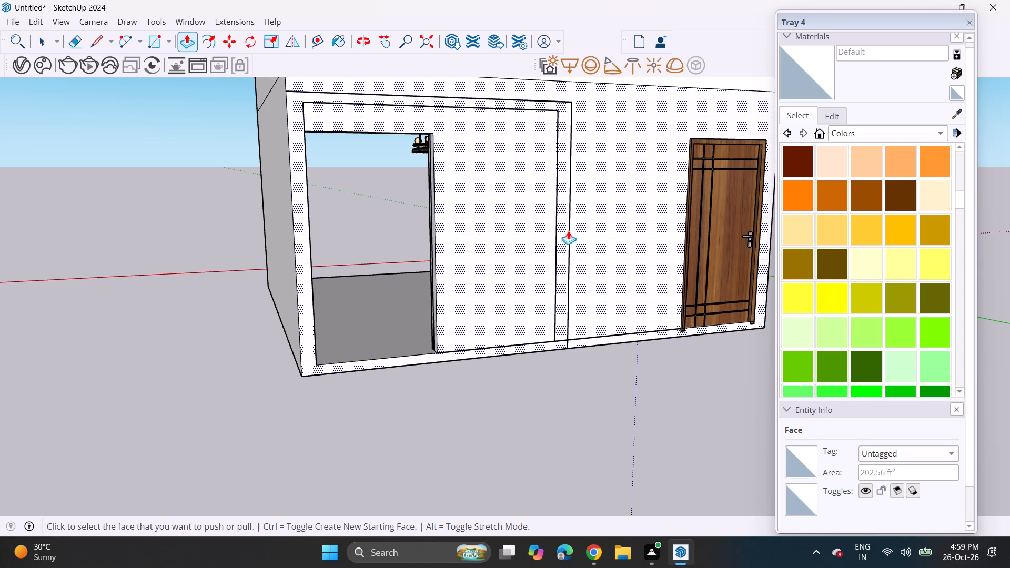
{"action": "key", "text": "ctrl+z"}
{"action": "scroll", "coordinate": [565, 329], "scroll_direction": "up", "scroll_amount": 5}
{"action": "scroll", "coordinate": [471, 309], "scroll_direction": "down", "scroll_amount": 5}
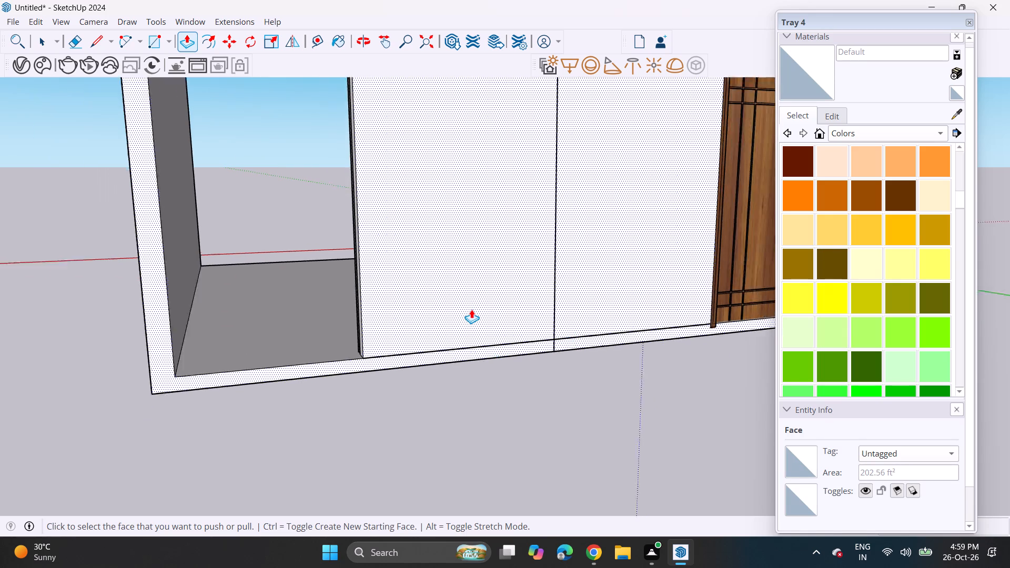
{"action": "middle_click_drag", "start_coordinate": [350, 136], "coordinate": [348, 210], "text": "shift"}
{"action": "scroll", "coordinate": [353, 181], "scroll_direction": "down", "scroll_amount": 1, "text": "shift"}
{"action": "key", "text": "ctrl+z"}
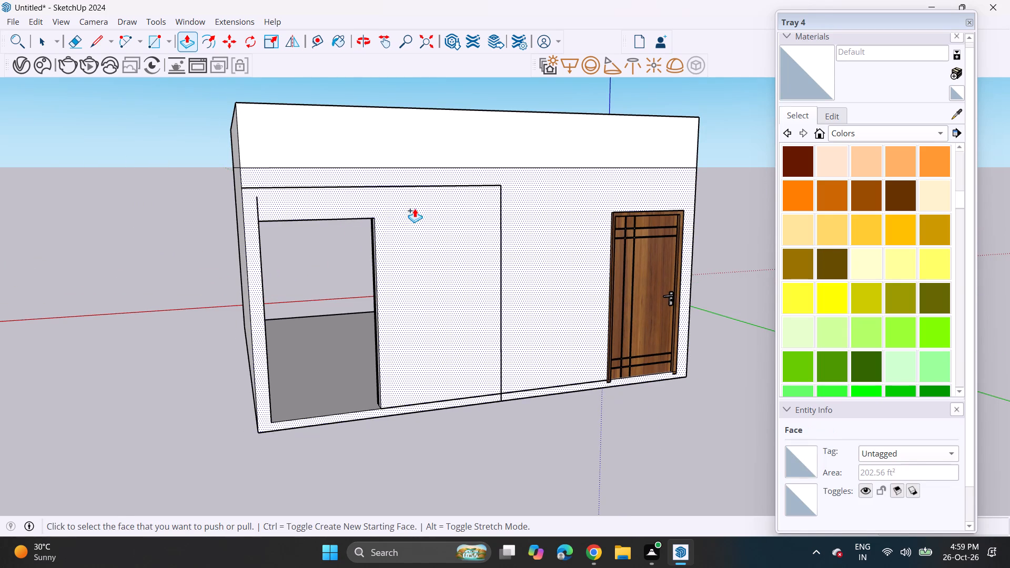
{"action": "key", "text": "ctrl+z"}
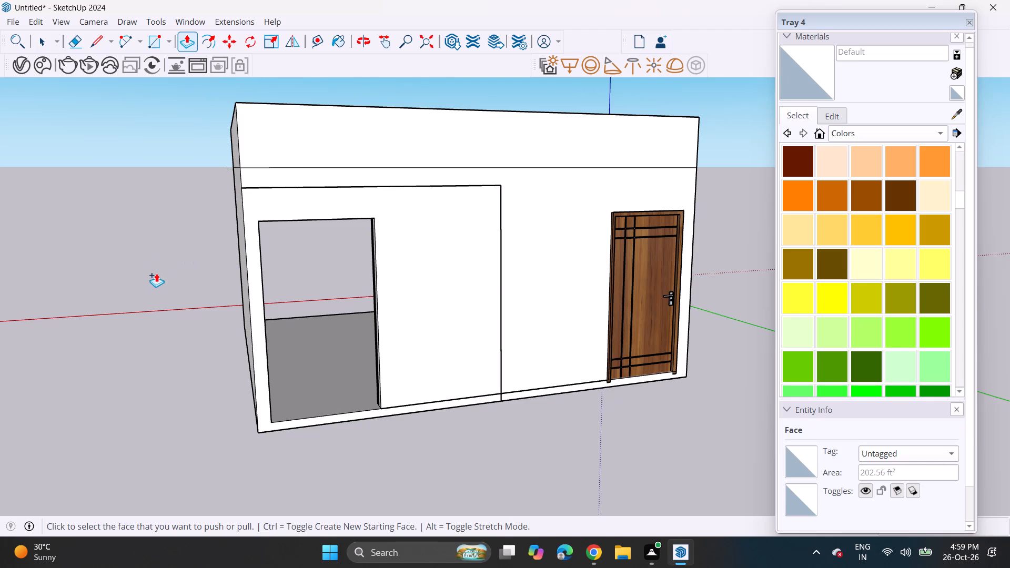
Delete the vertical line between the empty opening and the door, including its short segment at the wall's bottom edge.
{"action": "key", "text": "space"}
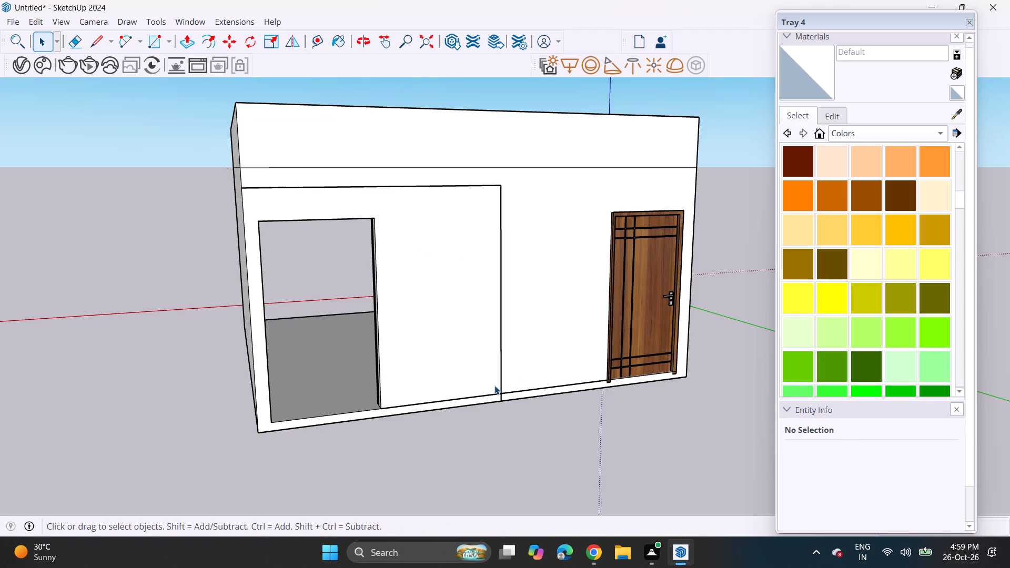
{"action": "left_click", "coordinate": [502, 380]}
{"action": "key", "text": "Delete"}
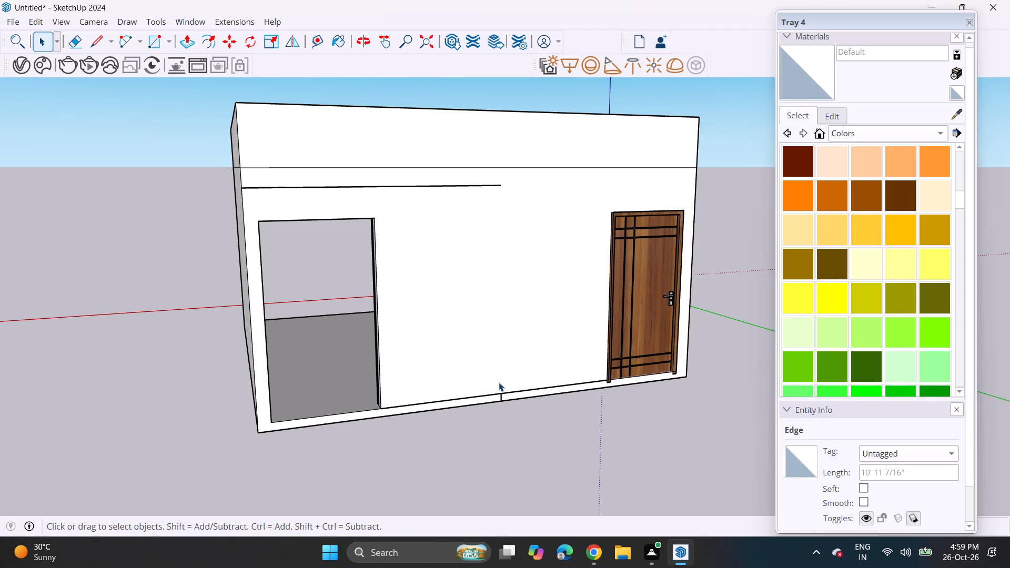
{"action": "left_click", "coordinate": [501, 397]}
{"action": "key", "text": "Delete"}
Delete the line along the base of the outer back wall between the empty opening and the door frame.
{"action": "scroll", "coordinate": [317, 412], "scroll_direction": "up", "scroll_amount": 2}
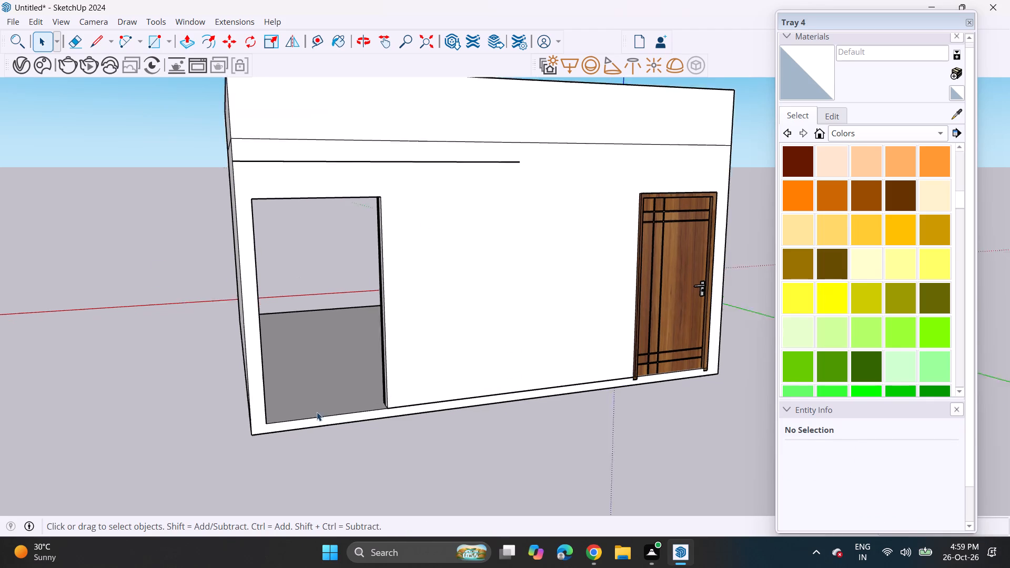
{"action": "scroll", "coordinate": [317, 412], "scroll_direction": "up", "scroll_amount": 2}
{"action": "middle_click_drag", "start_coordinate": [320, 413], "coordinate": [569, 453]}
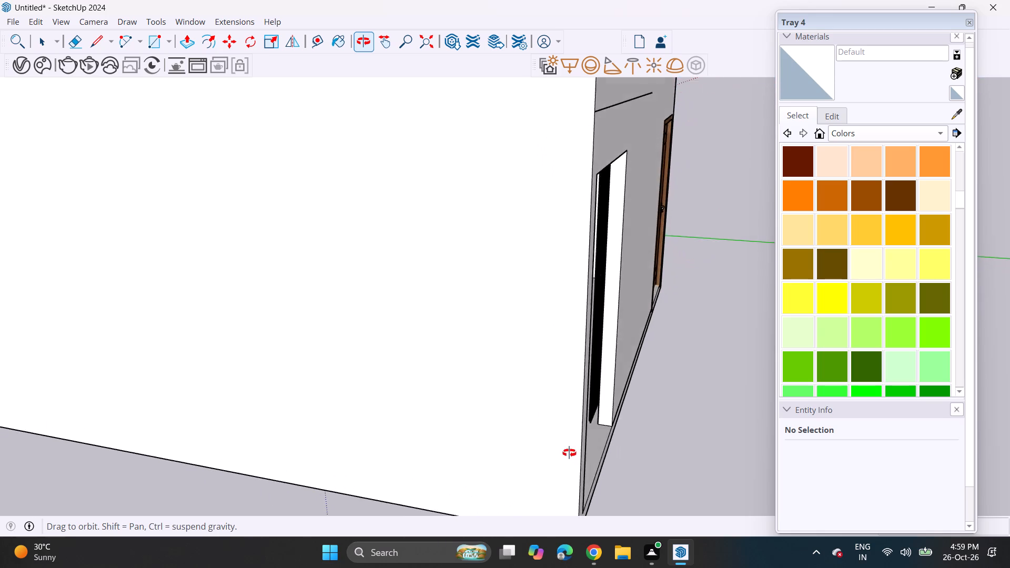
{"action": "middle_click_drag", "start_coordinate": [569, 453], "coordinate": [78, 501]}
{"action": "scroll", "coordinate": [461, 401], "scroll_direction": "up", "scroll_amount": 1}
{"action": "middle_click_drag", "start_coordinate": [435, 394], "coordinate": [281, 362]}
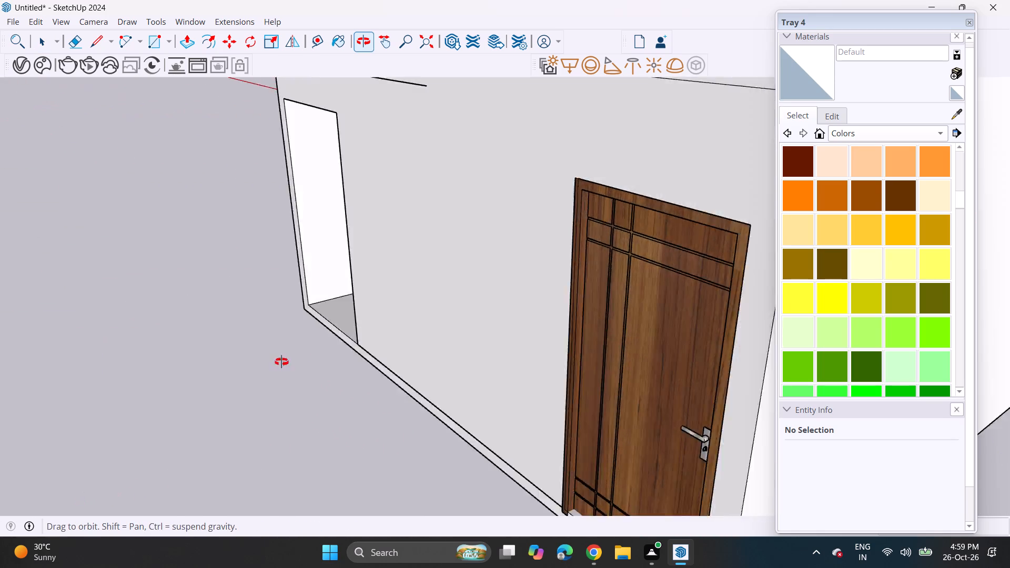
{"action": "middle_click_drag", "start_coordinate": [281, 362], "coordinate": [593, 340]}
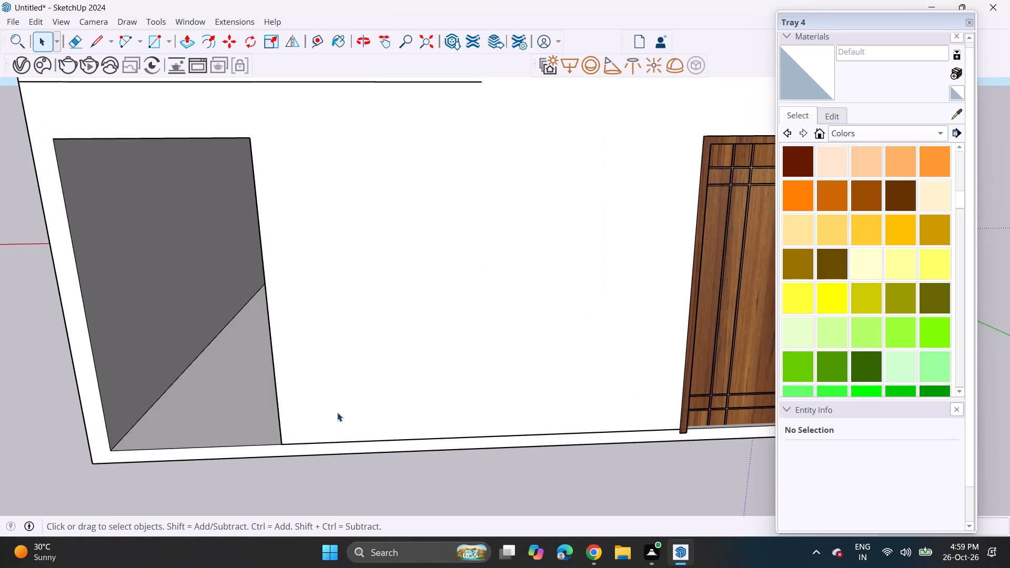
{"action": "scroll", "coordinate": [326, 428], "scroll_direction": "down", "scroll_amount": 3}
{"action": "double_click", "coordinate": [315, 438]}
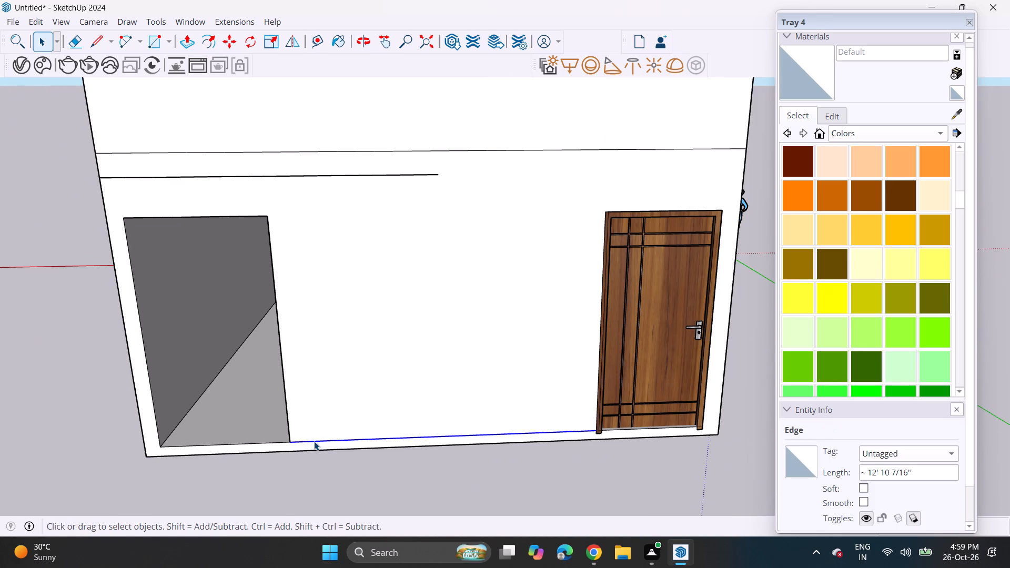
{"action": "key", "text": "Delete"}
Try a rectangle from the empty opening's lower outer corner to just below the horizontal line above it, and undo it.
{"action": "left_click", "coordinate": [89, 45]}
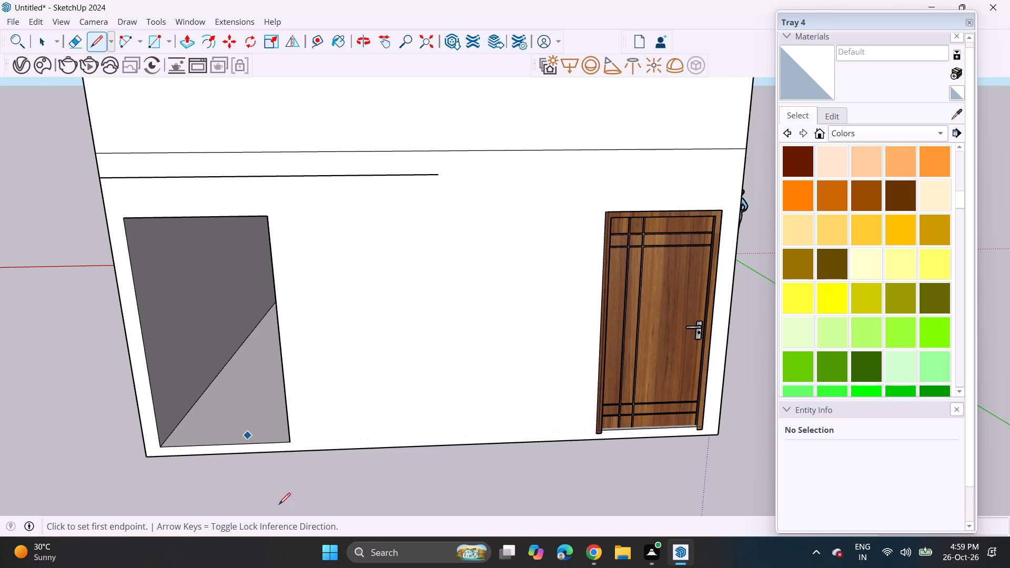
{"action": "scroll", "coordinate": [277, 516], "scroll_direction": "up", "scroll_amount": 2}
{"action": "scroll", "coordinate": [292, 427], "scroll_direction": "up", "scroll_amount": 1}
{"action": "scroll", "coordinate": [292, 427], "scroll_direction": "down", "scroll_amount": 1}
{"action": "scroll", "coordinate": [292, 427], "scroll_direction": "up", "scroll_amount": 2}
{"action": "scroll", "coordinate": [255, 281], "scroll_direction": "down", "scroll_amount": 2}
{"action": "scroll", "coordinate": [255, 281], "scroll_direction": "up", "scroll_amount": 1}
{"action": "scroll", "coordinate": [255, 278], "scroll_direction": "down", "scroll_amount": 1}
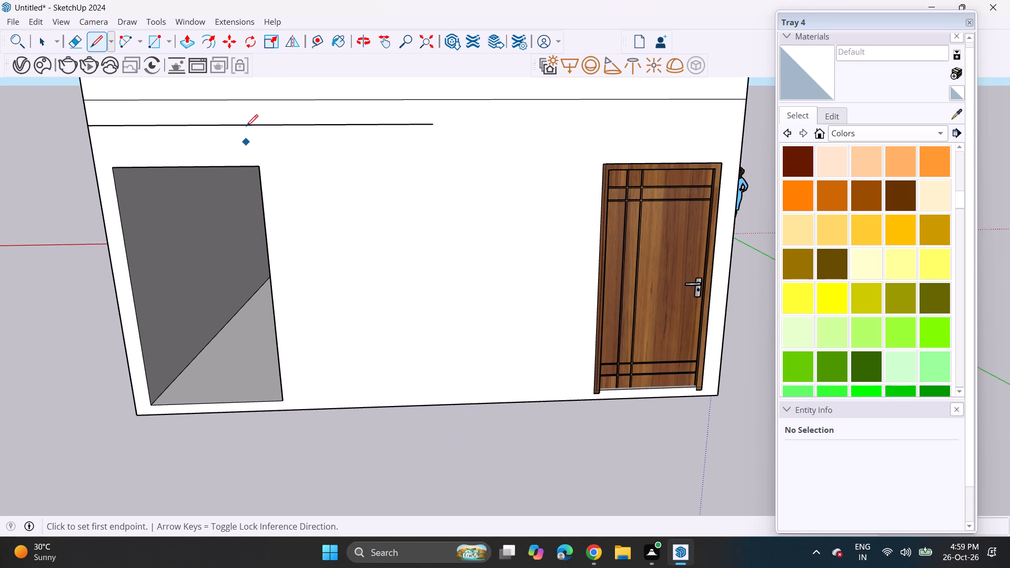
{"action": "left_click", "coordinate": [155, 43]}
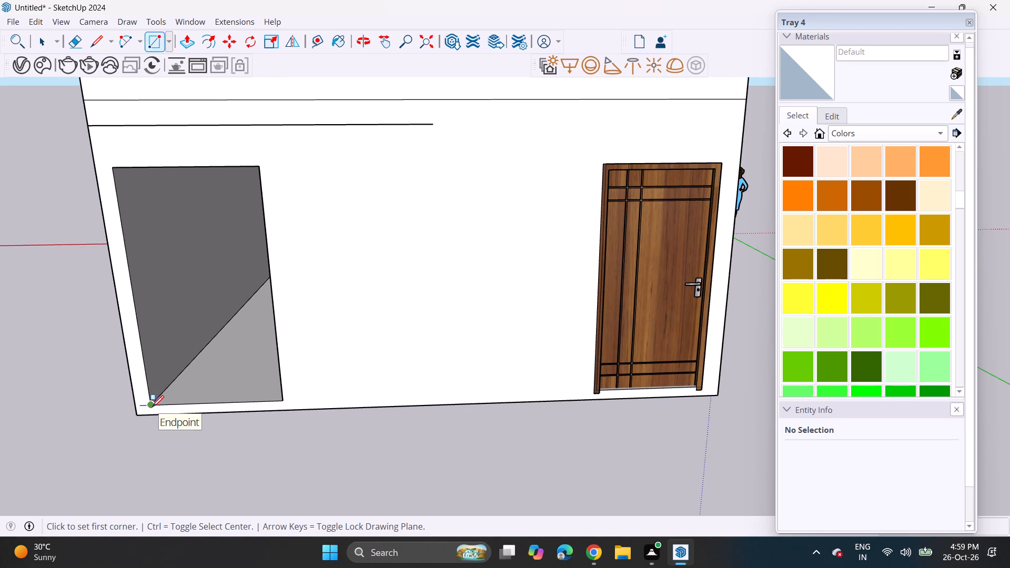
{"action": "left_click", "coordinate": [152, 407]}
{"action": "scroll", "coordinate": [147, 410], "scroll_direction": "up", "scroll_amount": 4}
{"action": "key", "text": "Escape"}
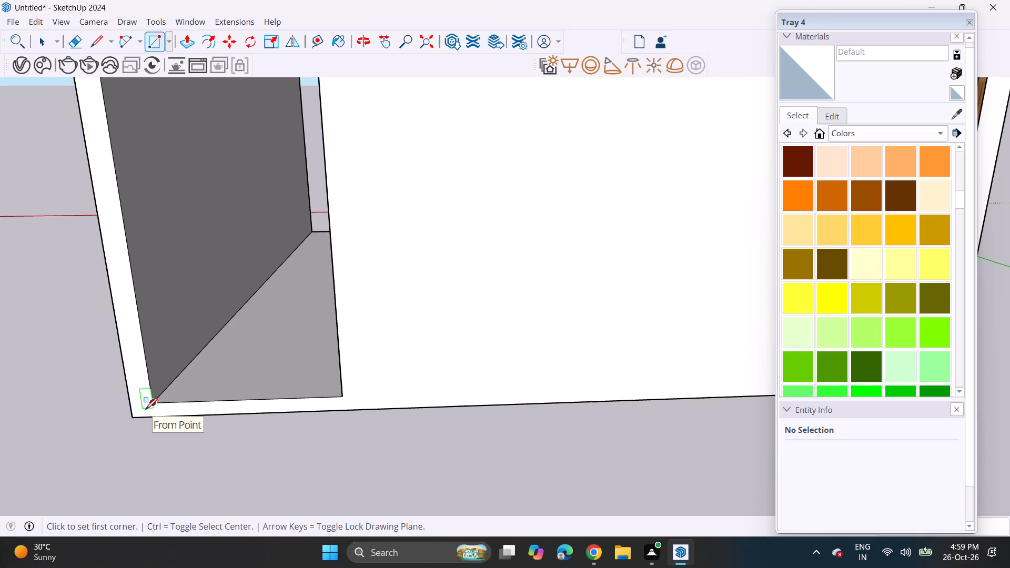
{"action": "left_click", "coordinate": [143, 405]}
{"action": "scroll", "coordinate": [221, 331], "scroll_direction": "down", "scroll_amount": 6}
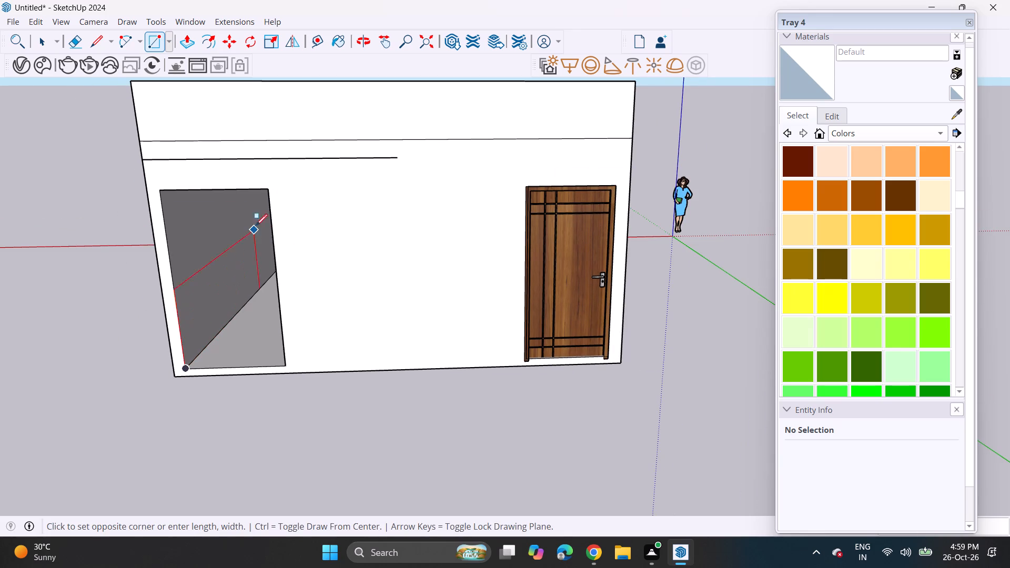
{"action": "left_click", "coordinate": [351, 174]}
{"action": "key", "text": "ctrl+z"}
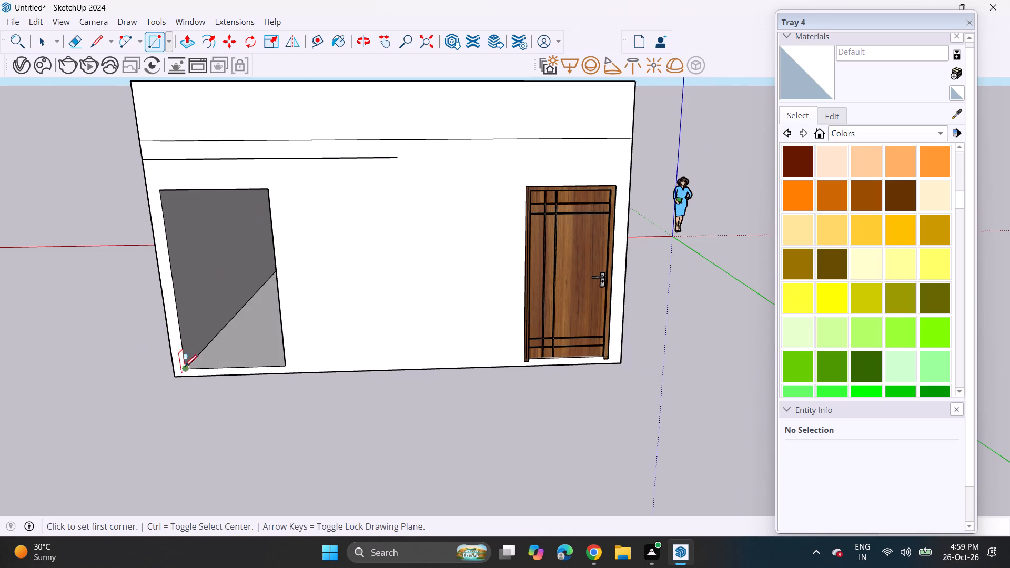
Draw a rectangle on the outer back wall from its bottom corner beside the empty opening to the horizontal line's free end.
{"action": "scroll", "coordinate": [182, 379], "scroll_direction": "up", "scroll_amount": 6}
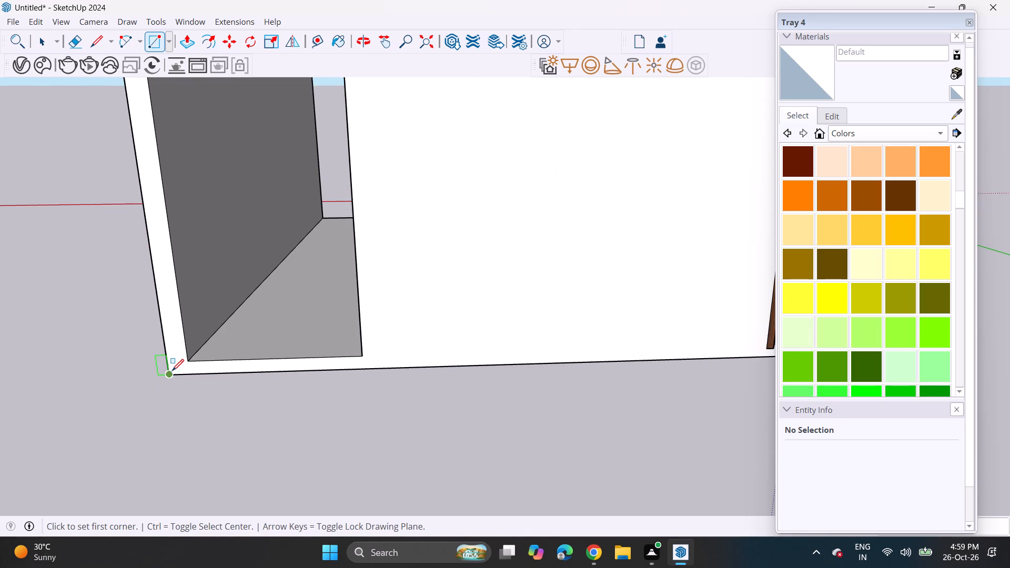
{"action": "left_click", "coordinate": [172, 371]}
{"action": "scroll", "coordinate": [199, 341], "scroll_direction": "down", "scroll_amount": 8}
{"action": "scroll", "coordinate": [249, 275], "scroll_direction": "down", "scroll_amount": 4}
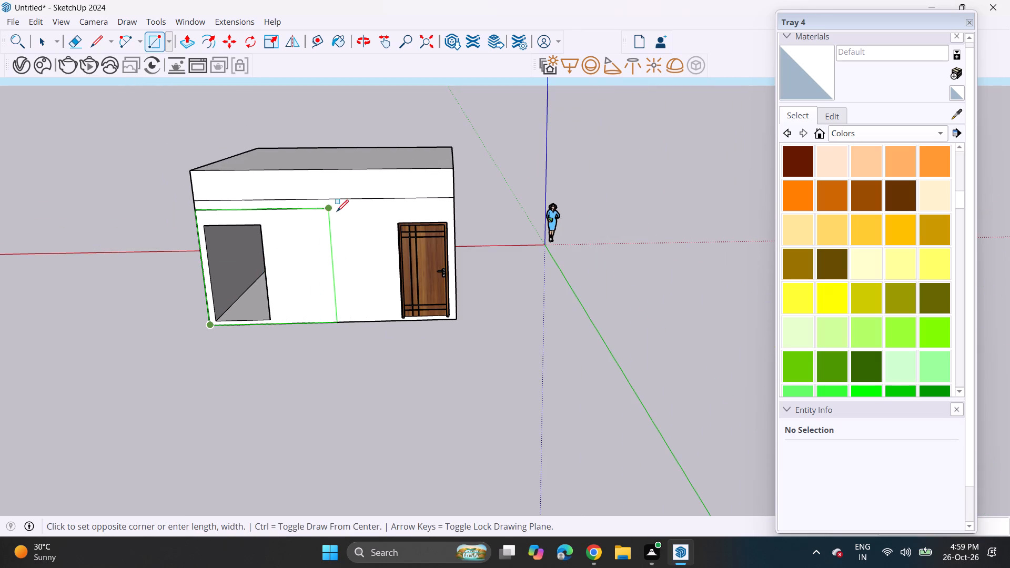
{"action": "left_click", "coordinate": [328, 209]}
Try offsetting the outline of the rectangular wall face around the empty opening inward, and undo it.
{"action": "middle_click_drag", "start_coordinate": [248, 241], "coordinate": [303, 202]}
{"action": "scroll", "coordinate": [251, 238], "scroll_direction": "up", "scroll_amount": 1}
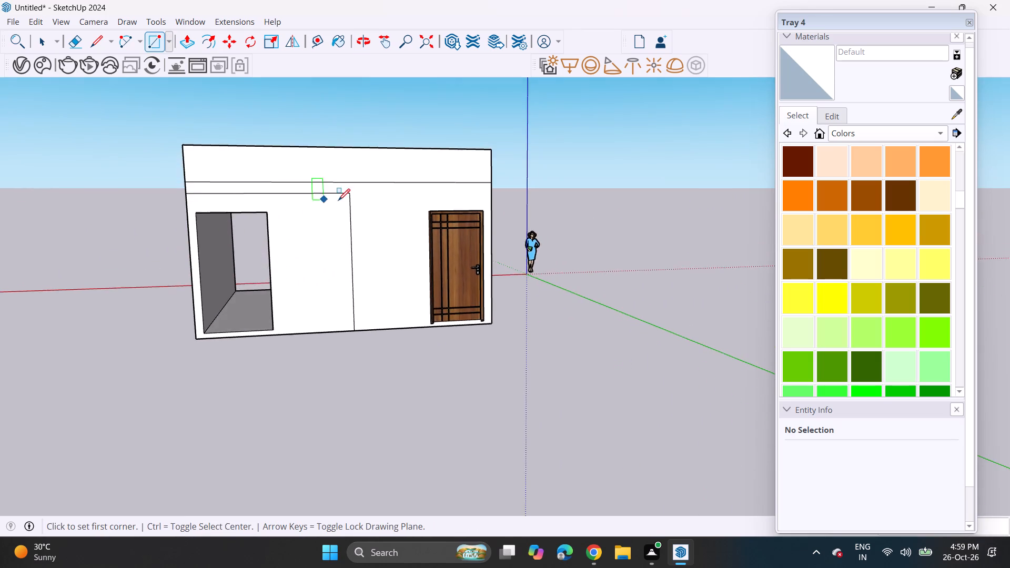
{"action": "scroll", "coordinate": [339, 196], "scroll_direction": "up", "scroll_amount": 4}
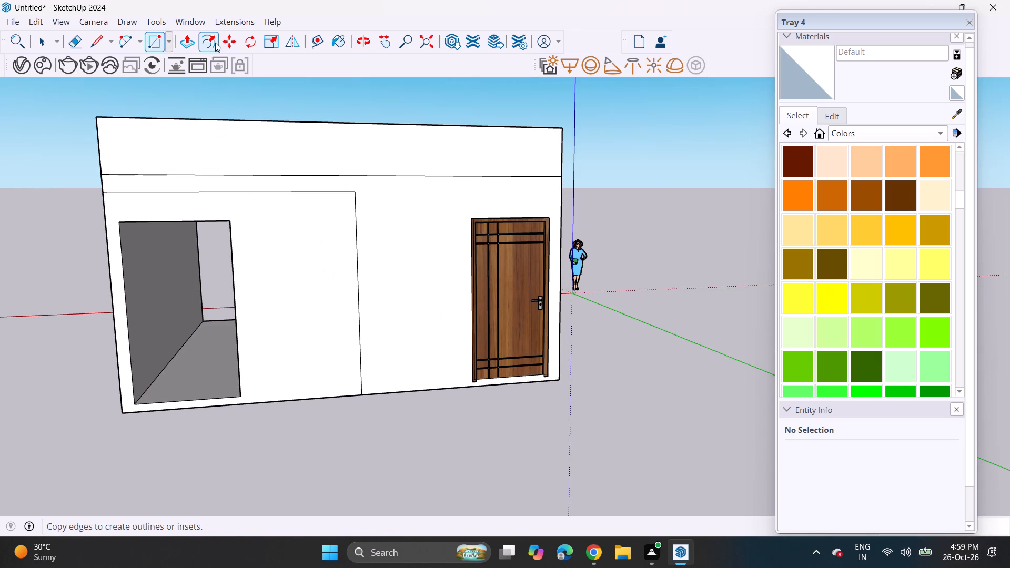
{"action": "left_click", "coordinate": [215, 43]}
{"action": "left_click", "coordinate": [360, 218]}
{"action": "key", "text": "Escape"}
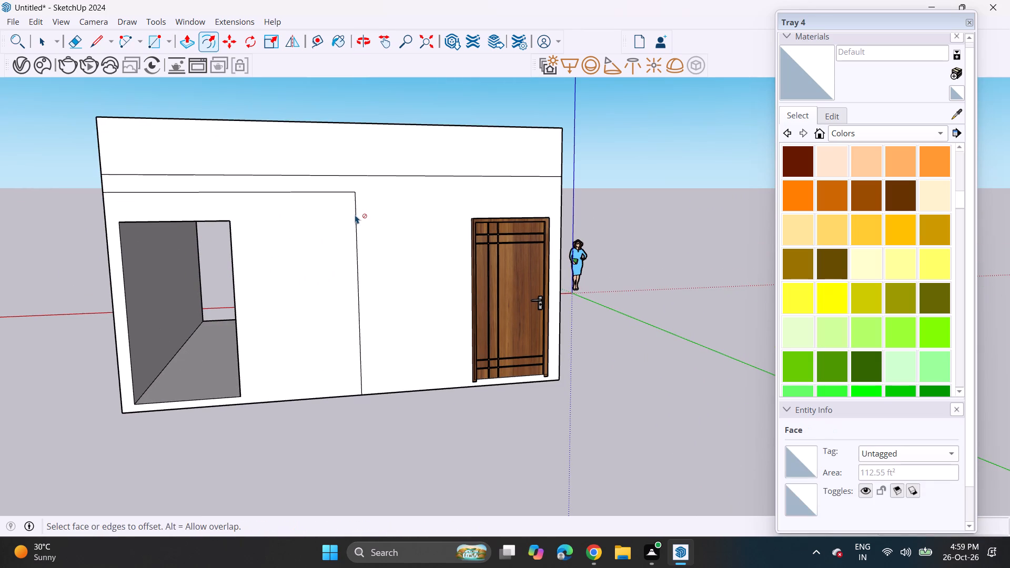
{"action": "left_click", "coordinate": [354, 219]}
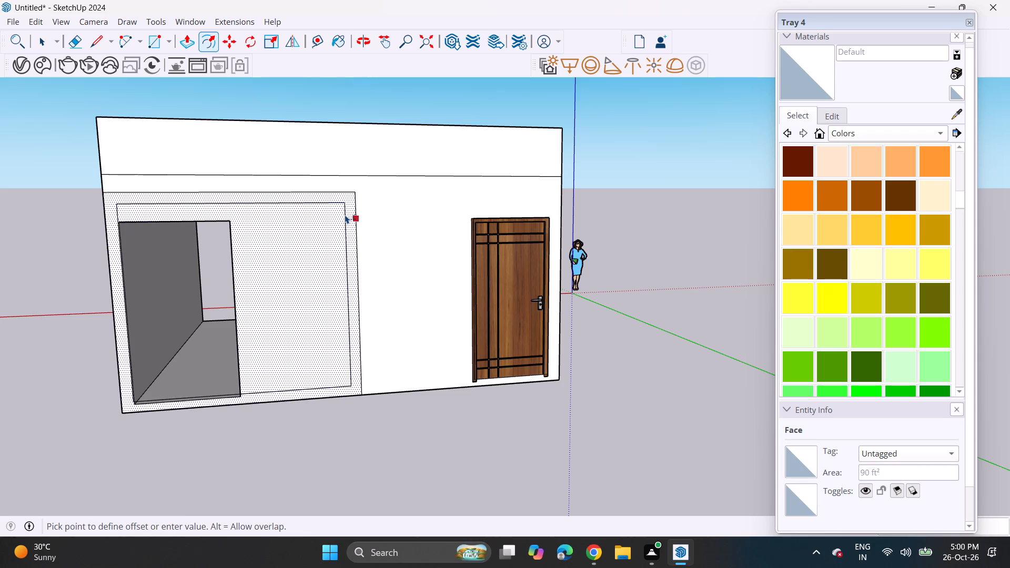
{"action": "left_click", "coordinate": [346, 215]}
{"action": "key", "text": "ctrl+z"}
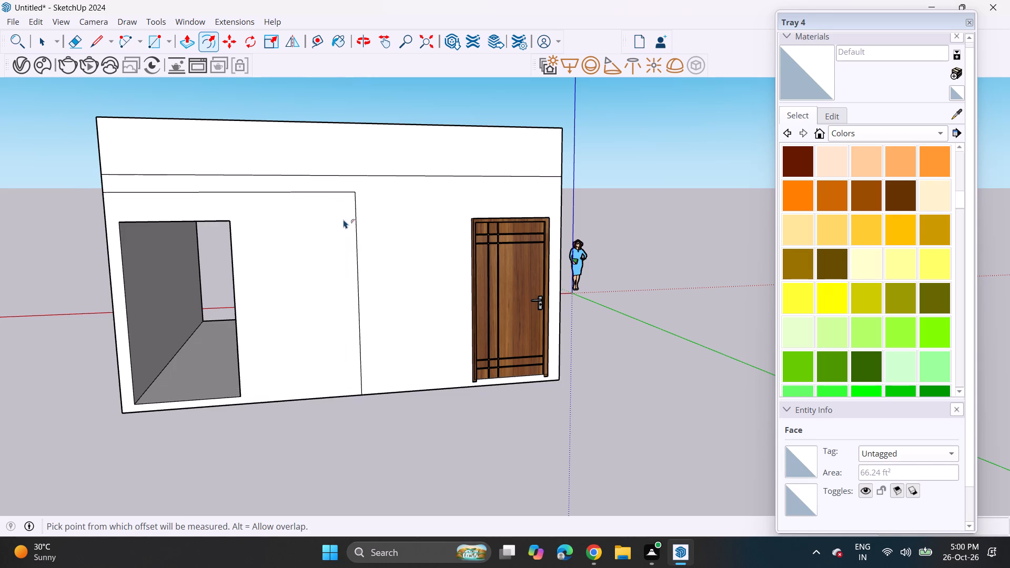
Offset the outline of the rectangular wall face around the empty opening slightly inward to form a narrow border.
{"action": "left_click", "coordinate": [360, 207]}
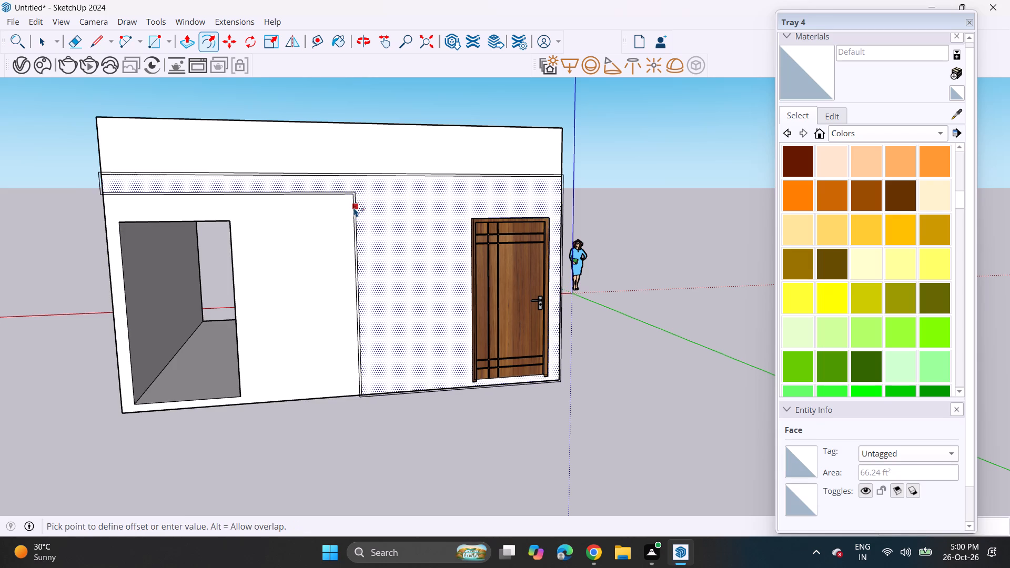
{"action": "key", "text": "Escape"}
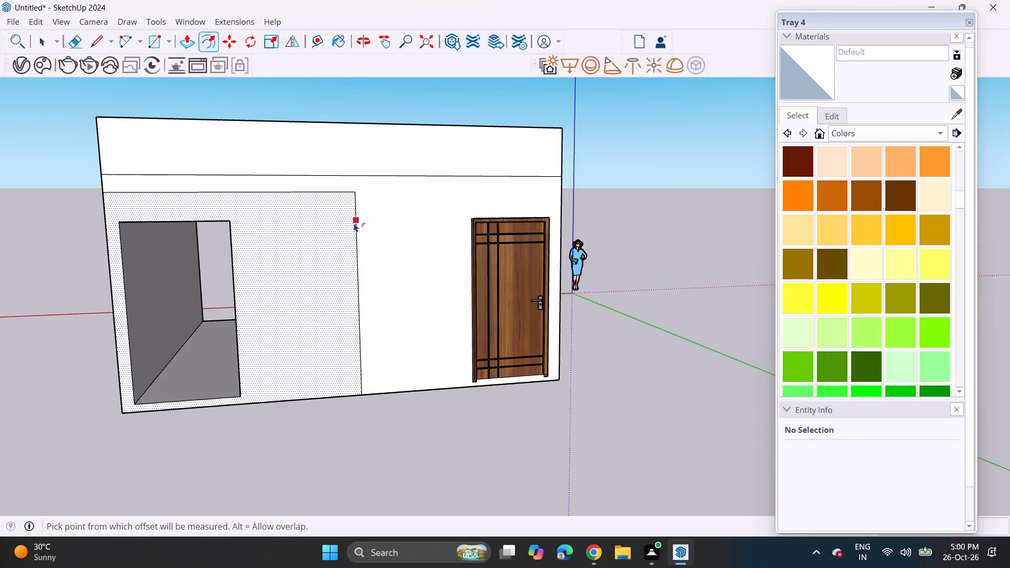
{"action": "left_click", "coordinate": [354, 223]}
{"action": "left_click", "coordinate": [352, 224]}
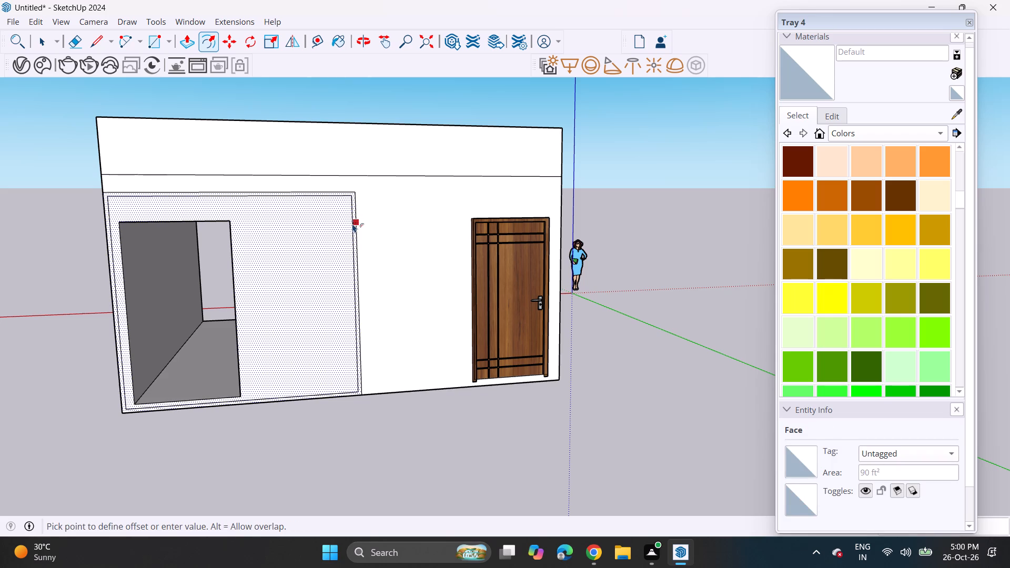
Push/Pull the narrow border around the empty opening outward from the back wall to form a deep projecting frame.
{"action": "left_click", "coordinate": [190, 43]}
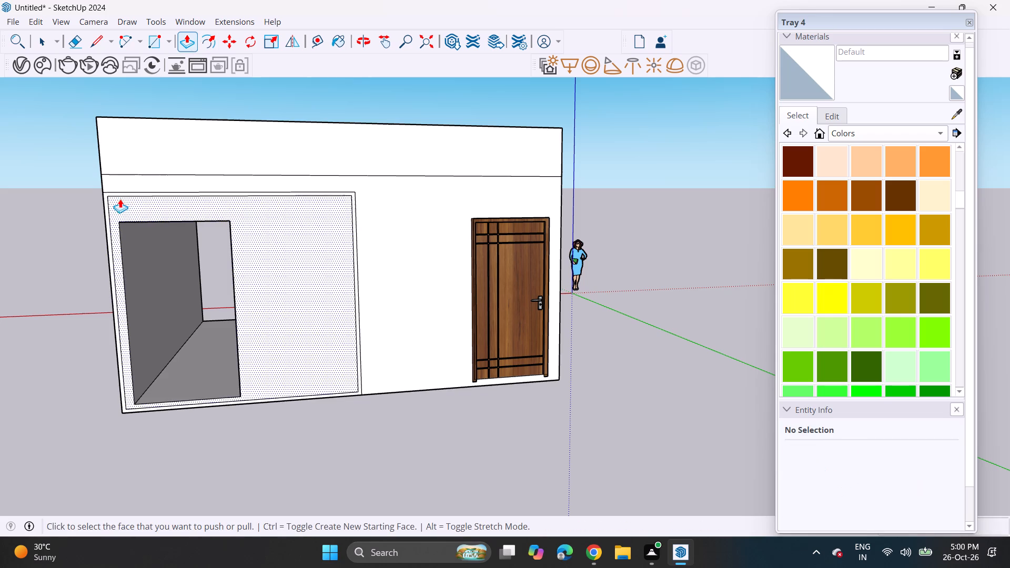
{"action": "left_click", "coordinate": [106, 215]}
{"action": "scroll", "coordinate": [59, 272], "scroll_direction": "up", "scroll_amount": 1}
{"action": "scroll", "coordinate": [59, 272], "scroll_direction": "down", "scroll_amount": 4}
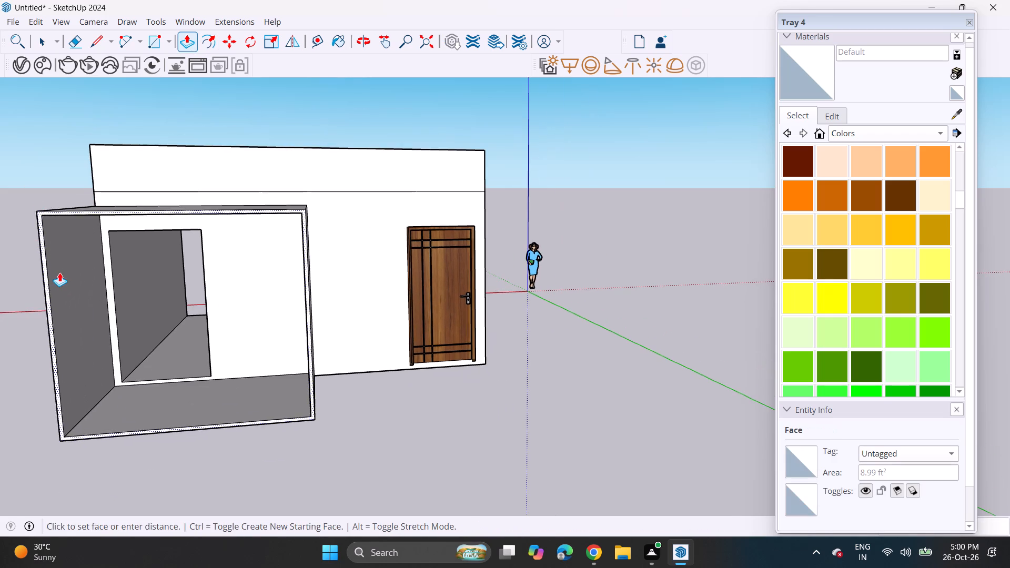
{"action": "middle_click_drag", "start_coordinate": [76, 299], "coordinate": [139, 289], "text": "shift"}
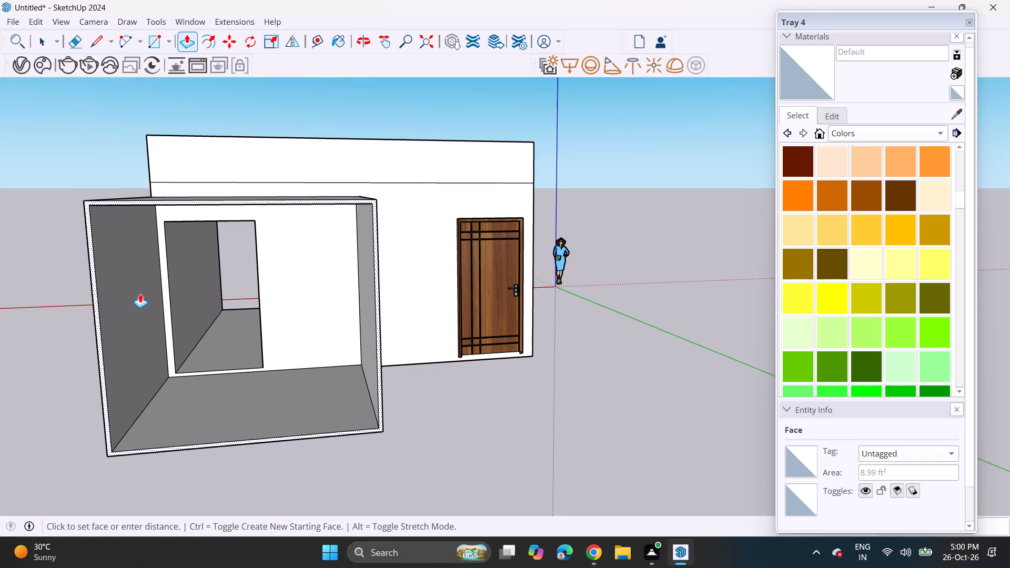
{"action": "left_click", "coordinate": [141, 293]}
Draw a rectangle across the projecting frame's open front, from its upper outer corner to the diagonally opposite lower corner.
{"action": "left_click", "coordinate": [103, 43]}
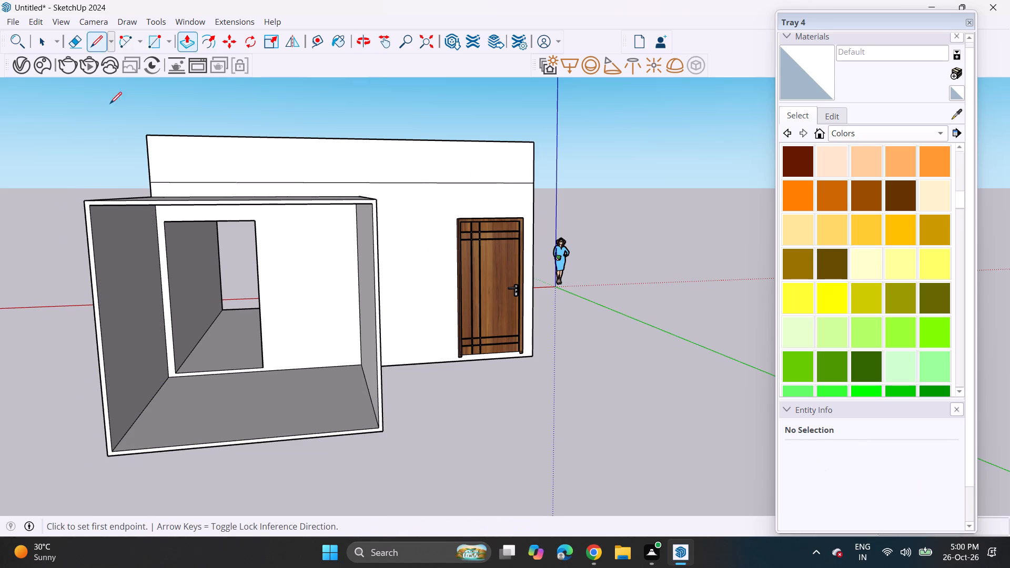
{"action": "left_click", "coordinate": [159, 43]}
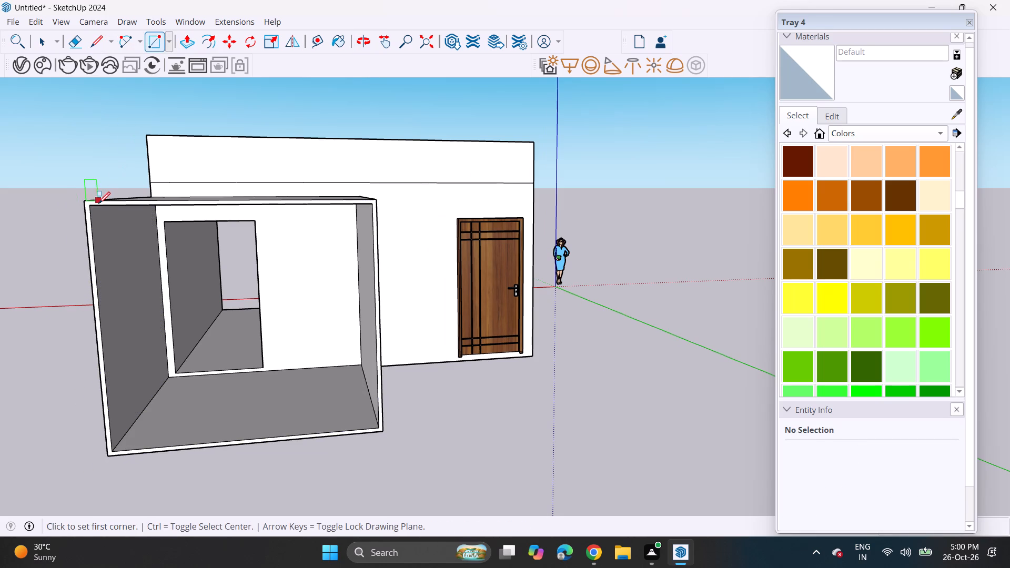
{"action": "left_click", "coordinate": [86, 202]}
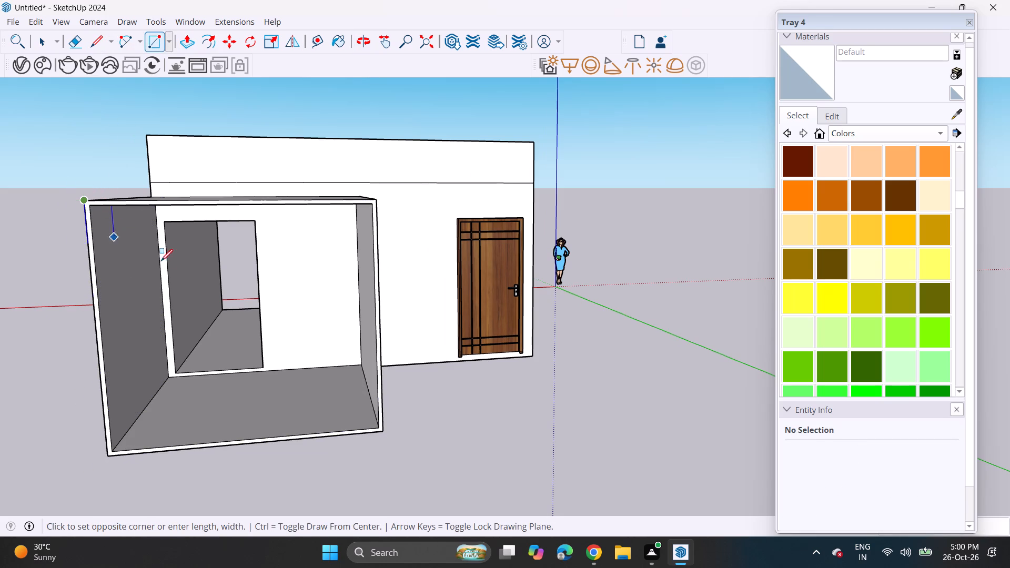
{"action": "left_click", "coordinate": [383, 427]}
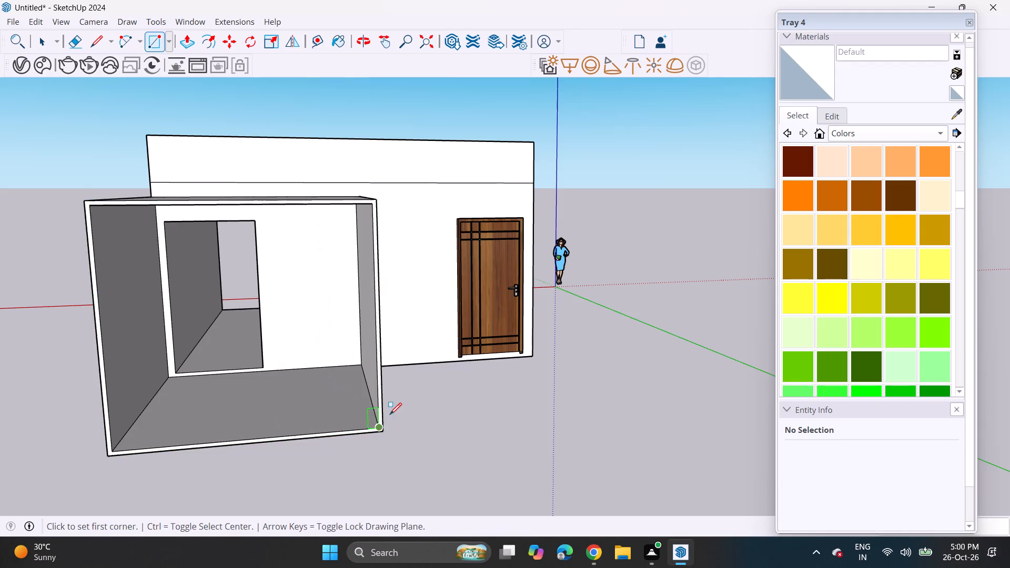
{"action": "left_click", "coordinate": [88, 202]}
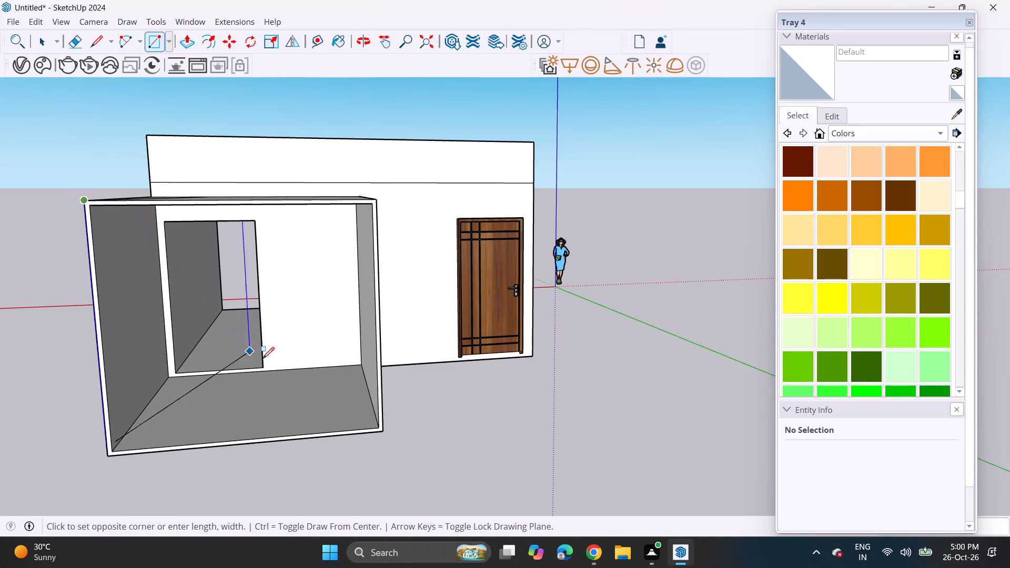
{"action": "left_click", "coordinate": [386, 427]}
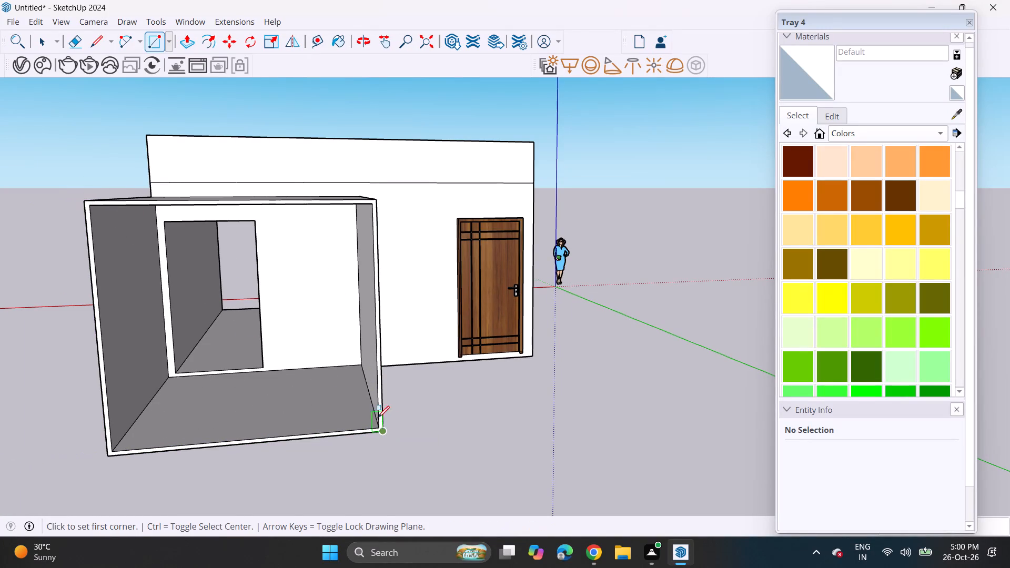
Push/Pull the projecting frame's front rim slightly inward to close off its open front.
{"action": "left_click", "coordinate": [184, 44]}
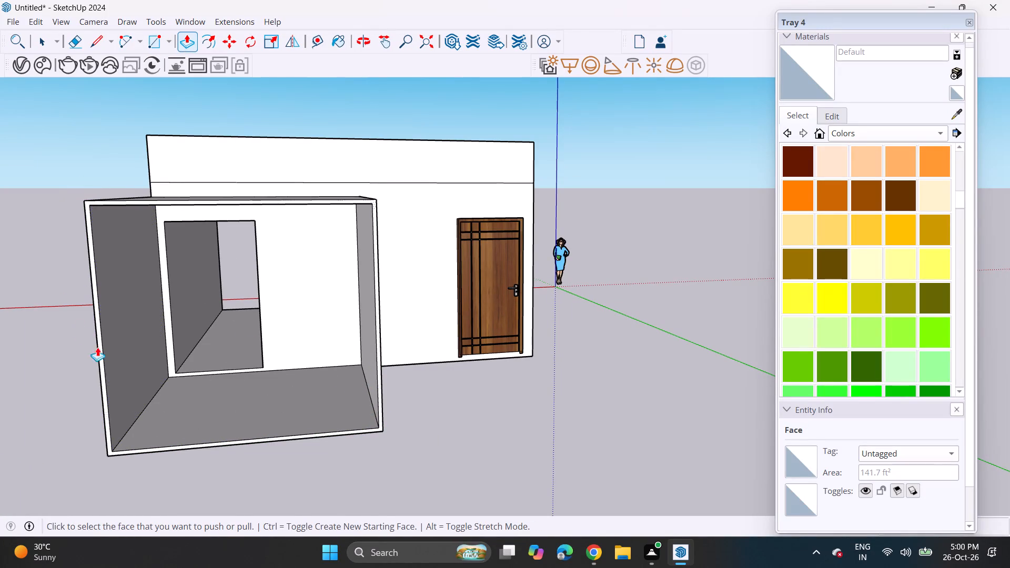
{"action": "middle_click_drag", "start_coordinate": [170, 379], "coordinate": [38, 395]}
{"action": "scroll", "coordinate": [70, 385], "scroll_direction": "up", "scroll_amount": 1}
{"action": "scroll", "coordinate": [71, 384], "scroll_direction": "down", "scroll_amount": 1}
{"action": "scroll", "coordinate": [71, 382], "scroll_direction": "up", "scroll_amount": 2}
{"action": "left_click", "coordinate": [99, 379]}
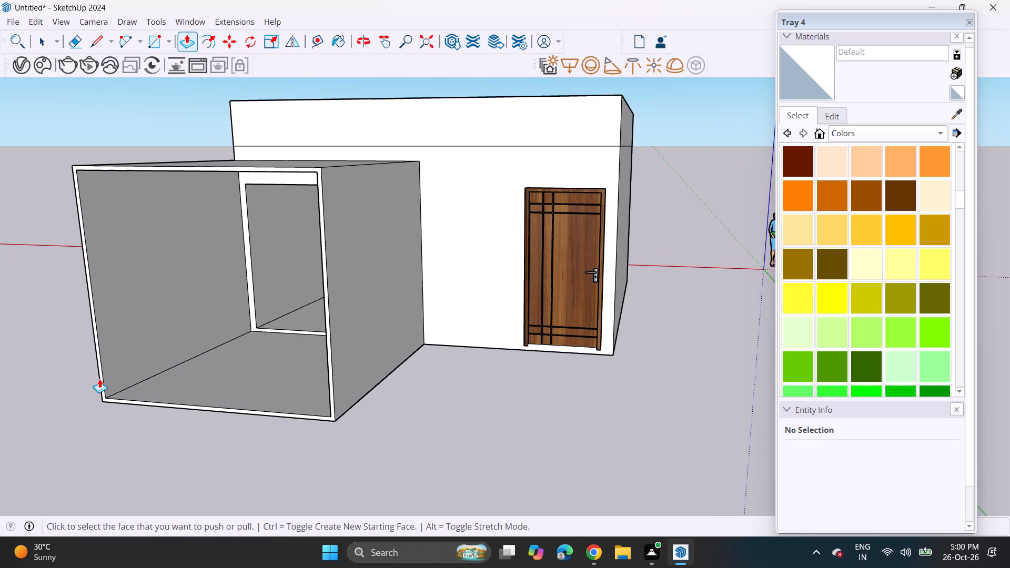
{"action": "left_click", "coordinate": [103, 382]}
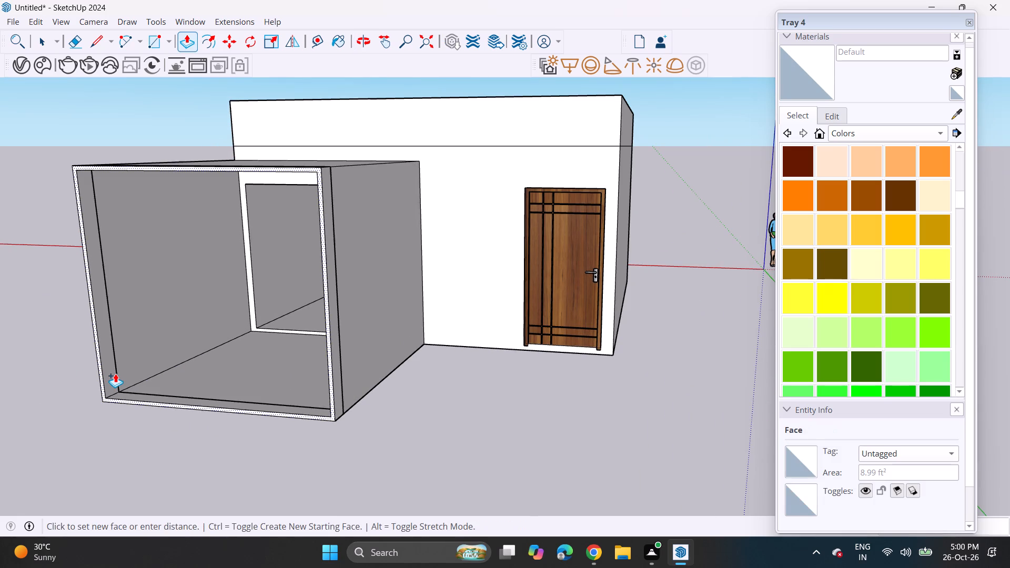
{"action": "left_click", "coordinate": [115, 373]}
{"action": "left_click", "coordinate": [108, 379]}
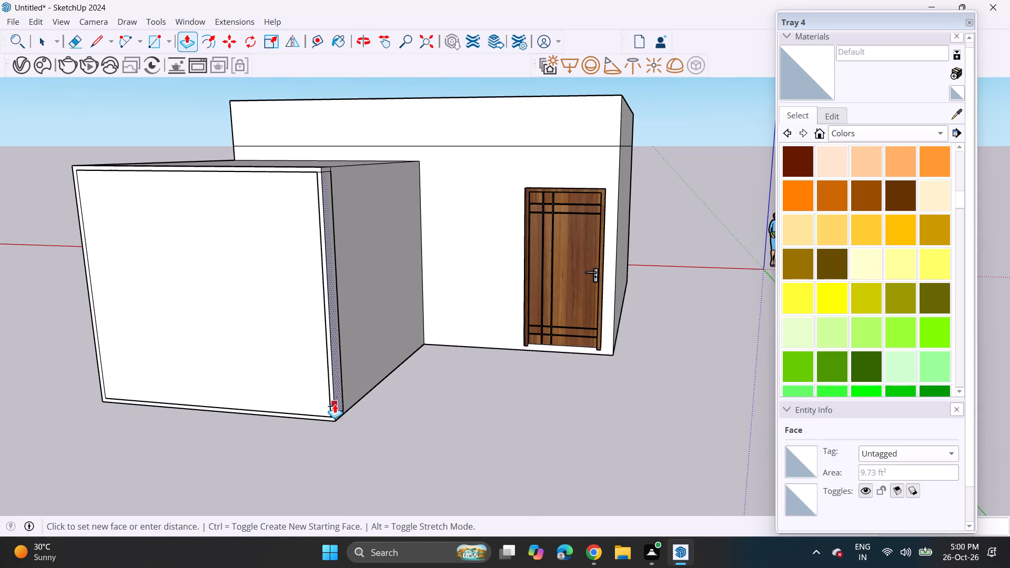
{"action": "left_click", "coordinate": [335, 404]}
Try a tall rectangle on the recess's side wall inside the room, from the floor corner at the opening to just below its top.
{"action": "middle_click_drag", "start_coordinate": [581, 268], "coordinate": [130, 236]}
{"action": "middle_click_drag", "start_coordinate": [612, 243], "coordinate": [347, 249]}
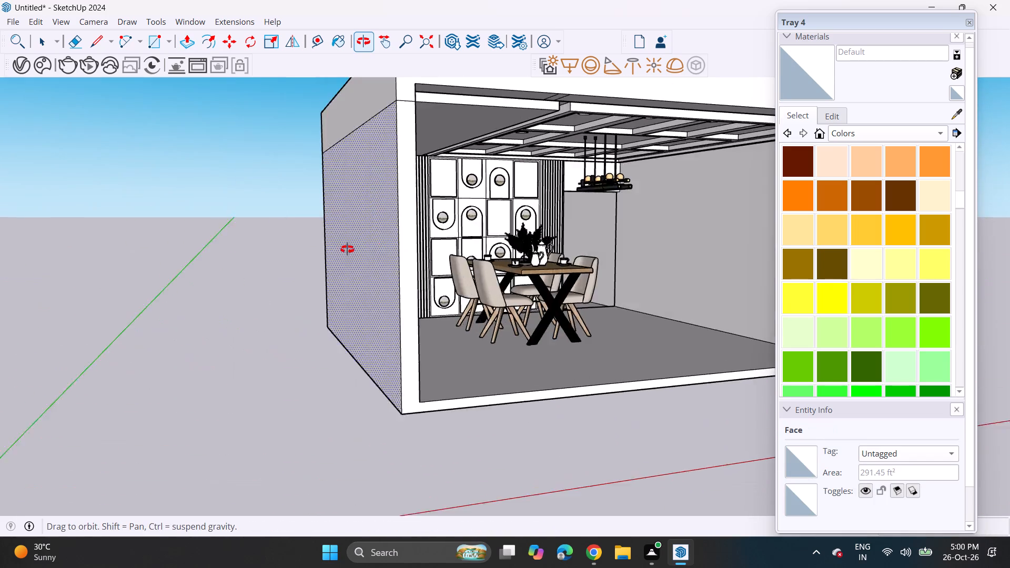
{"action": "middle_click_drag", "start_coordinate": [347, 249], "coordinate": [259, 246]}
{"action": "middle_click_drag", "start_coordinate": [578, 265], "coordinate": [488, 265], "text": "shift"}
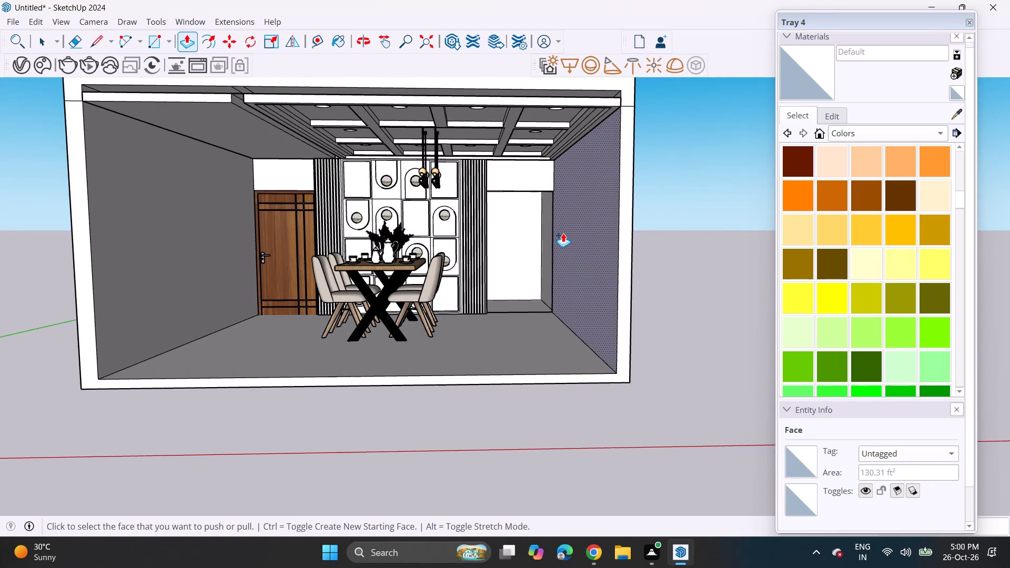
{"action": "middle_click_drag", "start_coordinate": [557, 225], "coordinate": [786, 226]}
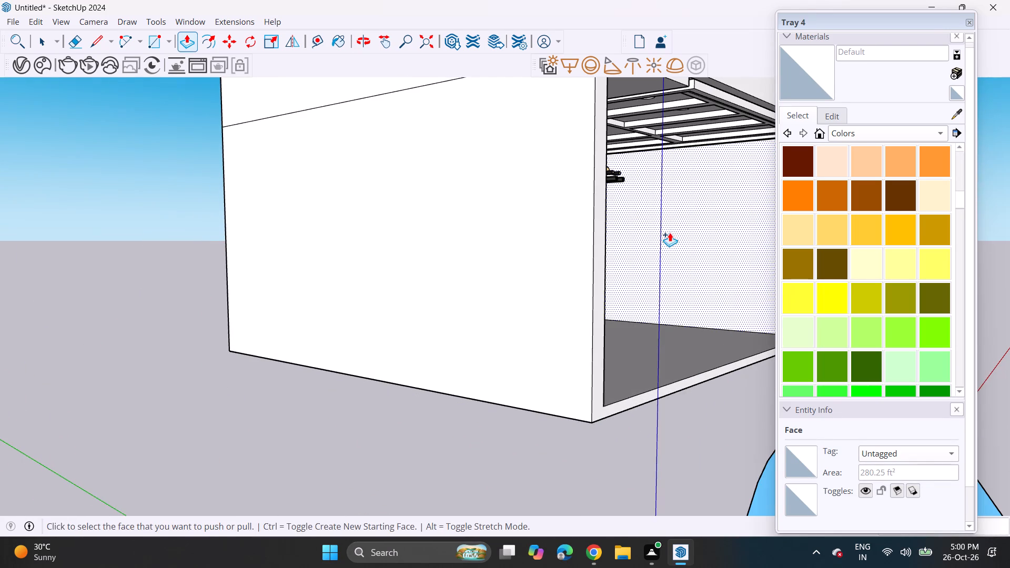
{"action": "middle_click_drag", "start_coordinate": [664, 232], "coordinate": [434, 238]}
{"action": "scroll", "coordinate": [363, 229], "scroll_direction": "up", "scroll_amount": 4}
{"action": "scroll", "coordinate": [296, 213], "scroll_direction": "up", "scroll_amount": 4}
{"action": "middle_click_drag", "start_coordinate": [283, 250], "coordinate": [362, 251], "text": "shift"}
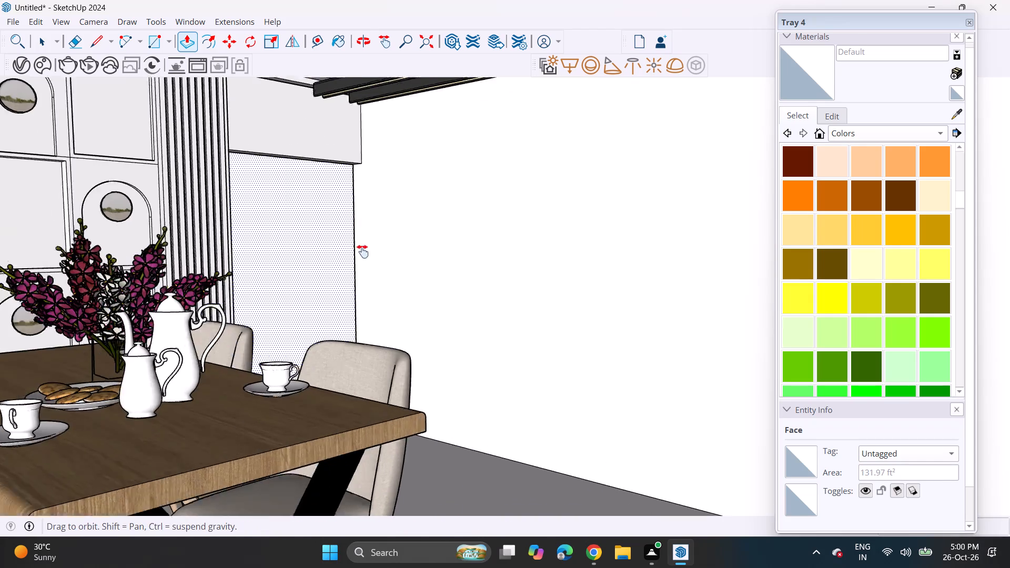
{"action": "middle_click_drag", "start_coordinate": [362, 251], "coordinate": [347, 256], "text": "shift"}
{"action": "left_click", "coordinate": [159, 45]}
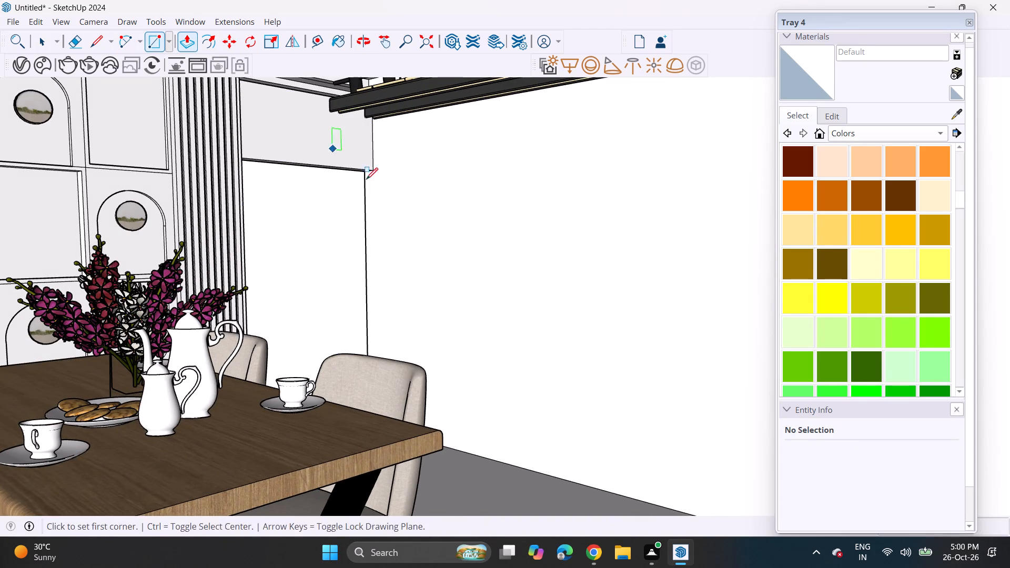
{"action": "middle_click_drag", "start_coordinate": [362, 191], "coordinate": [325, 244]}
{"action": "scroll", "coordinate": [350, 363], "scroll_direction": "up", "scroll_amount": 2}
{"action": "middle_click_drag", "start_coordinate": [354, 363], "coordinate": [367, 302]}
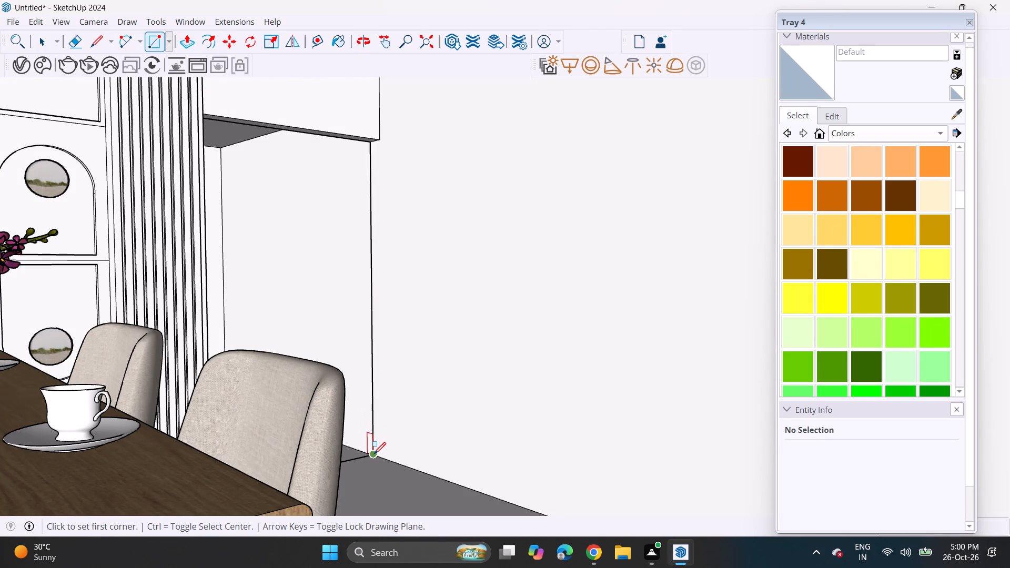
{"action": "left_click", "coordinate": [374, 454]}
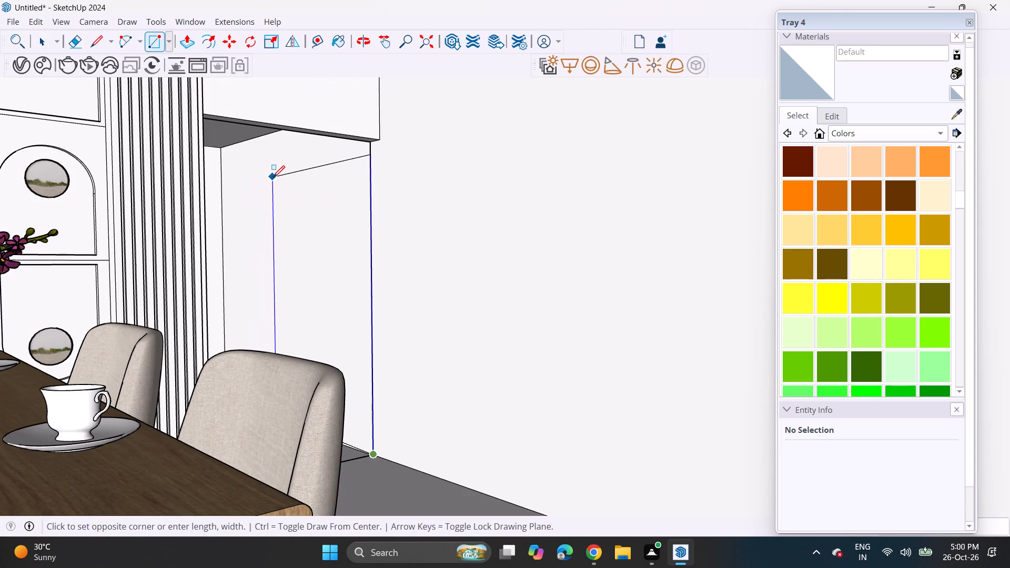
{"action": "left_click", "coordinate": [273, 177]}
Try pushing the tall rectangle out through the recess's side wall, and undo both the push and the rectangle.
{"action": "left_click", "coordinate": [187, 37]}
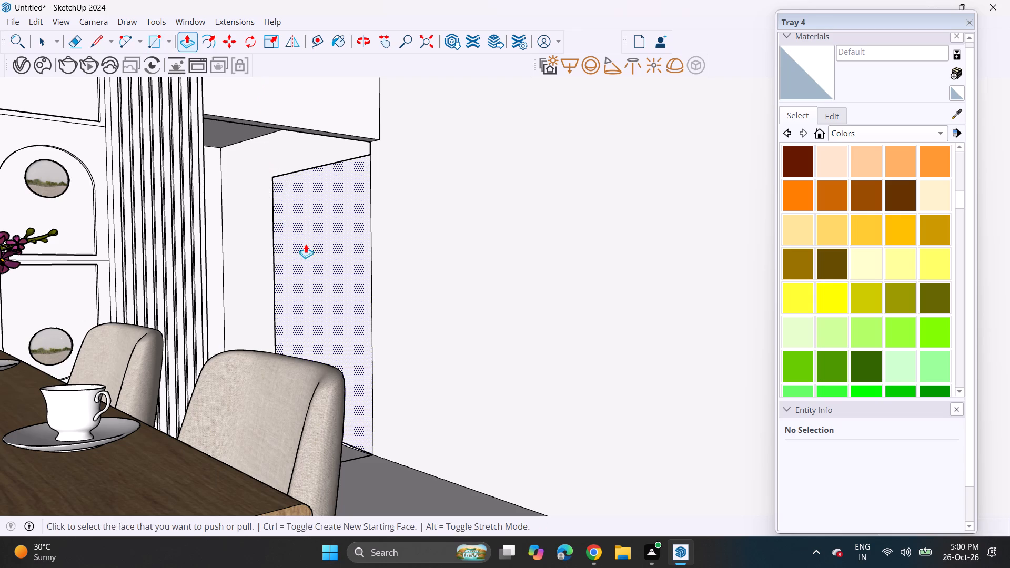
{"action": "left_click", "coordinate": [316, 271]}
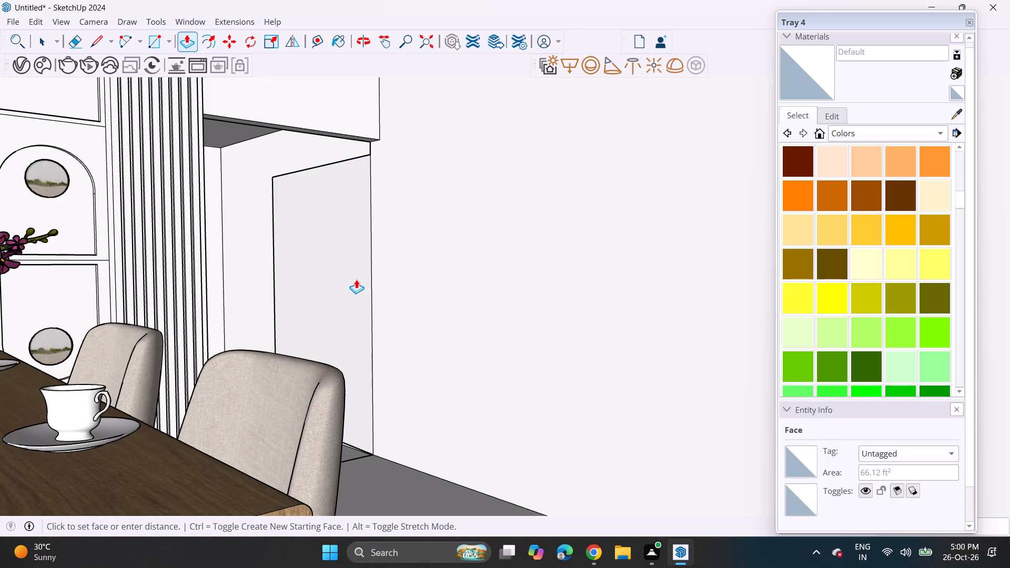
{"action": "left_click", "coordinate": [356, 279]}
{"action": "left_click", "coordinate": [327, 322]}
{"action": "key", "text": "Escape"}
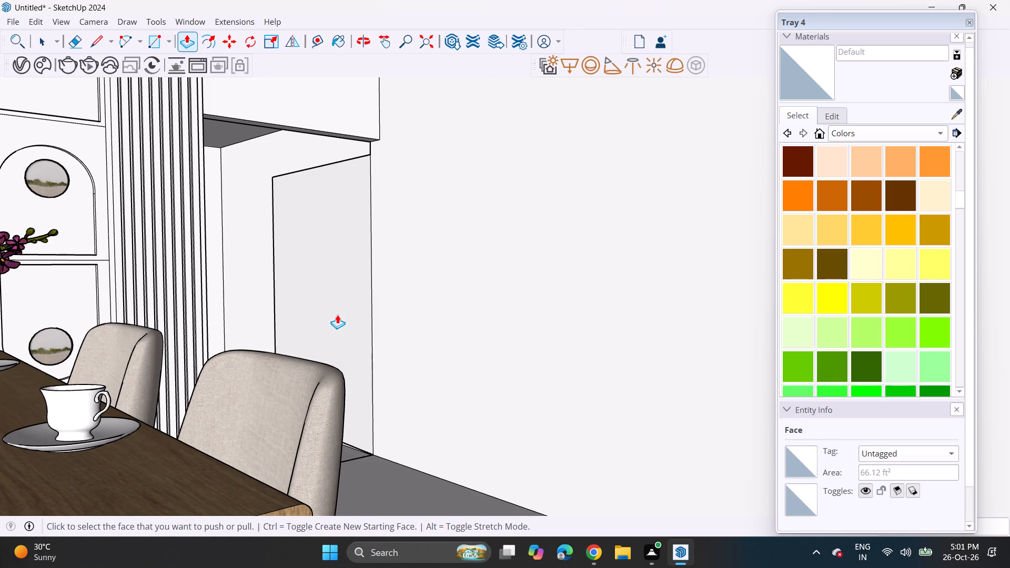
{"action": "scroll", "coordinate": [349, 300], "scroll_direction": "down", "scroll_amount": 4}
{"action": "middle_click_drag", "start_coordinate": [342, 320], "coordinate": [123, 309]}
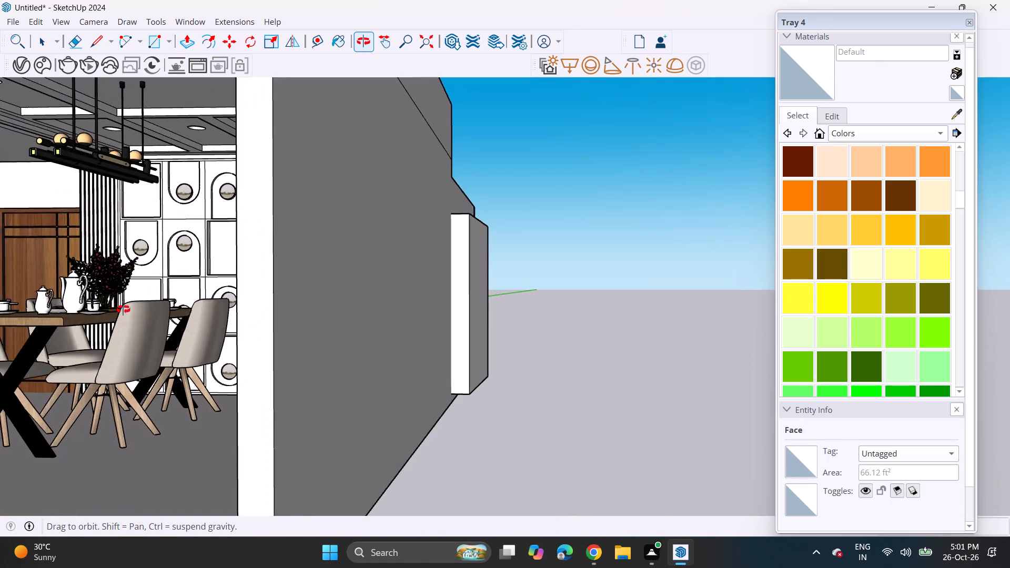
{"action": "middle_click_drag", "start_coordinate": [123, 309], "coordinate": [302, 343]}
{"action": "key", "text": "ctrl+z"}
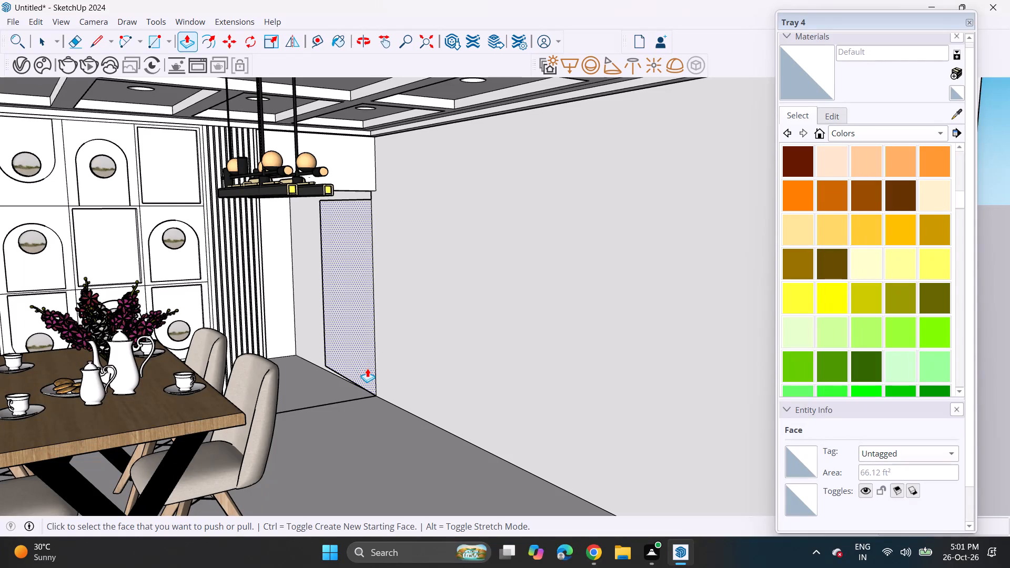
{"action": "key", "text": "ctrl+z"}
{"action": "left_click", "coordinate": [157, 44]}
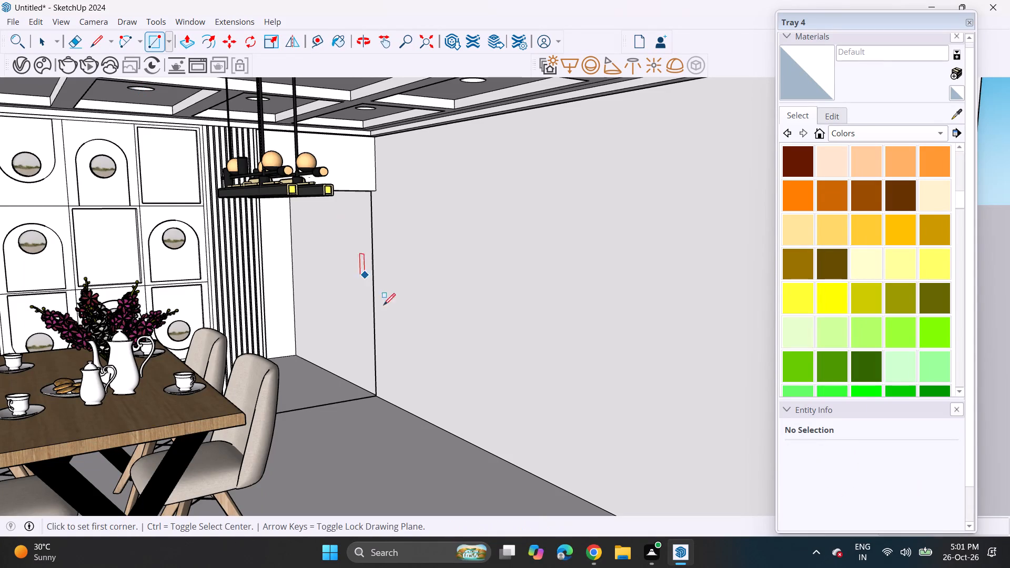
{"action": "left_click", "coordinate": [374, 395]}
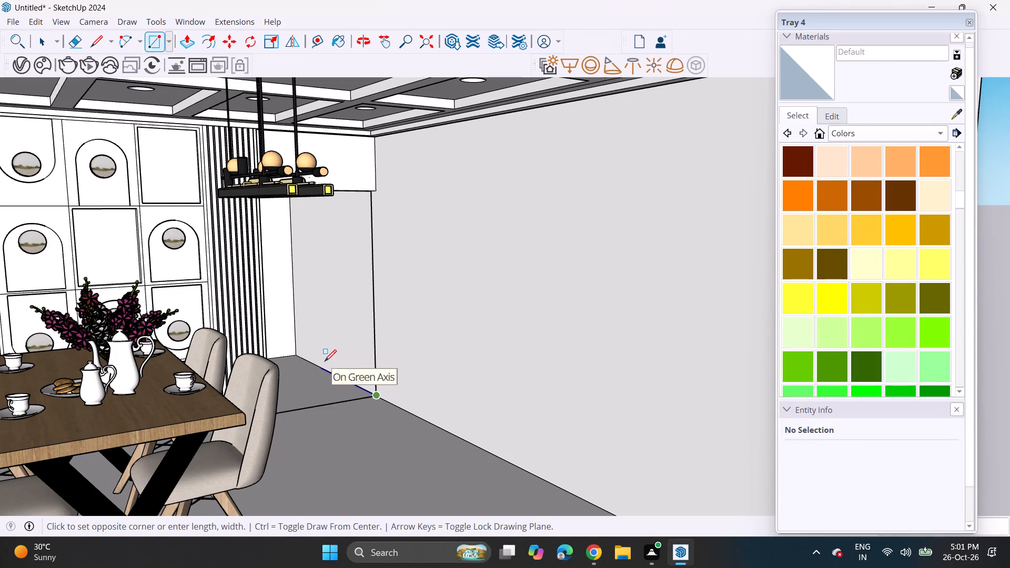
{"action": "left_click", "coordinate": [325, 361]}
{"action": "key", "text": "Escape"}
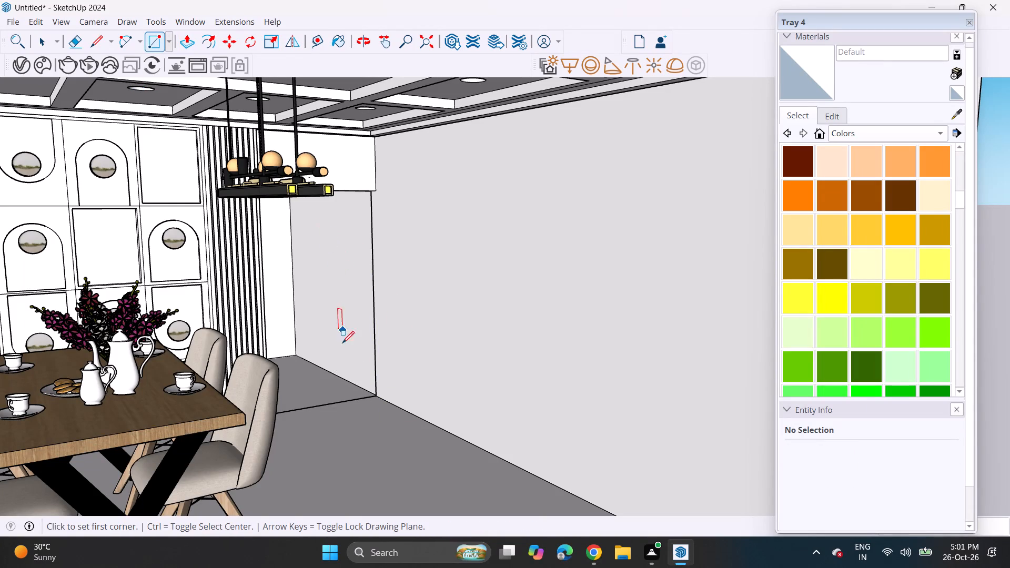
Draw a tall rectangle on the recess's side wall, from the floor corner at the room opening to a point below the recess's top.
{"action": "scroll", "coordinate": [342, 354], "scroll_direction": "up", "scroll_amount": 9}
{"action": "scroll", "coordinate": [413, 457], "scroll_direction": "up", "scroll_amount": 2}
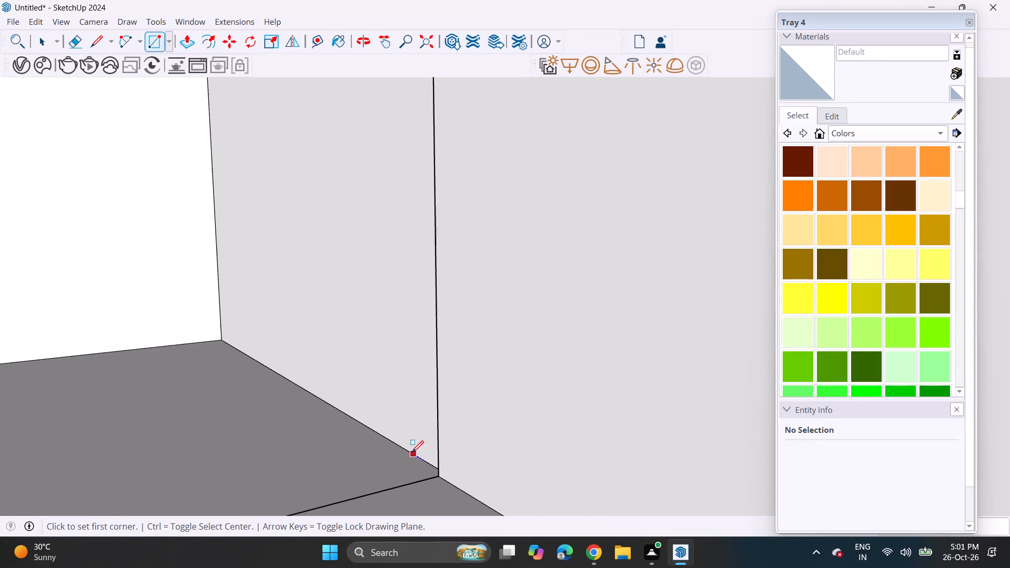
{"action": "scroll", "coordinate": [412, 452], "scroll_direction": "up", "scroll_amount": 4}
{"action": "middle_click_drag", "start_coordinate": [393, 443], "coordinate": [636, 511]}
{"action": "scroll", "coordinate": [702, 513], "scroll_direction": "up", "scroll_amount": 1}
{"action": "middle_click_drag", "start_coordinate": [636, 511], "coordinate": [703, 513]}
{"action": "left_click", "coordinate": [502, 480]}
{"action": "scroll", "coordinate": [231, 449], "scroll_direction": "down", "scroll_amount": 6}
{"action": "middle_click_drag", "start_coordinate": [151, 395], "coordinate": [120, 321]}
{"action": "scroll", "coordinate": [123, 319], "scroll_direction": "up", "scroll_amount": 1}
{"action": "middle_click_drag", "start_coordinate": [130, 316], "coordinate": [754, 308], "text": "shift"}
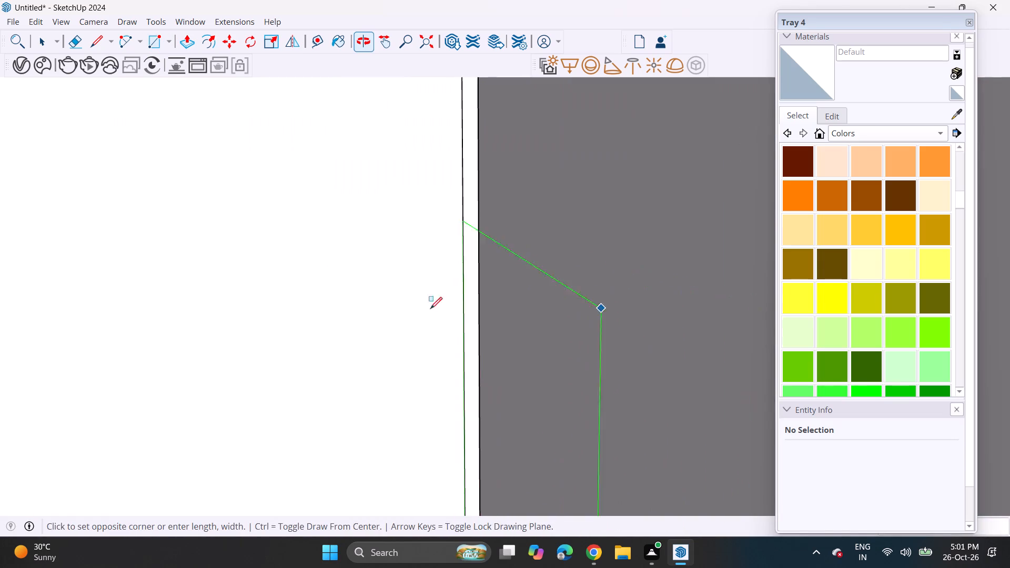
{"action": "middle_click_drag", "start_coordinate": [331, 285], "coordinate": [658, 300], "text": "shift"}
{"action": "scroll", "coordinate": [551, 257], "scroll_direction": "down", "scroll_amount": 5}
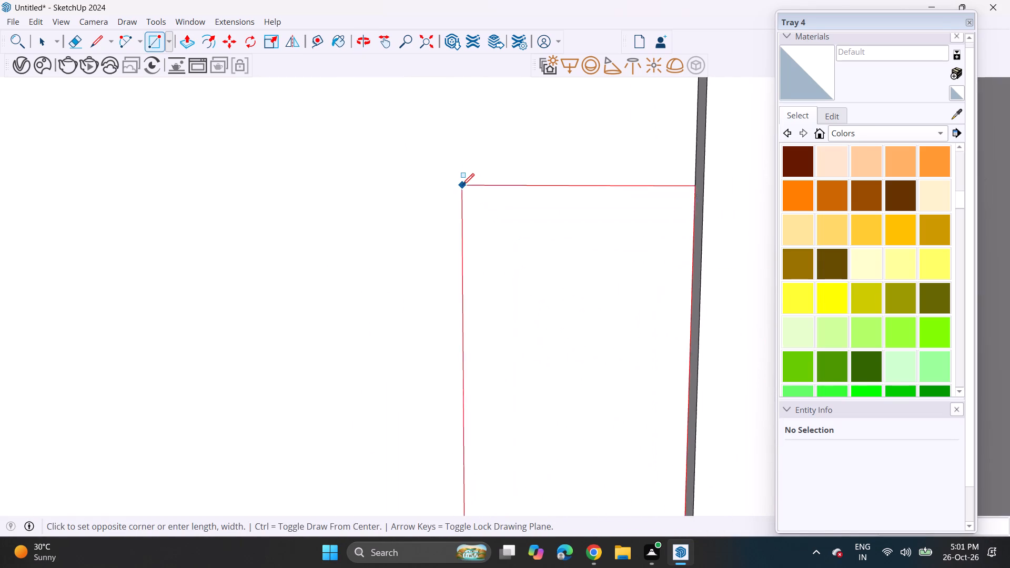
{"action": "scroll", "coordinate": [462, 185], "scroll_direction": "down", "scroll_amount": 3}
{"action": "scroll", "coordinate": [462, 185], "scroll_direction": "up", "scroll_amount": 5}
{"action": "scroll", "coordinate": [462, 185], "scroll_direction": "down", "scroll_amount": 1}
{"action": "scroll", "coordinate": [462, 185], "scroll_direction": "up", "scroll_amount": 3}
{"action": "scroll", "coordinate": [462, 185], "scroll_direction": "down", "scroll_amount": 2}
{"action": "scroll", "coordinate": [462, 185], "scroll_direction": "up", "scroll_amount": 16}
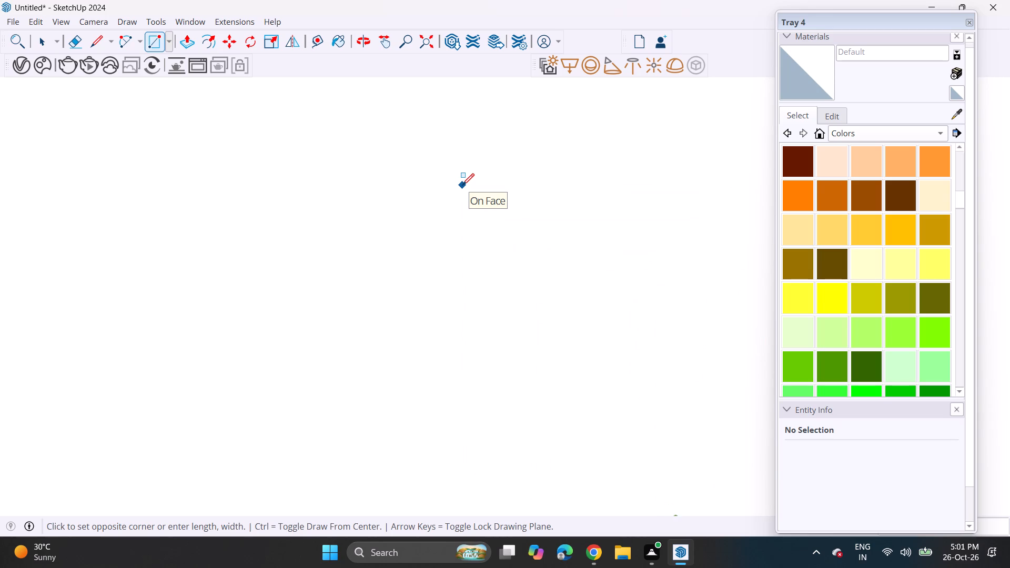
{"action": "scroll", "coordinate": [462, 185], "scroll_direction": "up", "scroll_amount": 11}
{"action": "scroll", "coordinate": [462, 185], "scroll_direction": "up", "scroll_amount": 15}
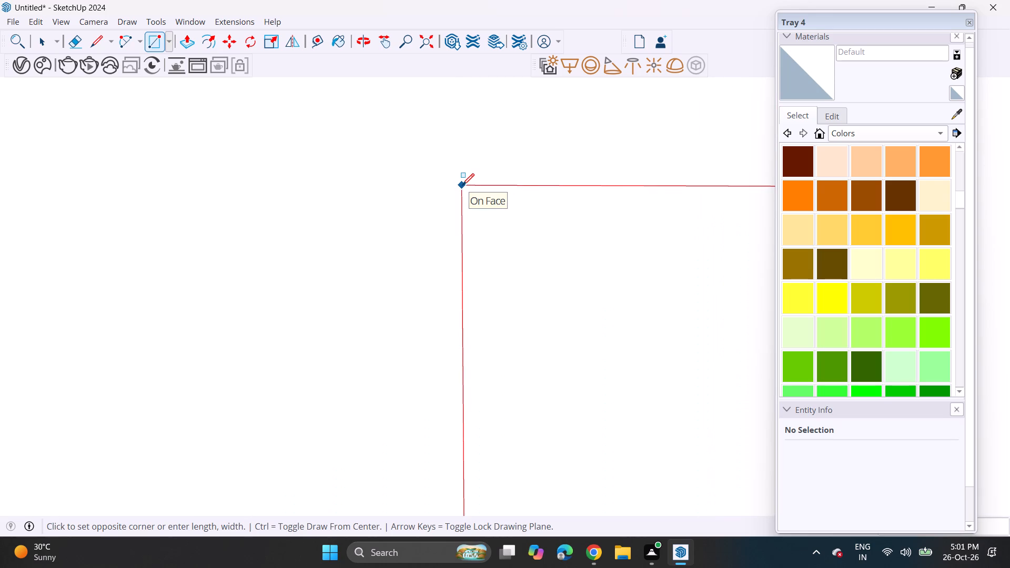
{"action": "middle_click_drag", "start_coordinate": [416, 185], "coordinate": [674, 205], "text": "shift"}
{"action": "scroll", "coordinate": [416, 185], "scroll_direction": "up", "scroll_amount": 1, "text": "shift"}
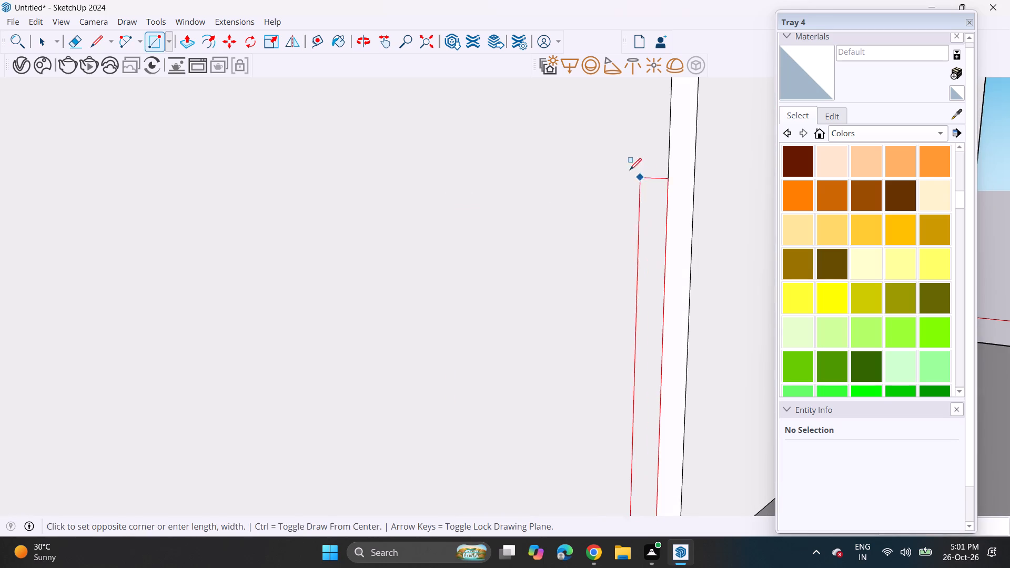
{"action": "middle_click_drag", "start_coordinate": [540, 99], "coordinate": [504, 381], "text": "shift"}
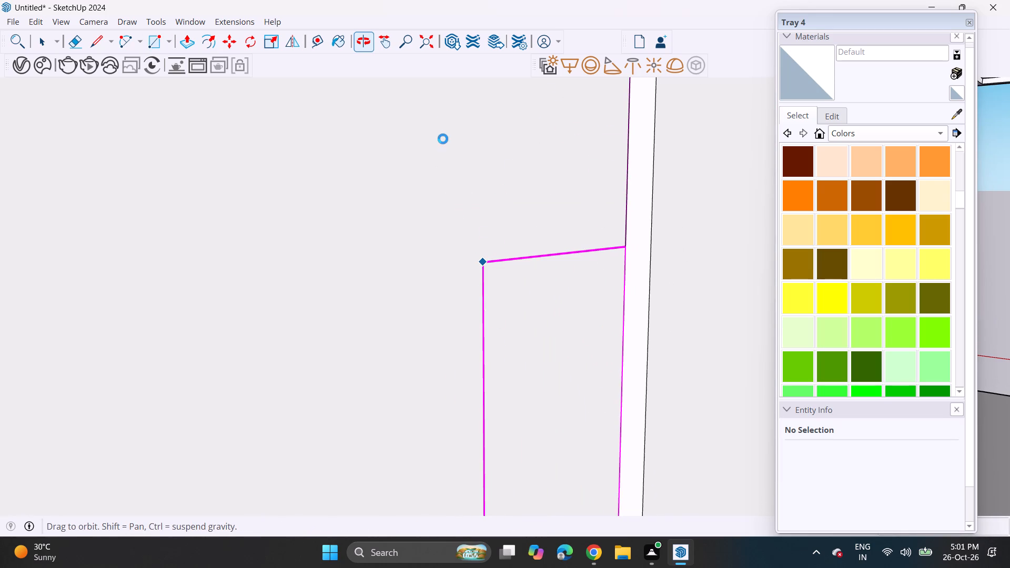
{"action": "scroll", "coordinate": [442, 128], "scroll_direction": "down", "scroll_amount": 1}
{"action": "scroll", "coordinate": [442, 128], "scroll_direction": "up", "scroll_amount": 1}
{"action": "middle_click_drag", "start_coordinate": [440, 133], "coordinate": [457, 192], "text": "shift"}
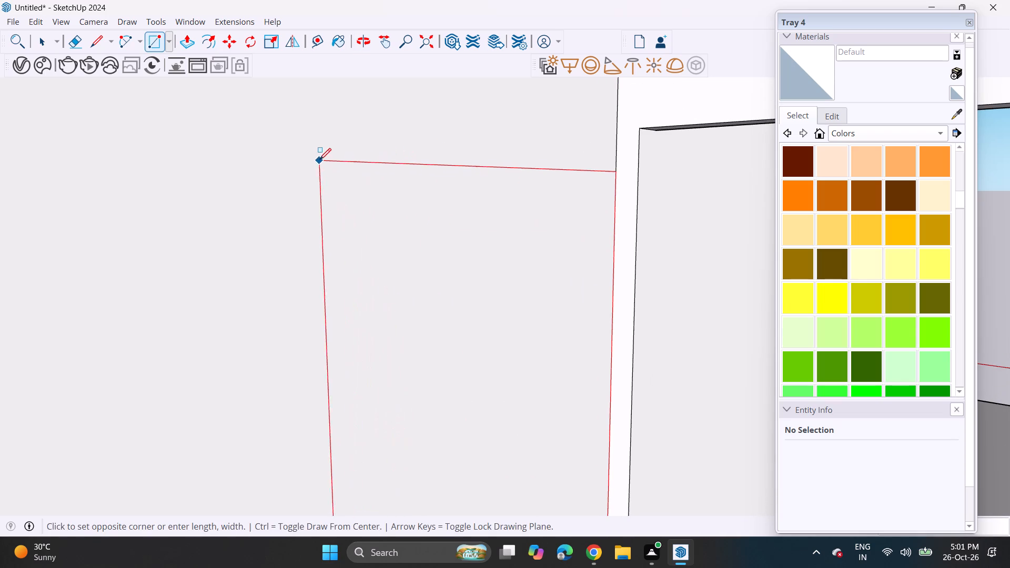
{"action": "left_click", "coordinate": [328, 168]}
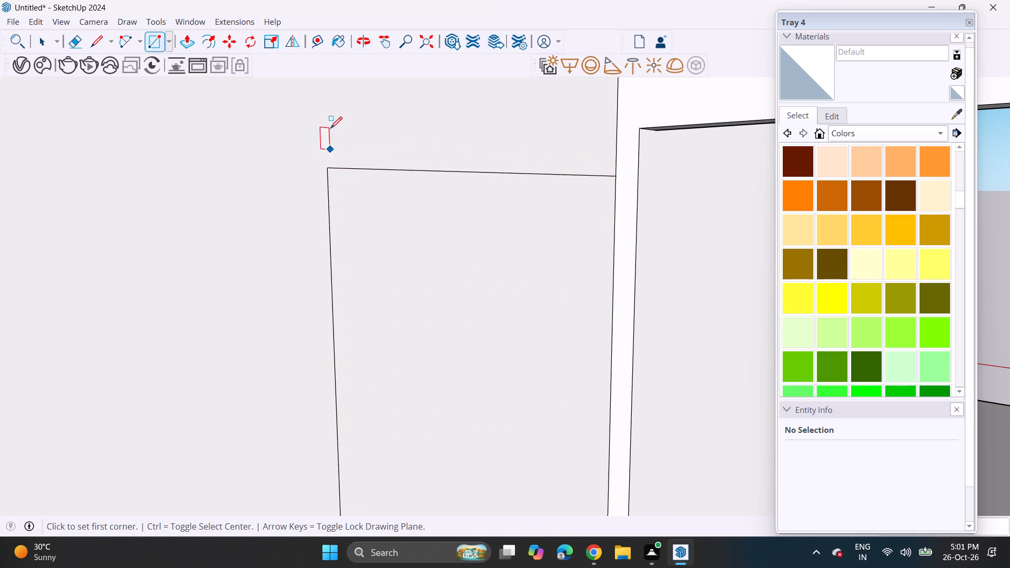
Push/Pull the tall rectangle through the recess's side wall to cut a doorway.
{"action": "left_click", "coordinate": [187, 44]}
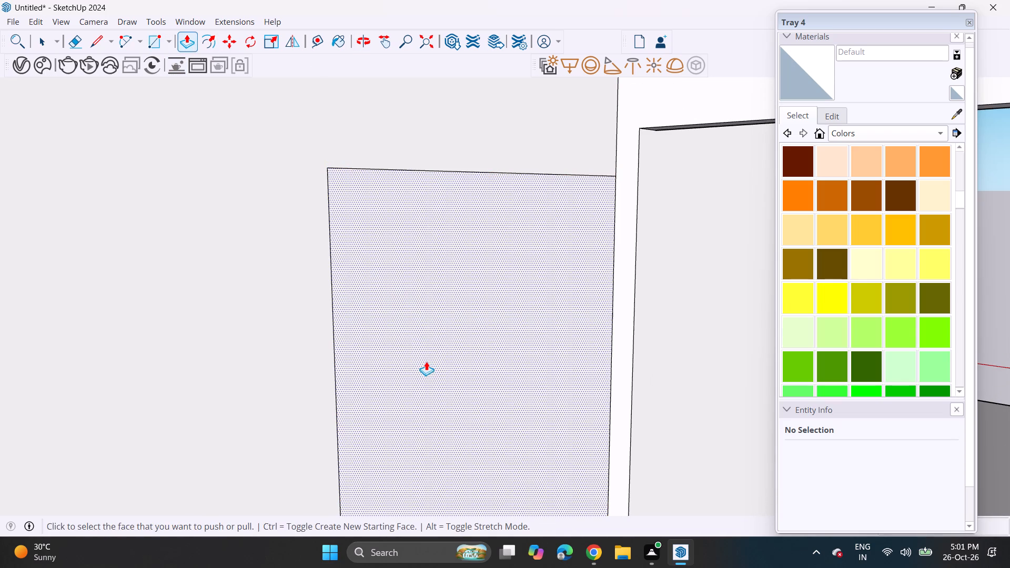
{"action": "left_click", "coordinate": [426, 362]}
{"action": "left_click", "coordinate": [378, 297]}
Import the wooden door model Untitled (23) from Downloads and place it at the side-wall doorway's bottom inner corner.
{"action": "middle_click_drag", "start_coordinate": [608, 305], "coordinate": [250, 258]}
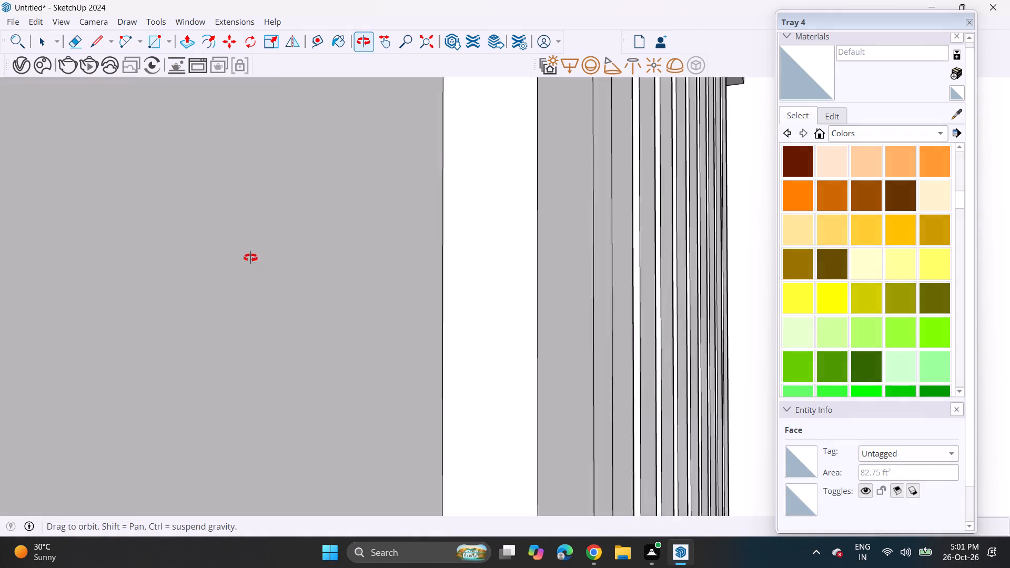
{"action": "middle_click_drag", "start_coordinate": [250, 258], "coordinate": [149, 271]}
{"action": "scroll", "coordinate": [158, 274], "scroll_direction": "down", "scroll_amount": 8}
{"action": "scroll", "coordinate": [282, 342], "scroll_direction": "up", "scroll_amount": 1}
{"action": "middle_click_drag", "start_coordinate": [295, 359], "coordinate": [401, 288], "text": "shift"}
{"action": "middle_click_drag", "start_coordinate": [403, 290], "coordinate": [328, 290]}
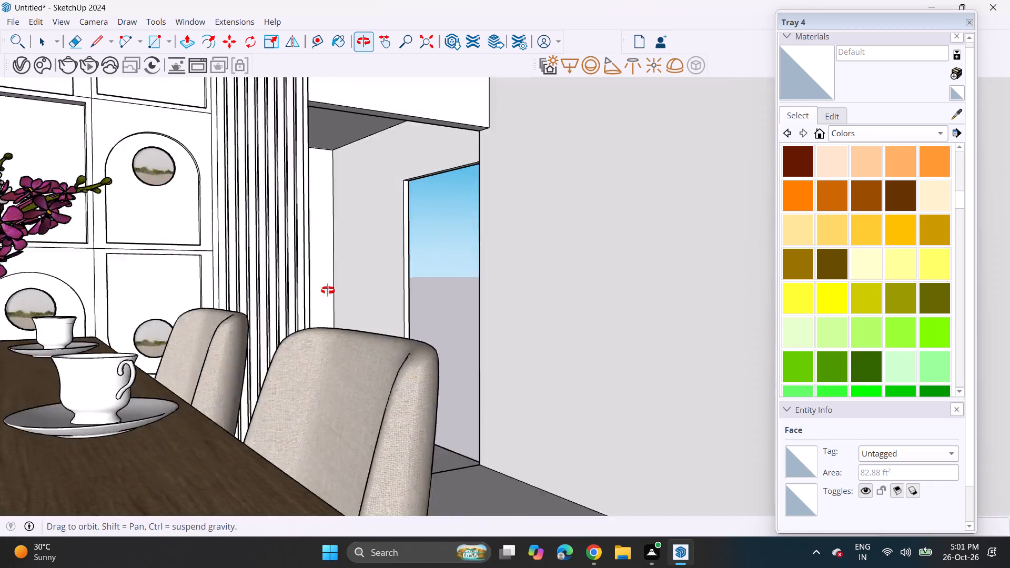
{"action": "middle_click_drag", "start_coordinate": [328, 290], "coordinate": [309, 290]}
{"action": "scroll", "coordinate": [301, 293], "scroll_direction": "down", "scroll_amount": 3}
{"action": "scroll", "coordinate": [303, 297], "scroll_direction": "up", "scroll_amount": 1}
{"action": "scroll", "coordinate": [305, 302], "scroll_direction": "down", "scroll_amount": 2}
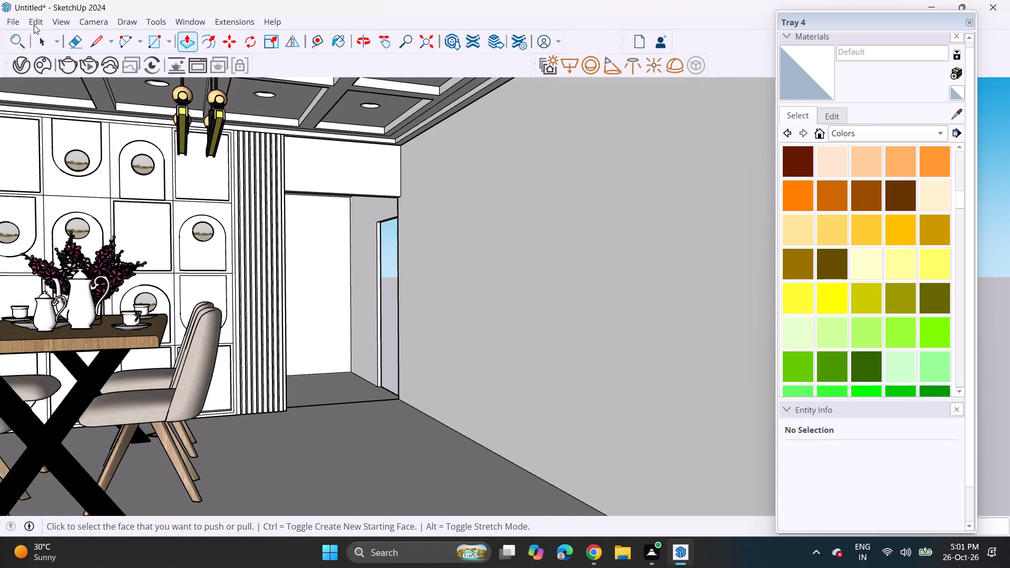
{"action": "left_click", "coordinate": [10, 21]}
{"action": "left_click", "coordinate": [62, 209]}
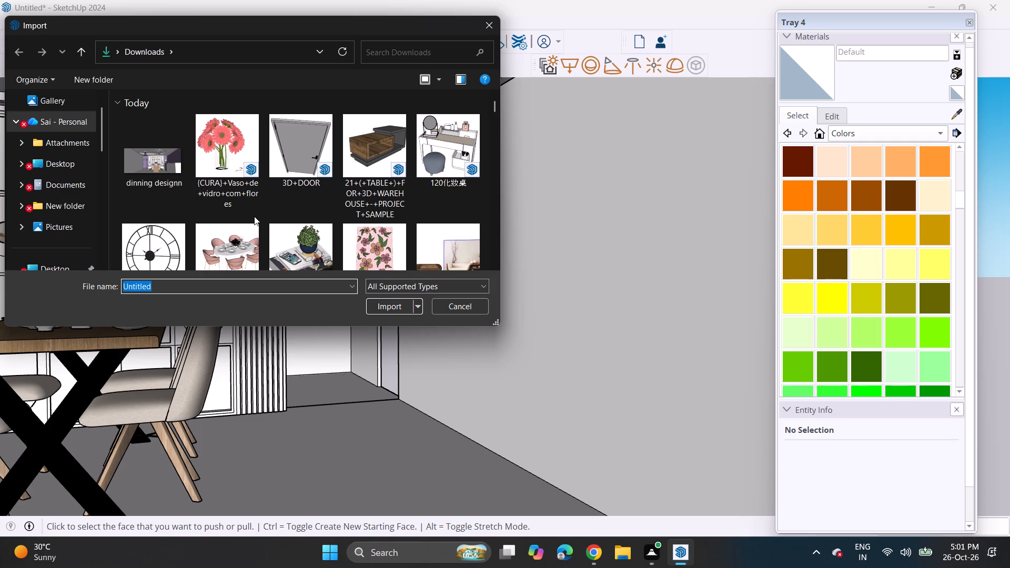
{"action": "scroll", "coordinate": [291, 207], "scroll_direction": "down", "scroll_amount": 4}
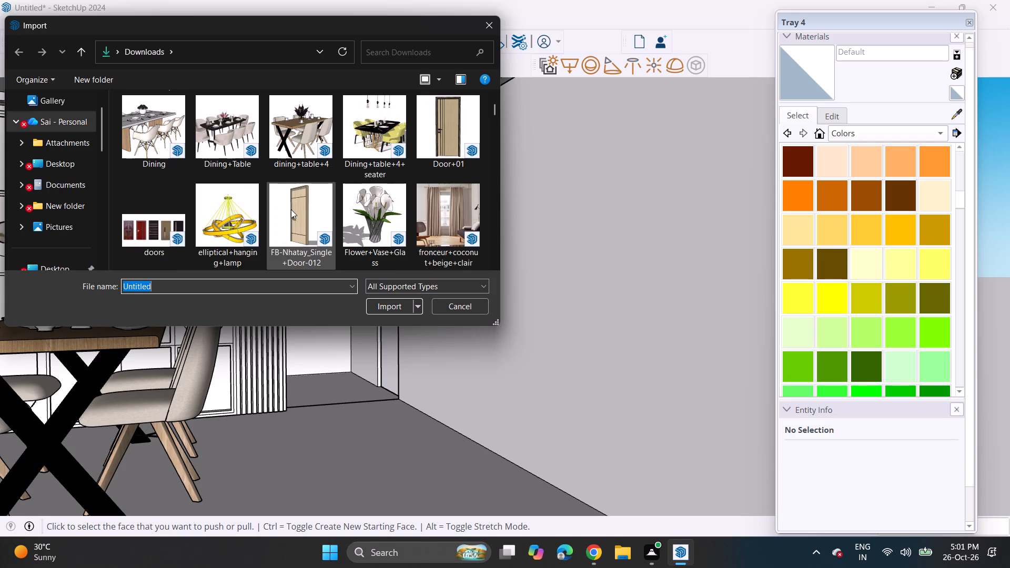
{"action": "scroll", "coordinate": [291, 209], "scroll_direction": "down", "scroll_amount": 15}
{"action": "scroll", "coordinate": [291, 209], "scroll_direction": "up", "scroll_amount": 1}
{"action": "scroll", "coordinate": [291, 209], "scroll_direction": "down", "scroll_amount": 2}
{"action": "scroll", "coordinate": [291, 209], "scroll_direction": "up", "scroll_amount": 10}
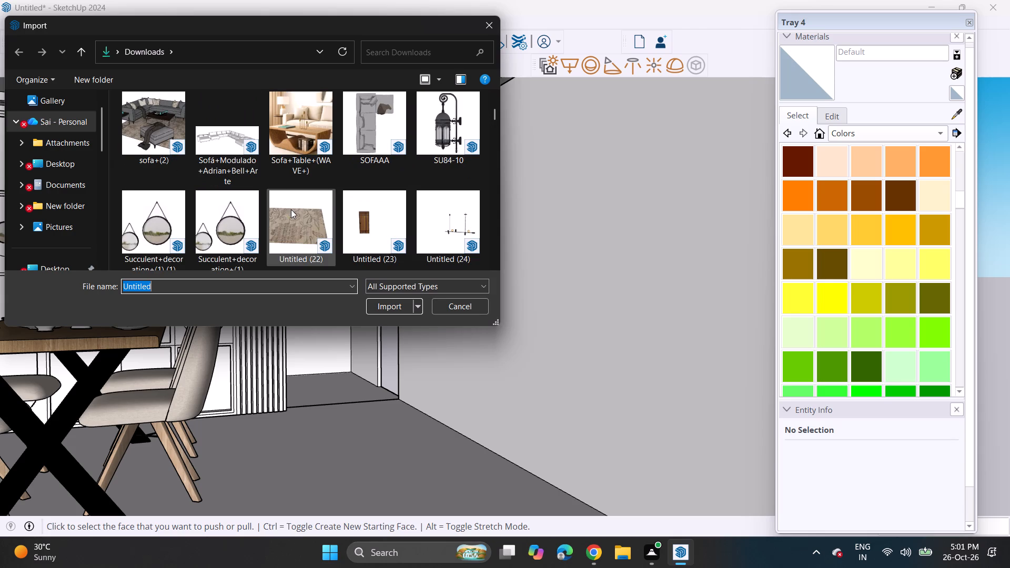
{"action": "left_click", "coordinate": [366, 225]}
{"action": "left_click", "coordinate": [389, 309]}
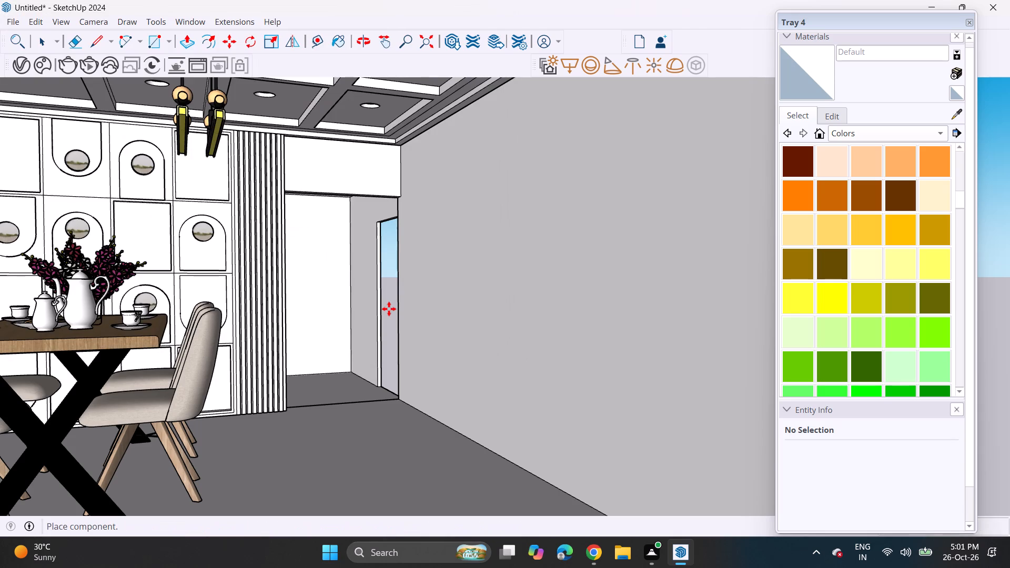
{"action": "left_click", "coordinate": [381, 393]}
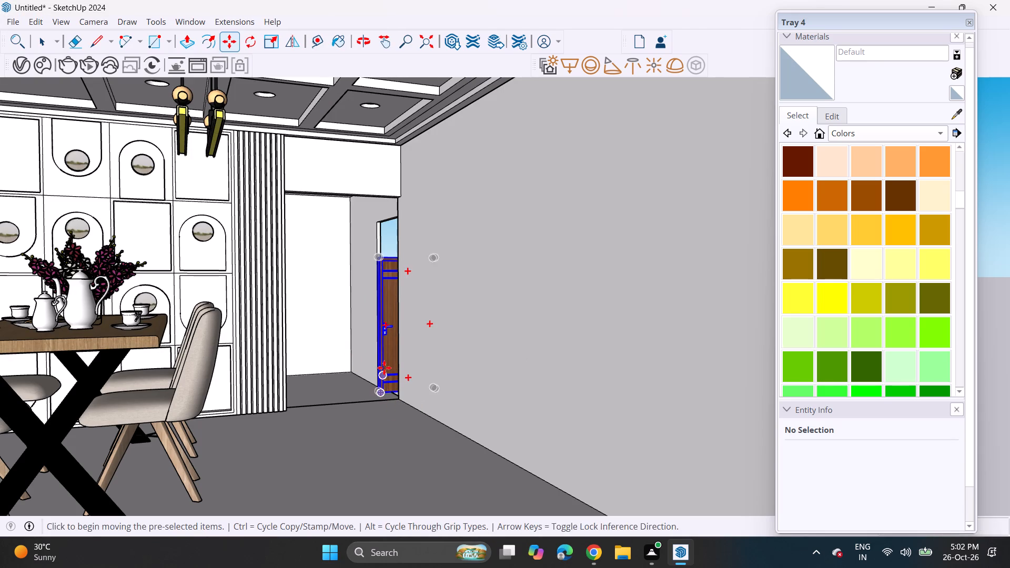
Rotate the imported door about the vertical axis so it lies parallel to the recess's side wall.
{"action": "left_click", "coordinate": [248, 39]}
{"action": "scroll", "coordinate": [310, 328], "scroll_direction": "down", "scroll_amount": 1, "text": "shift"}
{"action": "middle_click_drag", "start_coordinate": [310, 328], "coordinate": [311, 177], "text": "shift"}
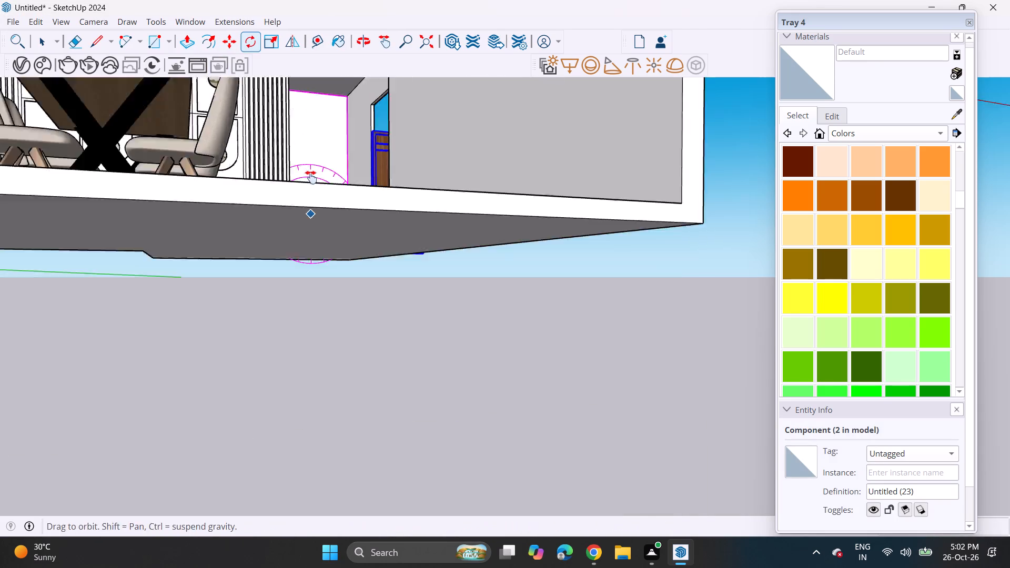
{"action": "middle_click_drag", "start_coordinate": [311, 177], "coordinate": [312, 163], "text": "shift"}
{"action": "scroll", "coordinate": [312, 163], "scroll_direction": "up", "scroll_amount": 1, "text": "shift"}
{"action": "scroll", "coordinate": [312, 168], "scroll_direction": "down", "scroll_amount": 1}
{"action": "middle_click_drag", "start_coordinate": [311, 175], "coordinate": [334, 315]}
{"action": "left_click", "coordinate": [345, 383]}
{"action": "left_click", "coordinate": [380, 380]}
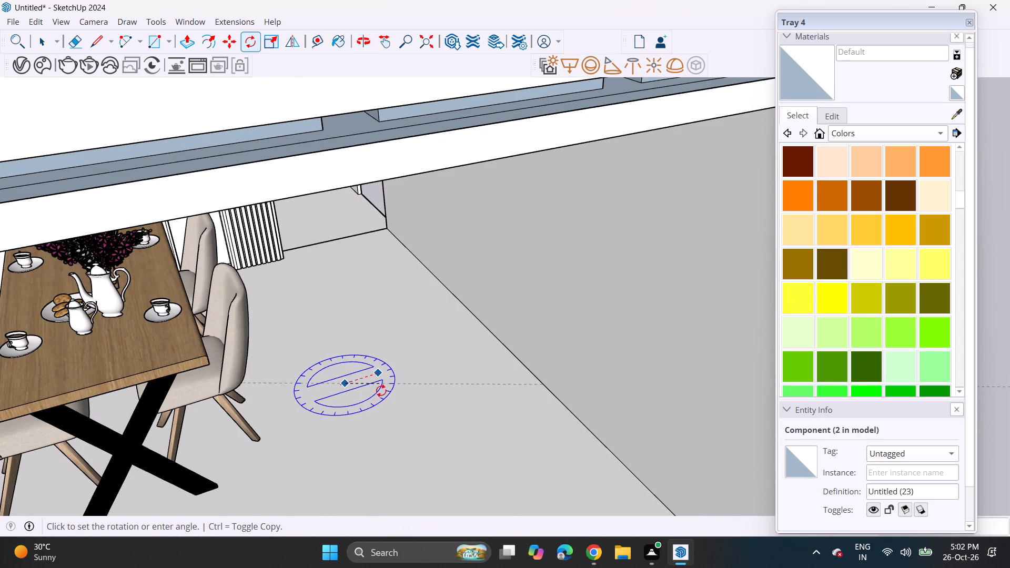
{"action": "left_click", "coordinate": [367, 420]}
Move the door by its bottom corner onto the doorway's bottom corner farthest from the dining room.
{"action": "middle_click_drag", "start_coordinate": [459, 349], "coordinate": [85, 269]}
{"action": "scroll", "coordinate": [453, 346], "scroll_direction": "up", "scroll_amount": 1}
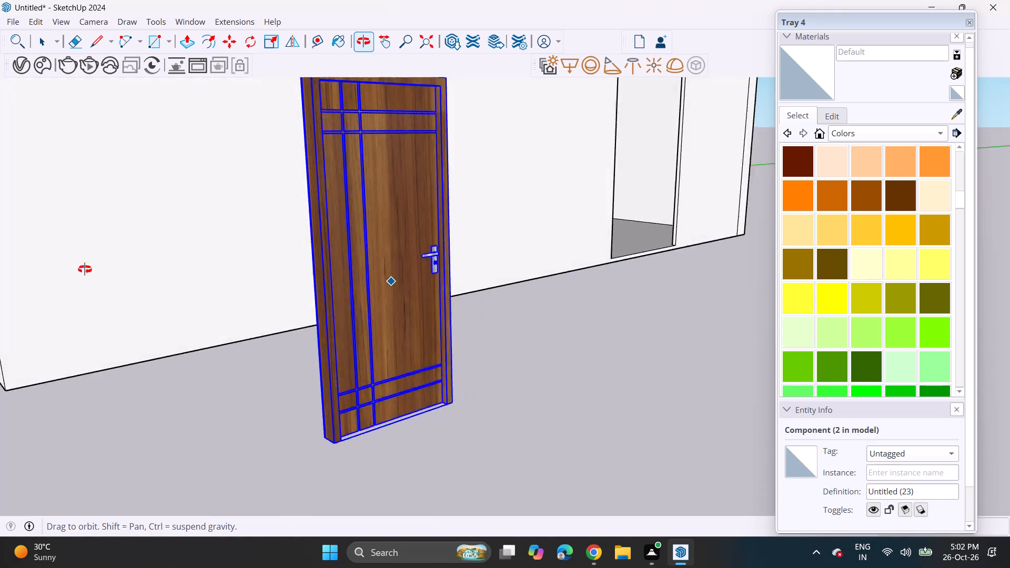
{"action": "middle_click_drag", "start_coordinate": [85, 269], "coordinate": [0, 267]}
{"action": "middle_click_drag", "start_coordinate": [441, 266], "coordinate": [370, 260]}
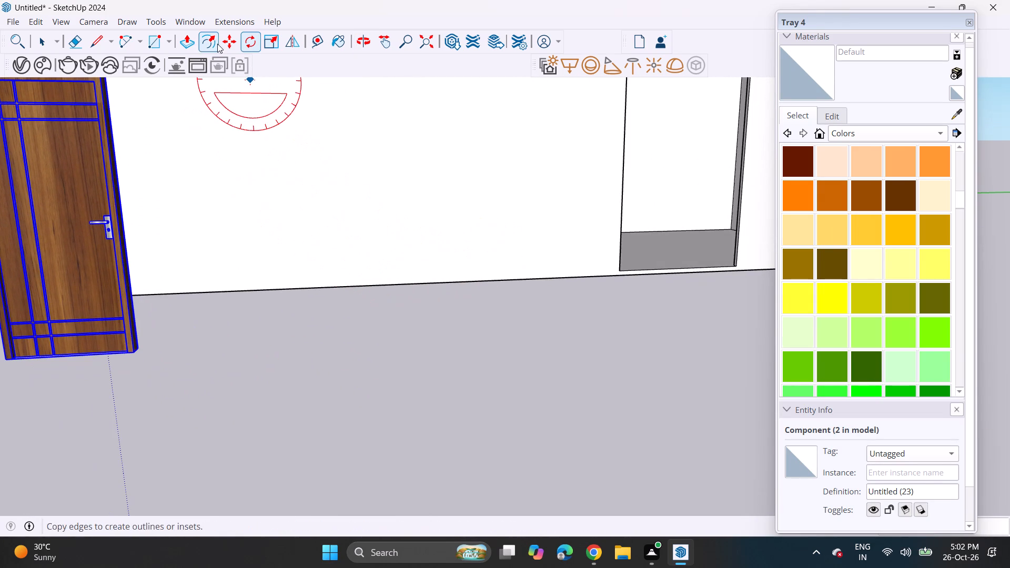
{"action": "left_click", "coordinate": [221, 44]}
{"action": "left_click", "coordinate": [141, 351]}
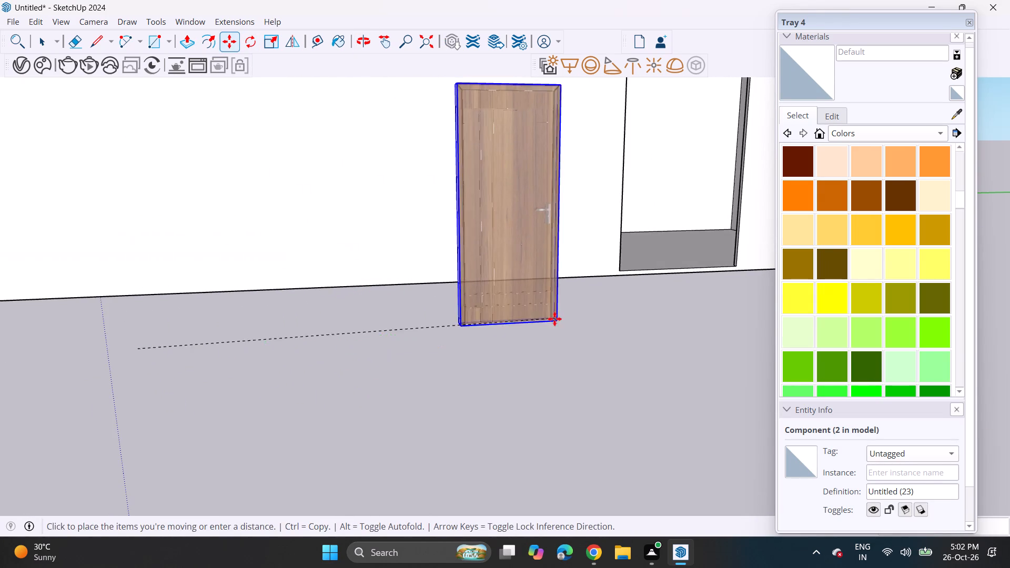
{"action": "middle_click_drag", "start_coordinate": [554, 319], "coordinate": [315, 356]}
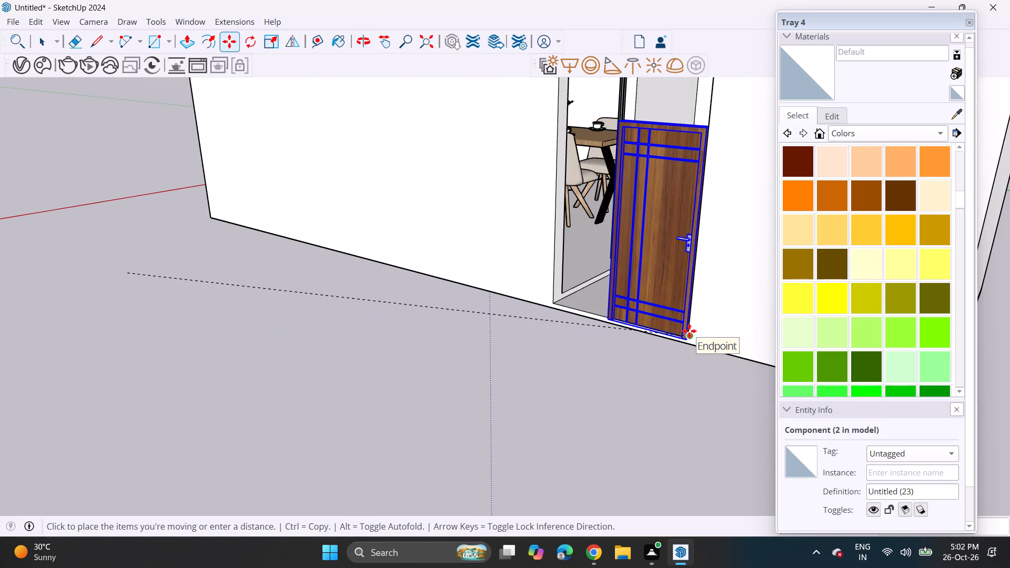
{"action": "left_click", "coordinate": [689, 331]}
Scale the door's width out to the doorway's edge nearest the dining room.
{"action": "middle_click_drag", "start_coordinate": [523, 308], "coordinate": [1009, 302]}
{"action": "middle_click_drag", "start_coordinate": [423, 356], "coordinate": [692, 341]}
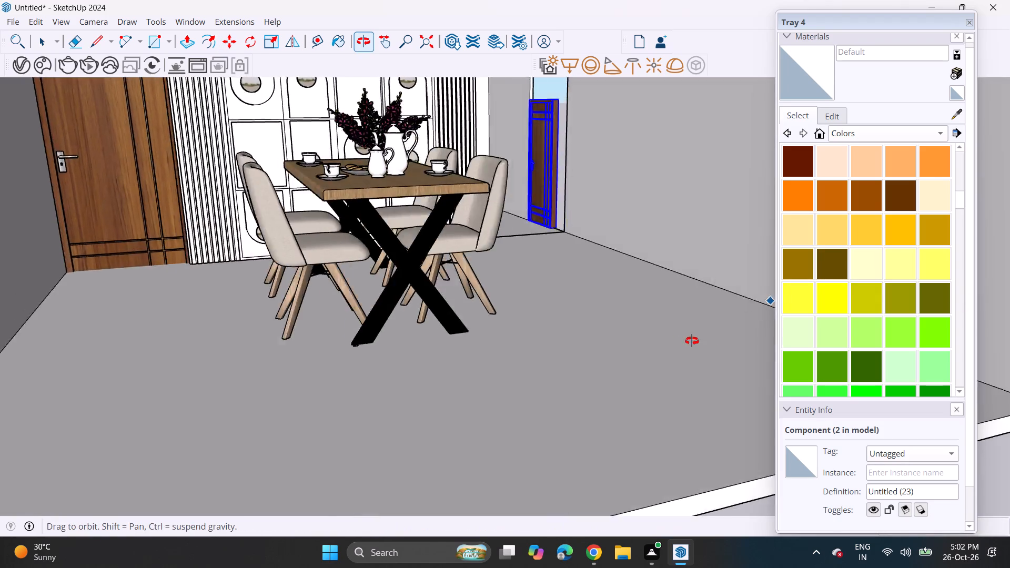
{"action": "middle_click_drag", "start_coordinate": [692, 341], "coordinate": [734, 337]}
{"action": "scroll", "coordinate": [584, 251], "scroll_direction": "up", "scroll_amount": 1}
{"action": "middle_click_drag", "start_coordinate": [571, 251], "coordinate": [436, 308], "text": "shift"}
{"action": "scroll", "coordinate": [416, 249], "scroll_direction": "up", "scroll_amount": 6}
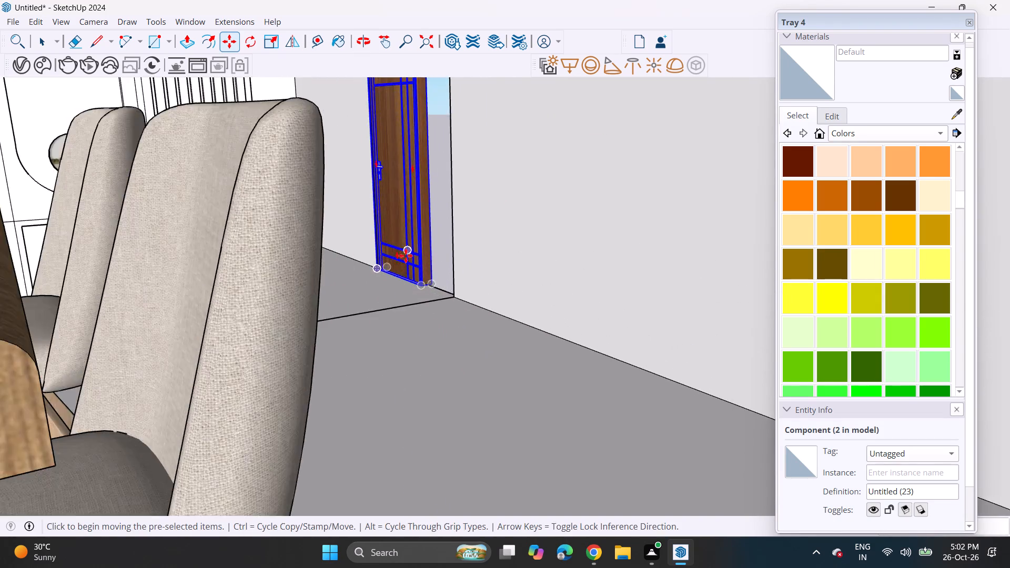
{"action": "scroll", "coordinate": [406, 256], "scroll_direction": "up", "scroll_amount": 4}
{"action": "middle_click_drag", "start_coordinate": [398, 235], "coordinate": [361, 478], "text": "shift"}
{"action": "scroll", "coordinate": [362, 420], "scroll_direction": "down", "scroll_amount": 4}
{"action": "middle_click_drag", "start_coordinate": [359, 394], "coordinate": [376, 346]}
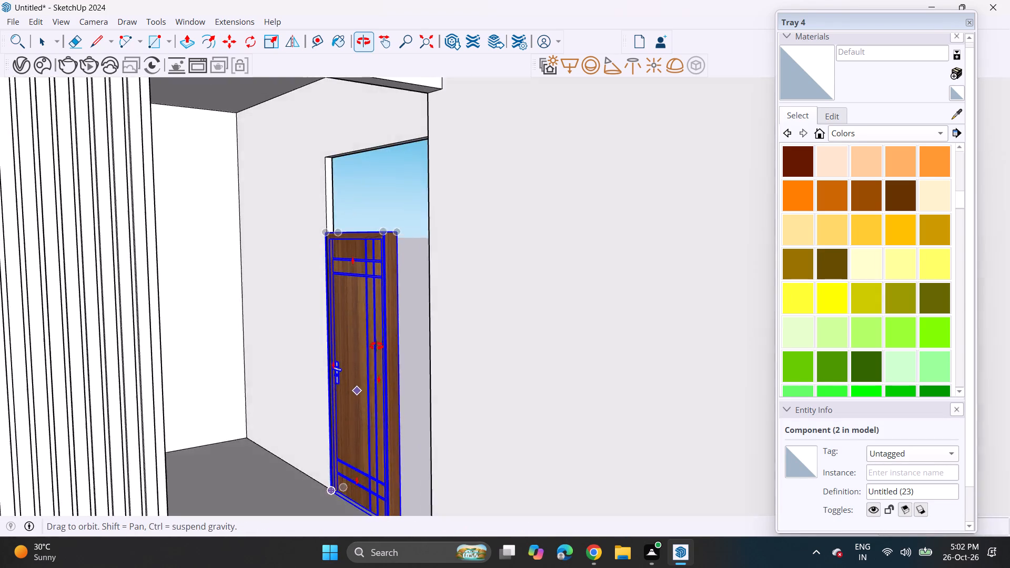
{"action": "middle_click_drag", "start_coordinate": [376, 346], "coordinate": [397, 353]}
{"action": "scroll", "coordinate": [398, 353], "scroll_direction": "up", "scroll_amount": 1}
{"action": "left_click", "coordinate": [270, 38]}
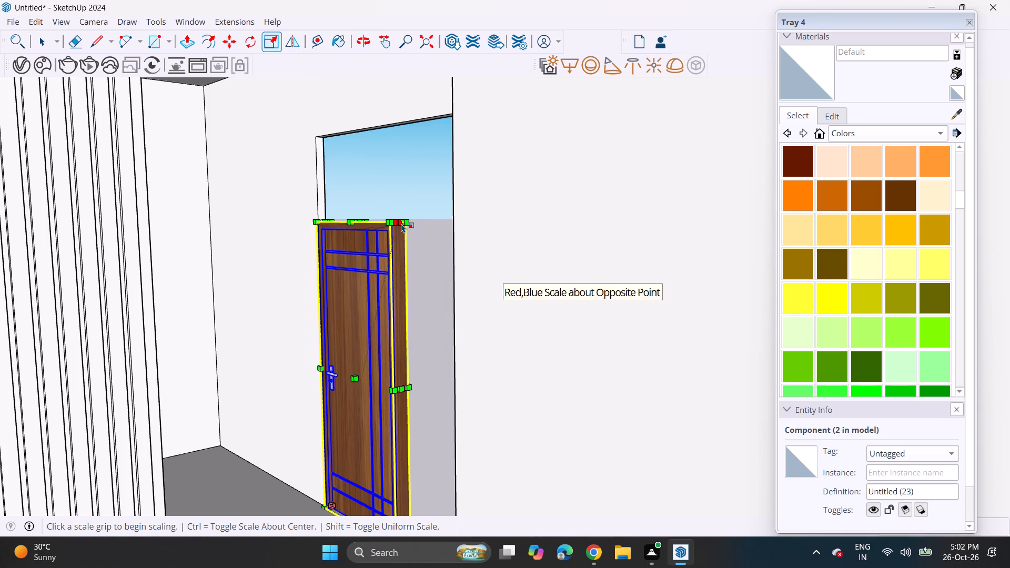
{"action": "left_click", "coordinate": [401, 224]}
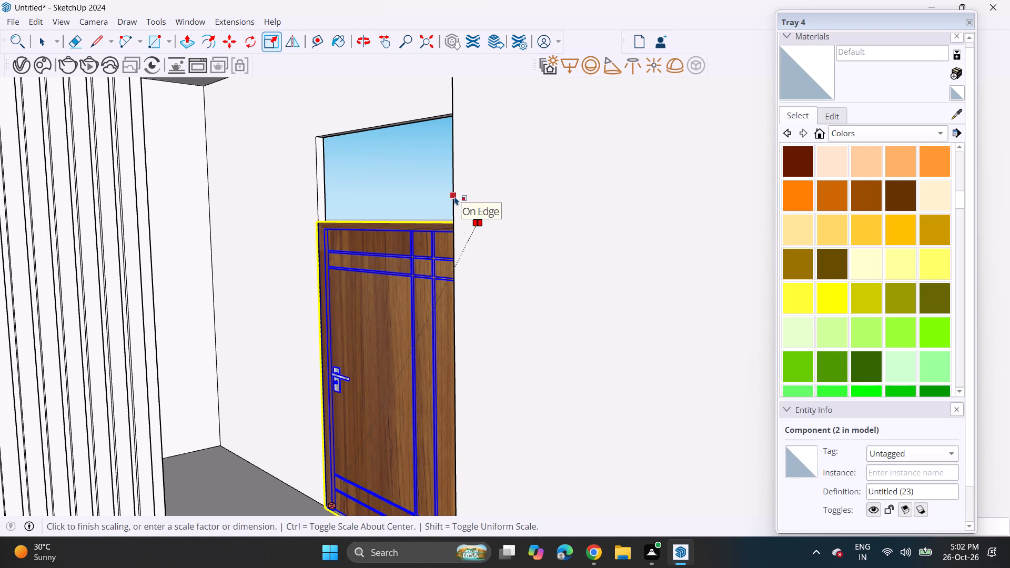
{"action": "left_click", "coordinate": [454, 196]}
Scale the door's height up to the doorway's top edge.
{"action": "left_click", "coordinate": [393, 220]}
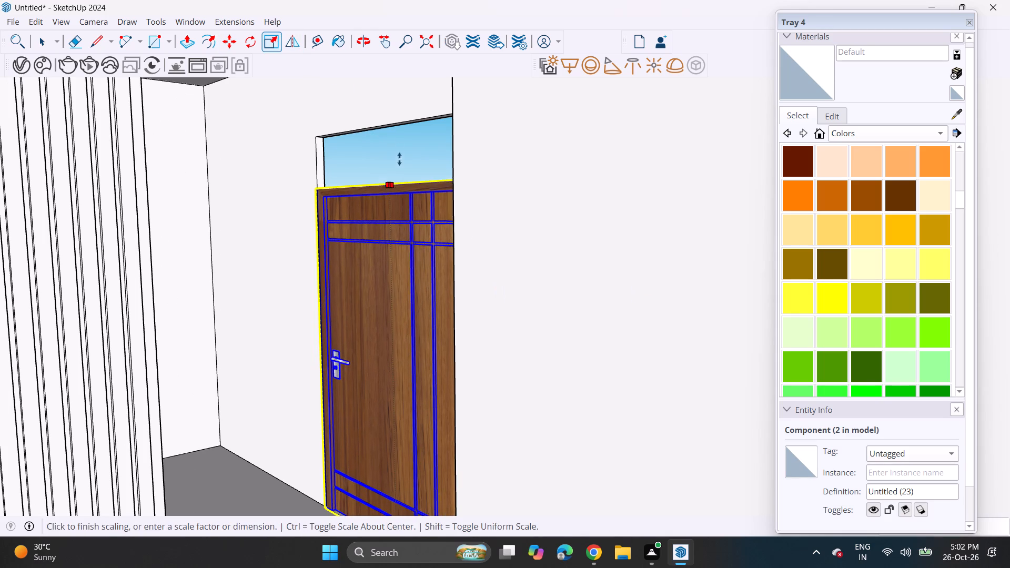
{"action": "left_click", "coordinate": [405, 119]}
{"action": "key", "text": "space"}
{"action": "left_click", "coordinate": [476, 285]}
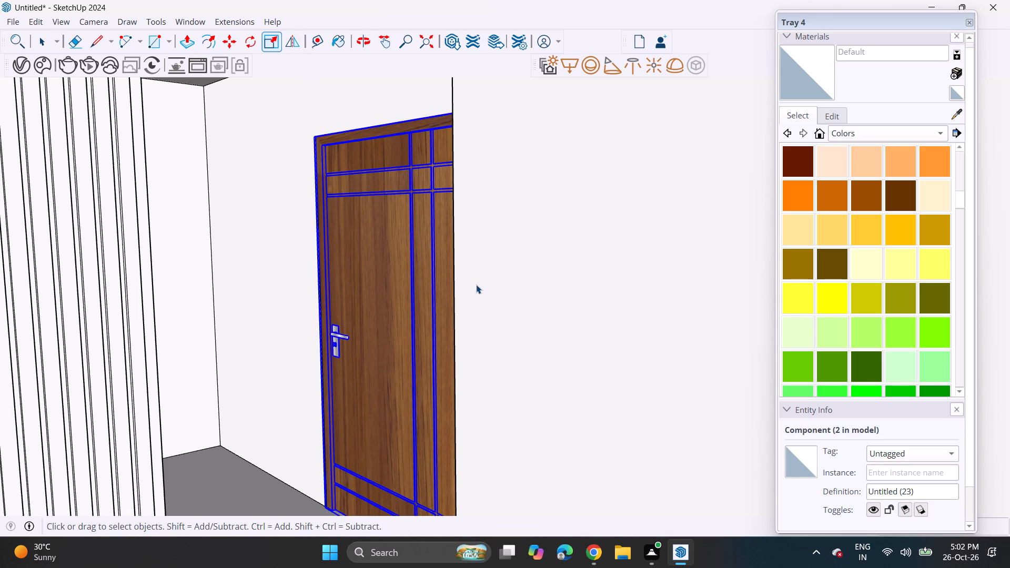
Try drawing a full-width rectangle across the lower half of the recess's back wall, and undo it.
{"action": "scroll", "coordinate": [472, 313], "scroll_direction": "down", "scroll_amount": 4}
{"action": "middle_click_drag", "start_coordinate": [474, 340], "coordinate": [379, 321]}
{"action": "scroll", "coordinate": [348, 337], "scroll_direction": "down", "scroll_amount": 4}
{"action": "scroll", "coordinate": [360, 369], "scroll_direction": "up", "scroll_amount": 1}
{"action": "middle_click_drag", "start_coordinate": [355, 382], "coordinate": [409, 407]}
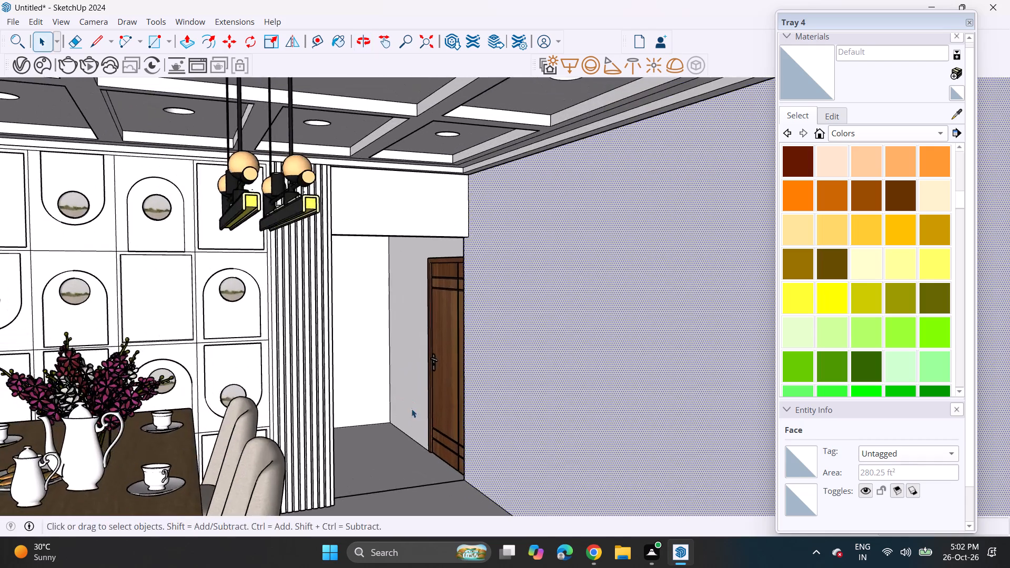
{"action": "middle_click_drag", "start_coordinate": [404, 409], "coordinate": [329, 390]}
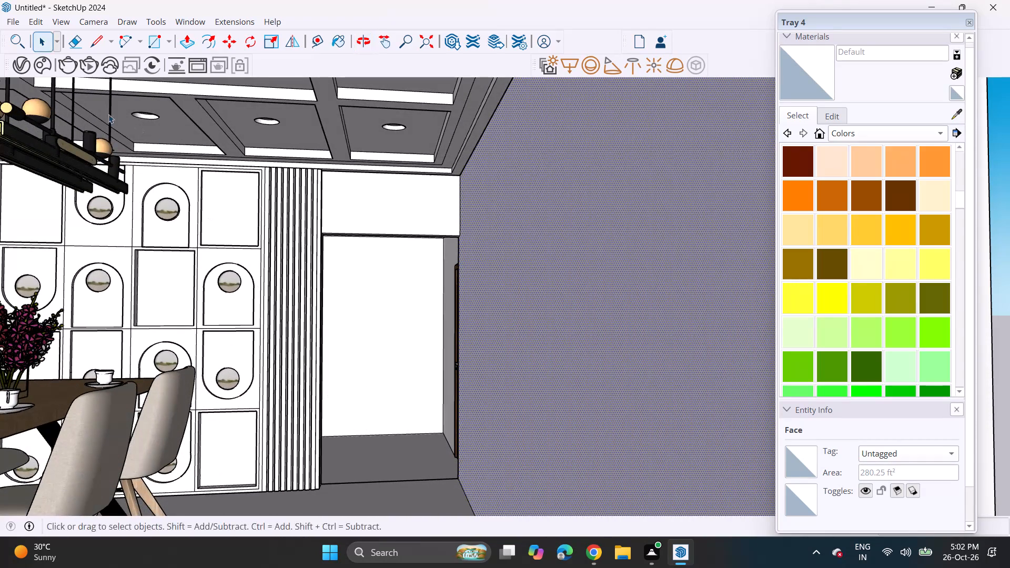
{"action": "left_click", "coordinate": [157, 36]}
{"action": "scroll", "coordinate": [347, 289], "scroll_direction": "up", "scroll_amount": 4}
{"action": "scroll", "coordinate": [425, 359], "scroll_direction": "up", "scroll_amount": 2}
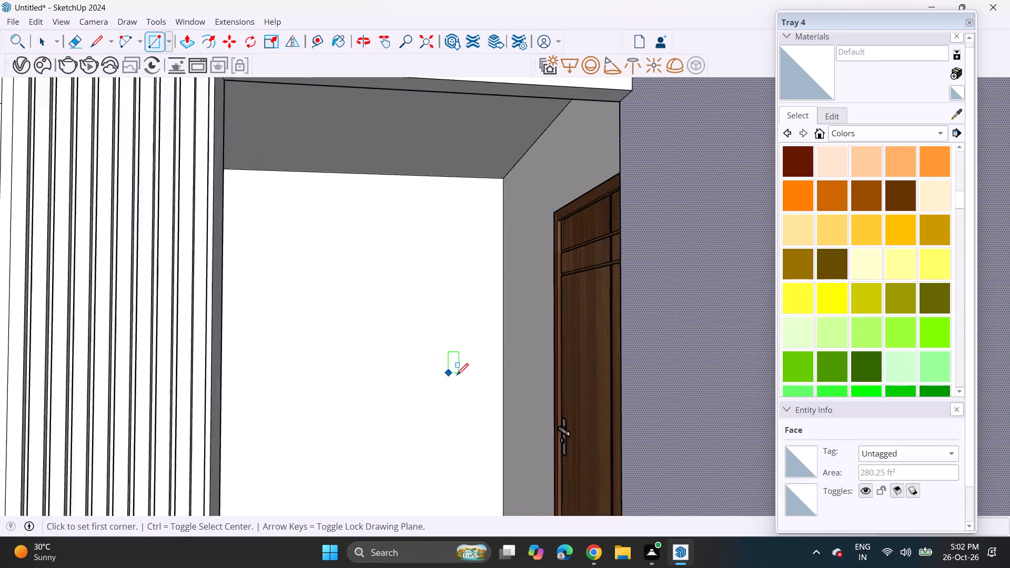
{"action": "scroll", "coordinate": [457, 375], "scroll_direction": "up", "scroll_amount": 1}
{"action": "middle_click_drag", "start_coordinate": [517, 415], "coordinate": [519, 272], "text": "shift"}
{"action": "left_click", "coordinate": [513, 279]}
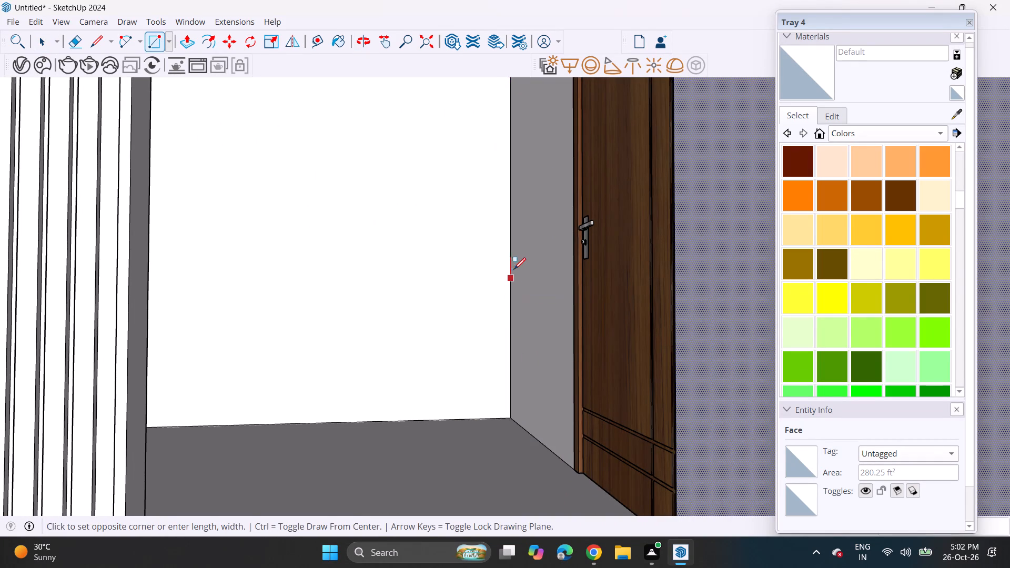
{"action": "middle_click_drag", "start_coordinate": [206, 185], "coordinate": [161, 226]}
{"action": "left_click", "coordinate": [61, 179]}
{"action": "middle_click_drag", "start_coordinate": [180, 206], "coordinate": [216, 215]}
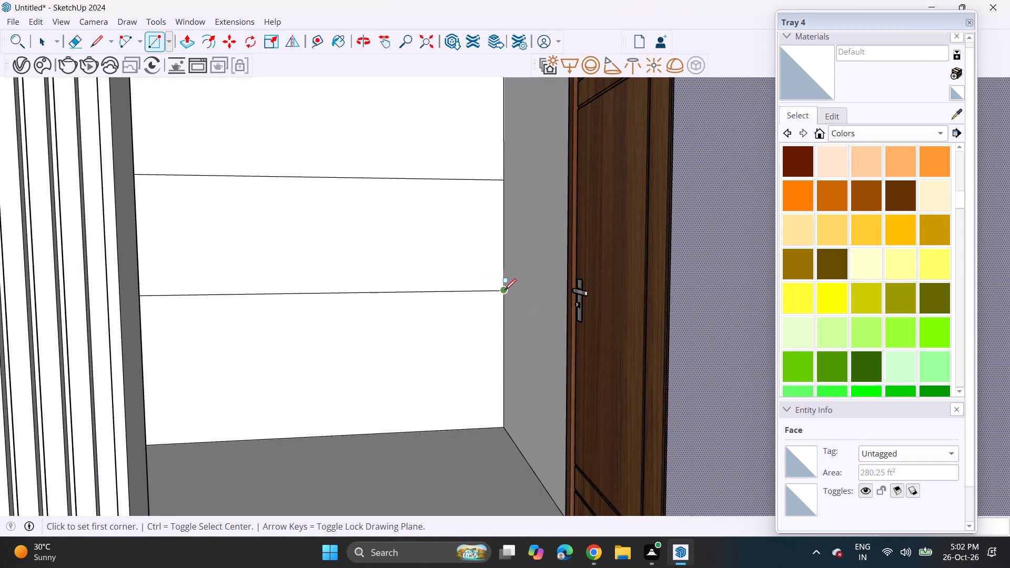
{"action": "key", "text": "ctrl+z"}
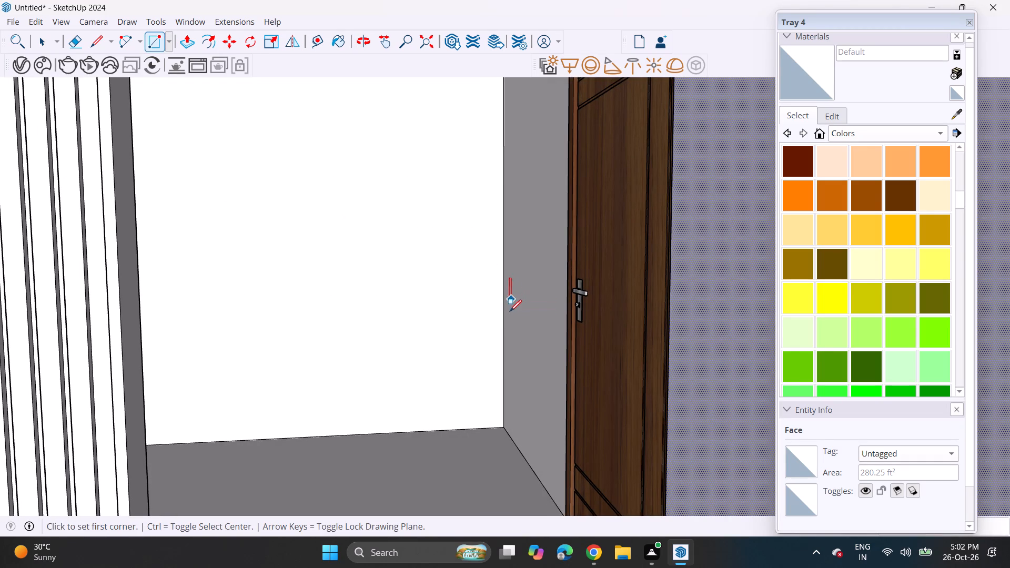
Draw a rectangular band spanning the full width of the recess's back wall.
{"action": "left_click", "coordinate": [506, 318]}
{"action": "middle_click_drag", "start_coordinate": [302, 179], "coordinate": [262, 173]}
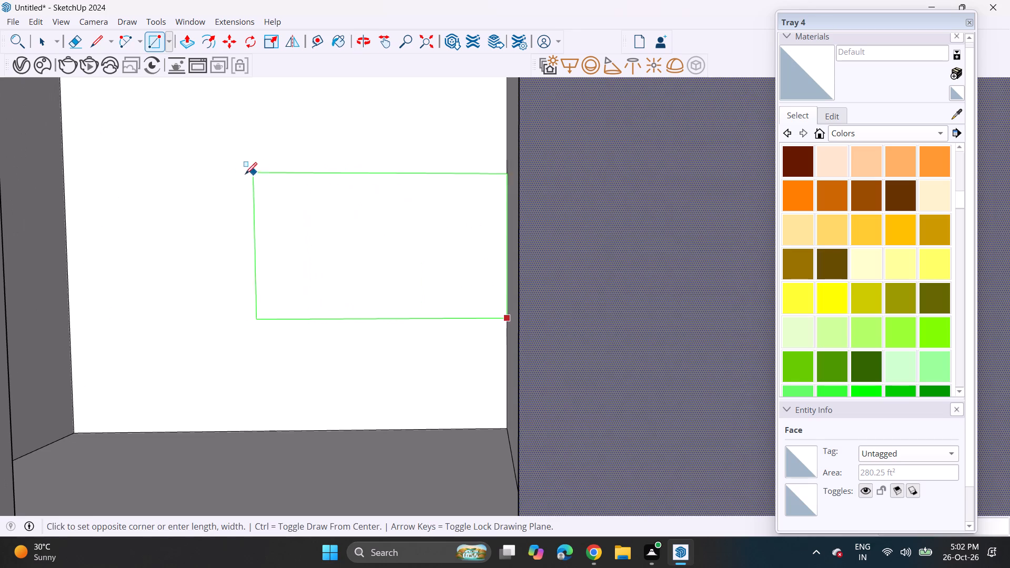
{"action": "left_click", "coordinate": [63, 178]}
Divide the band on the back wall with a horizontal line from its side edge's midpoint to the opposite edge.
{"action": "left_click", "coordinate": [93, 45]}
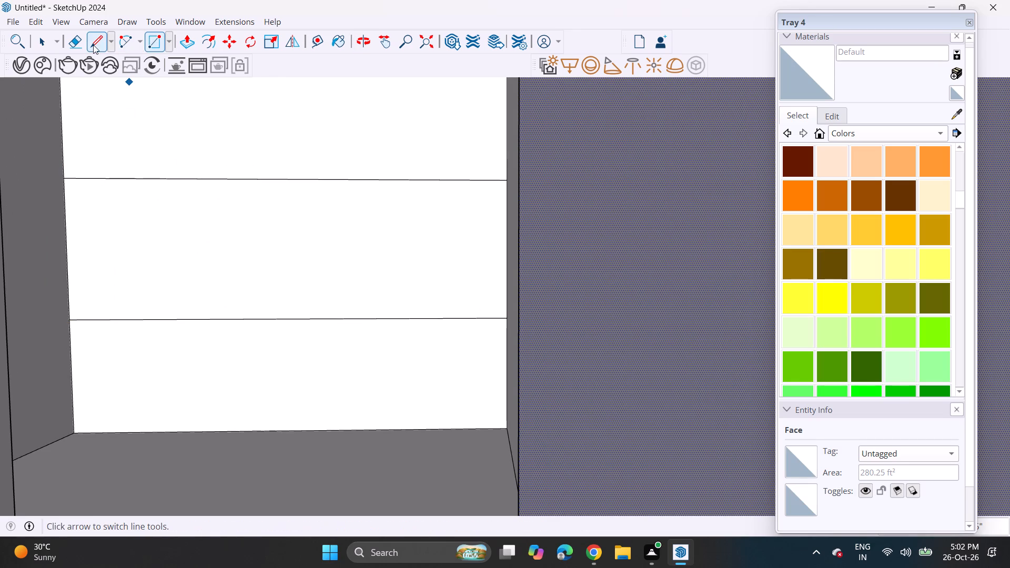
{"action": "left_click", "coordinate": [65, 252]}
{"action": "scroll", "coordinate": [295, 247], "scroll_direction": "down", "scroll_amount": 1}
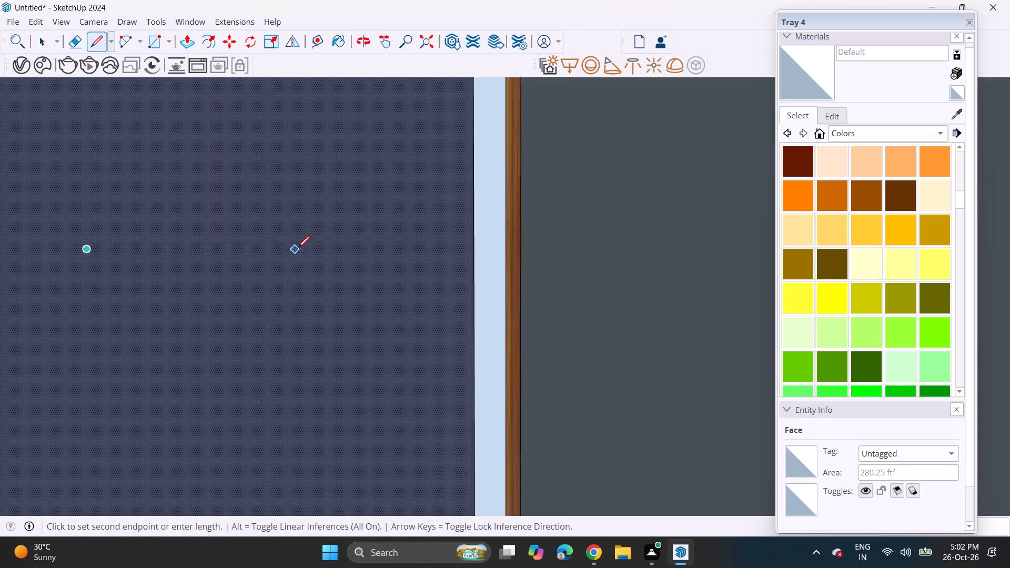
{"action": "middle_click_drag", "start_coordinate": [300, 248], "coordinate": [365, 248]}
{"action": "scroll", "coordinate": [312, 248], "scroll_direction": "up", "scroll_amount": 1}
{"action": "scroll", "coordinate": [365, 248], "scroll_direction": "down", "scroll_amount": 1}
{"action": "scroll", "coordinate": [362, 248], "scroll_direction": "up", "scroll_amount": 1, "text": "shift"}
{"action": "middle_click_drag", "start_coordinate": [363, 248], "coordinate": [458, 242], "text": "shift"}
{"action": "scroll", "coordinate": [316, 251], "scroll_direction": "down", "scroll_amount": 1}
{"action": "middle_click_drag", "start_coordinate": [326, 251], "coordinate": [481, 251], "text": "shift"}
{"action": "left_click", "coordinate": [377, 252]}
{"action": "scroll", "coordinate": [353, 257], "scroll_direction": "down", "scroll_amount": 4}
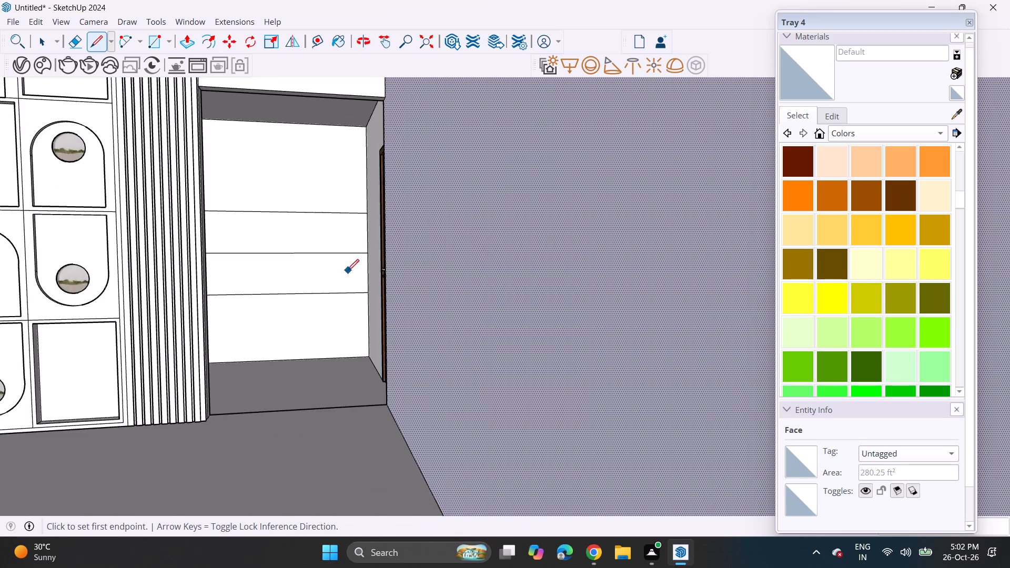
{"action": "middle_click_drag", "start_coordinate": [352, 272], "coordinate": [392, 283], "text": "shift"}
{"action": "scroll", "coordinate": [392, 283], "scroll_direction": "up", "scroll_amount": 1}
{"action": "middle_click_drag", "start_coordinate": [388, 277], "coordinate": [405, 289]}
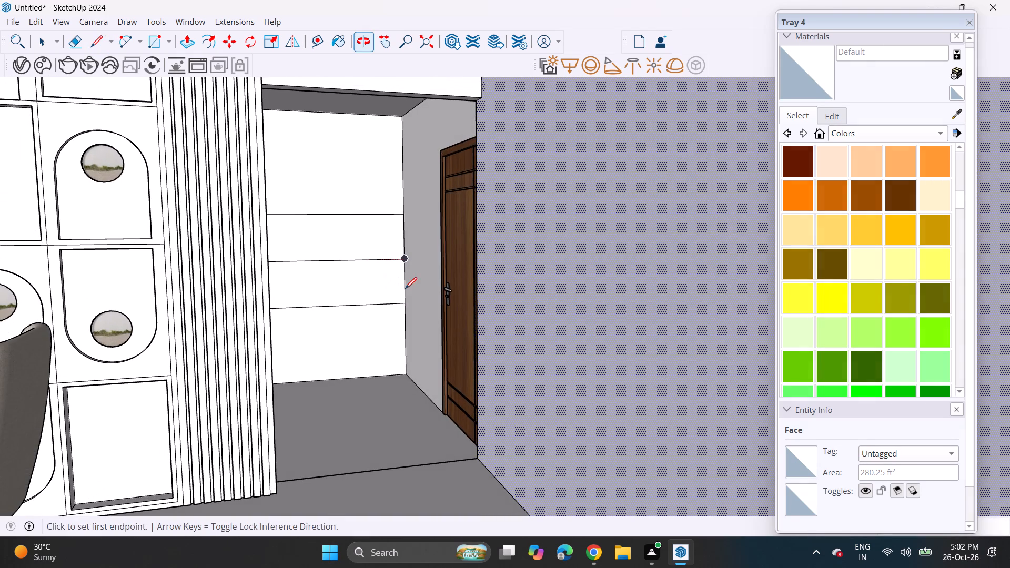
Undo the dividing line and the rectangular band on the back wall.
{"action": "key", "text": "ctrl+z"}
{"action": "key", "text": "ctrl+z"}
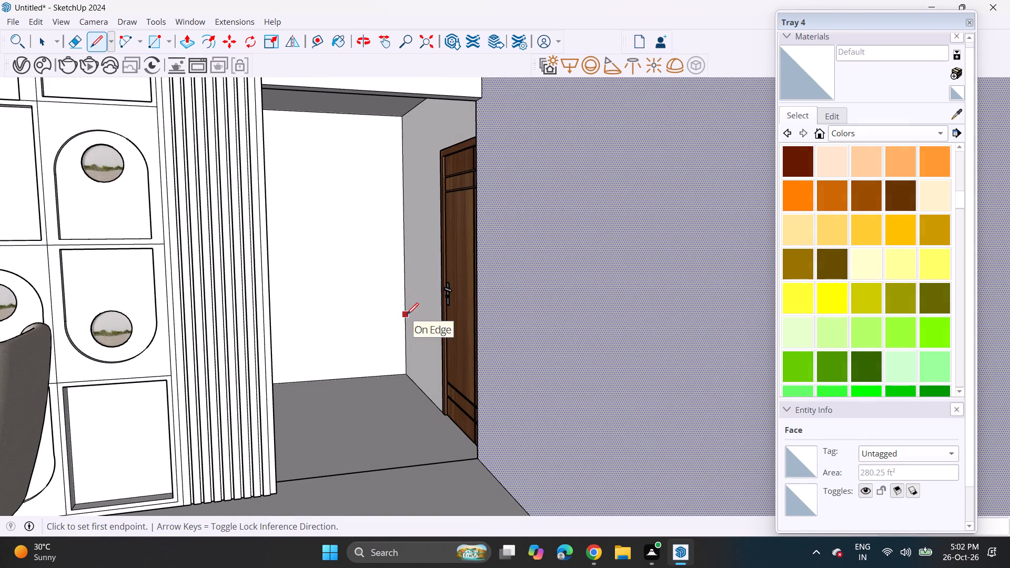
Draw a horizontal line across the lower part of the recess's back wall, from one side edge to the other.
{"action": "left_click", "coordinate": [406, 320]}
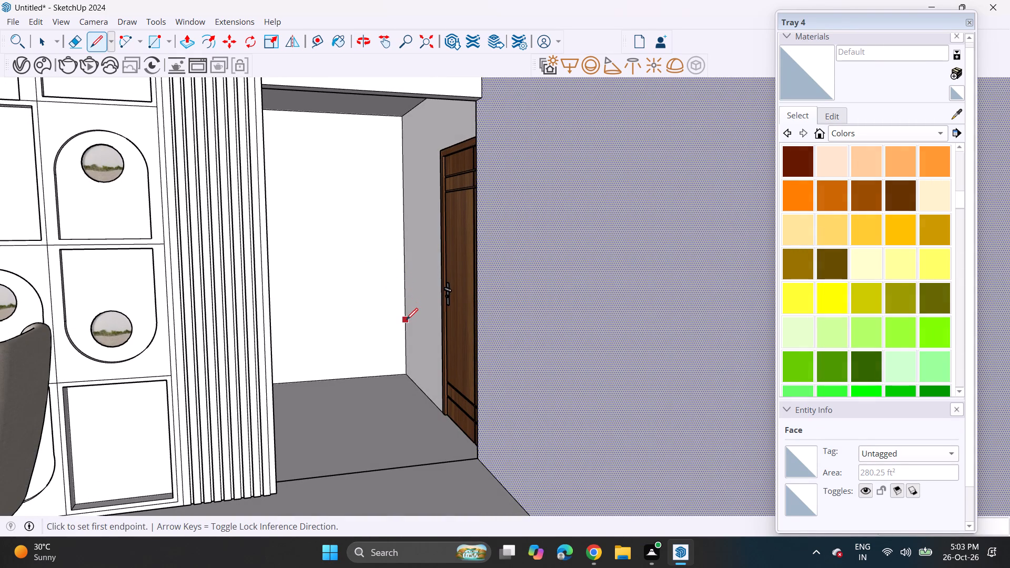
{"action": "middle_click_drag", "start_coordinate": [320, 318], "coordinate": [270, 320]}
{"action": "scroll", "coordinate": [259, 320], "scroll_direction": "up", "scroll_amount": 8}
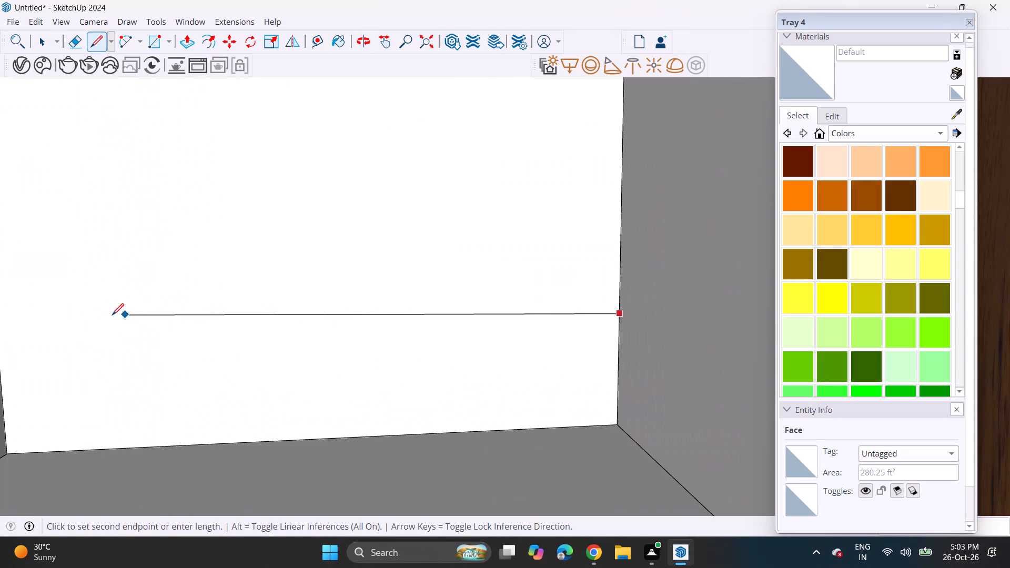
{"action": "scroll", "coordinate": [75, 317], "scroll_direction": "down", "scroll_amount": 3}
{"action": "middle_click_drag", "start_coordinate": [53, 317], "coordinate": [50, 324], "text": "shift"}
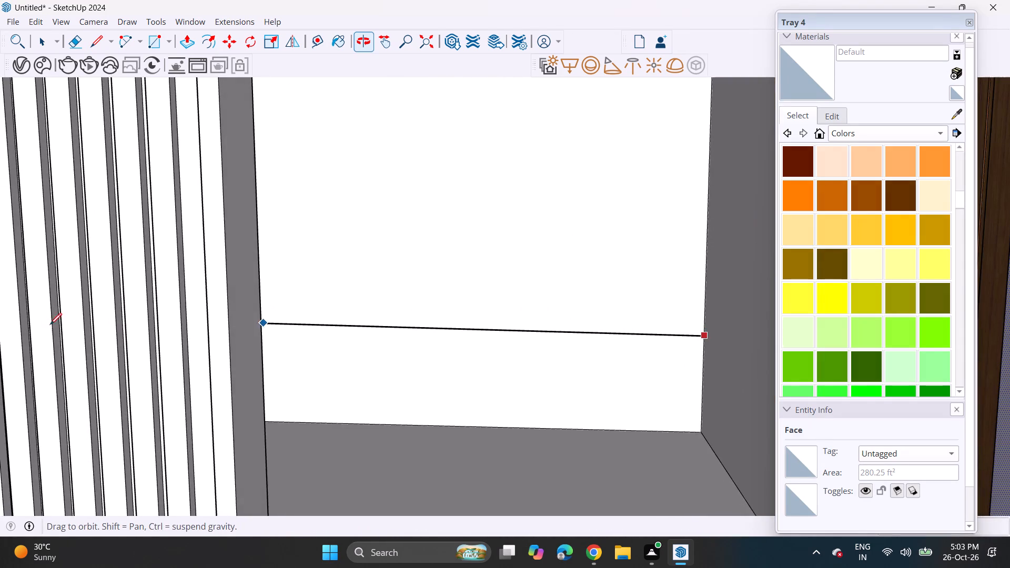
{"action": "middle_click_drag", "start_coordinate": [282, 304], "coordinate": [226, 311]}
{"action": "middle_click_drag", "start_coordinate": [274, 296], "coordinate": [533, 296], "text": "shift"}
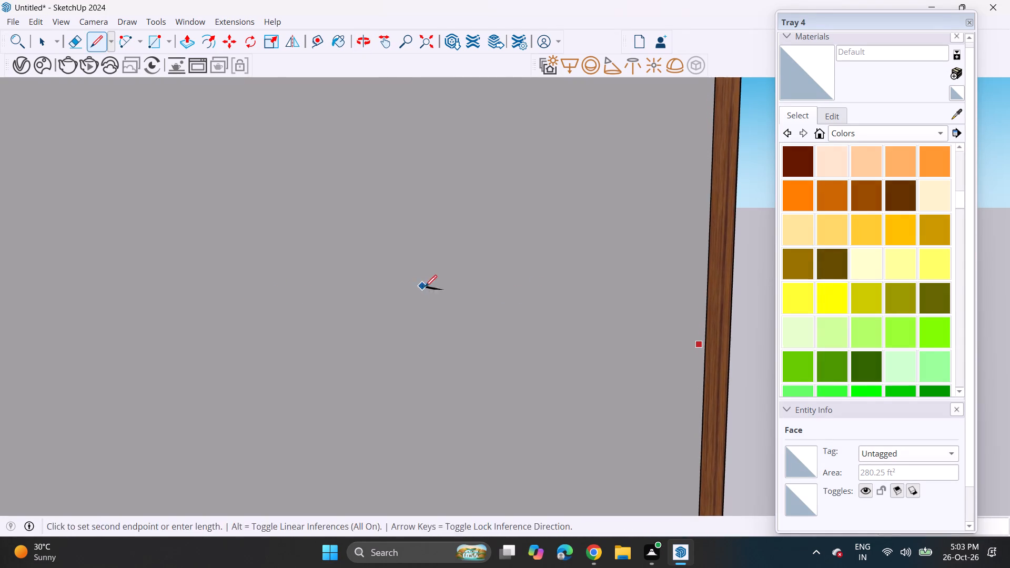
{"action": "middle_click_drag", "start_coordinate": [430, 289], "coordinate": [666, 292], "text": "shift"}
{"action": "middle_click_drag", "start_coordinate": [509, 287], "coordinate": [720, 285], "text": "shift"}
{"action": "scroll", "coordinate": [713, 288], "scroll_direction": "up", "scroll_amount": 1, "text": "shift"}
{"action": "middle_click_drag", "start_coordinate": [451, 283], "coordinate": [704, 283], "text": "shift"}
{"action": "middle_click_drag", "start_coordinate": [467, 285], "coordinate": [694, 287], "text": "shift"}
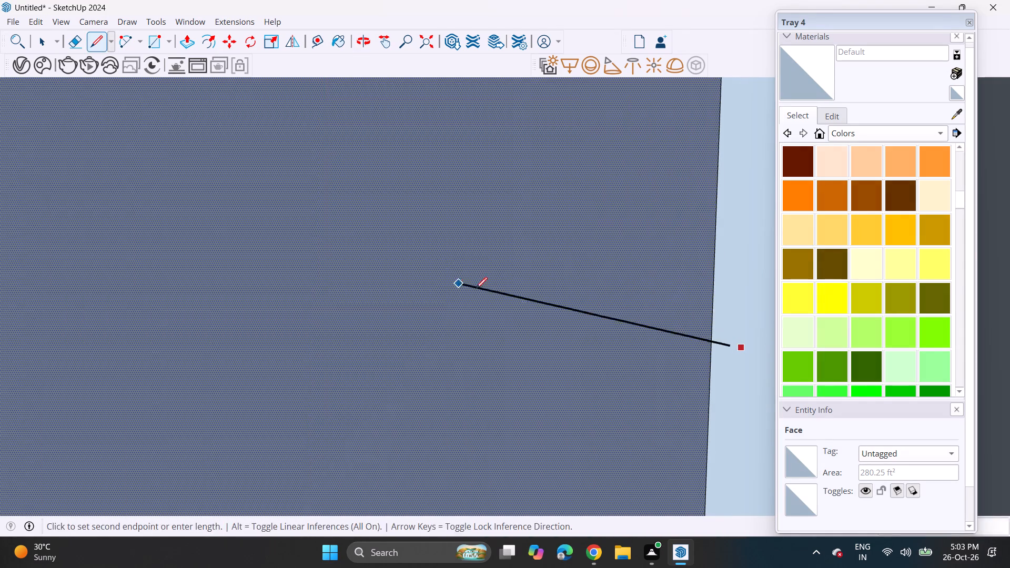
{"action": "middle_click_drag", "start_coordinate": [492, 290], "coordinate": [726, 286], "text": "shift"}
{"action": "left_click", "coordinate": [280, 321]}
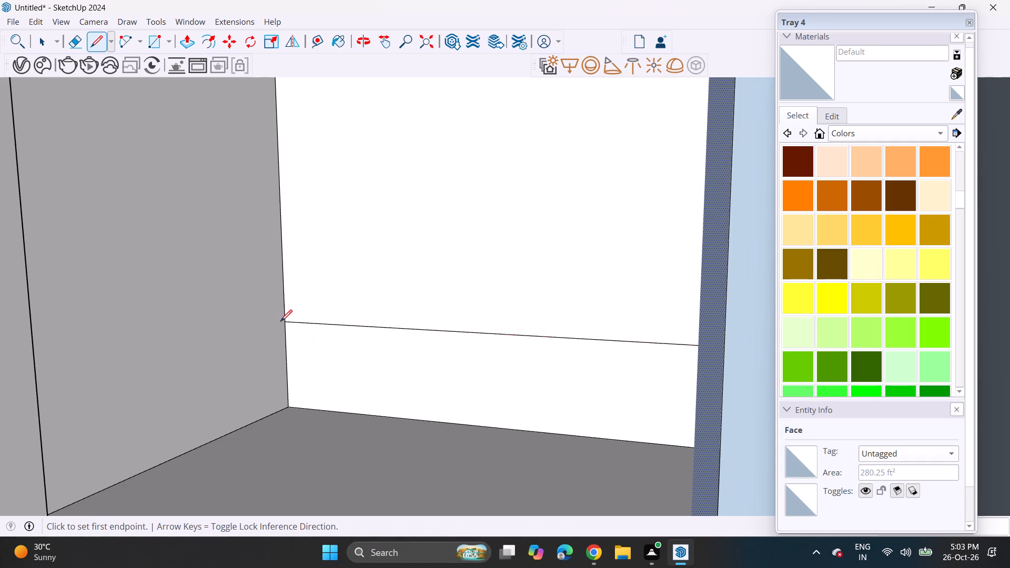
Draw a second horizontal line across the back wall, a short distance above the first, to form a narrow band.
{"action": "left_click", "coordinate": [281, 299]}
{"action": "middle_click_drag", "start_coordinate": [383, 297], "coordinate": [448, 304]}
{"action": "left_click", "coordinate": [748, 316]}
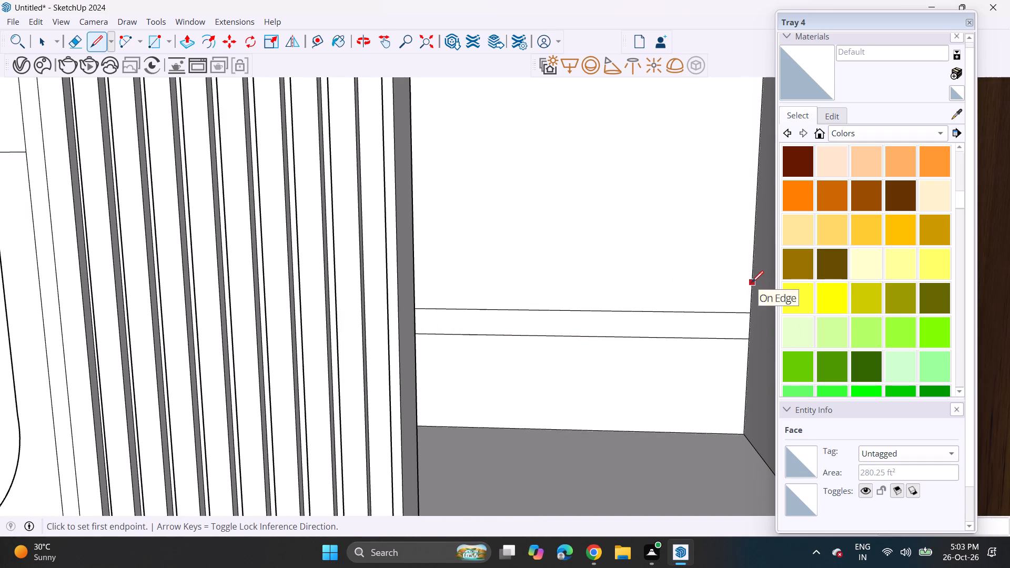
Draw a third horizontal line across the back wall, slightly above the second, to form an upper band.
{"action": "left_click", "coordinate": [752, 282]}
{"action": "middle_click_drag", "start_coordinate": [595, 277], "coordinate": [502, 273]}
{"action": "middle_click_drag", "start_coordinate": [472, 266], "coordinate": [770, 292], "text": "shift"}
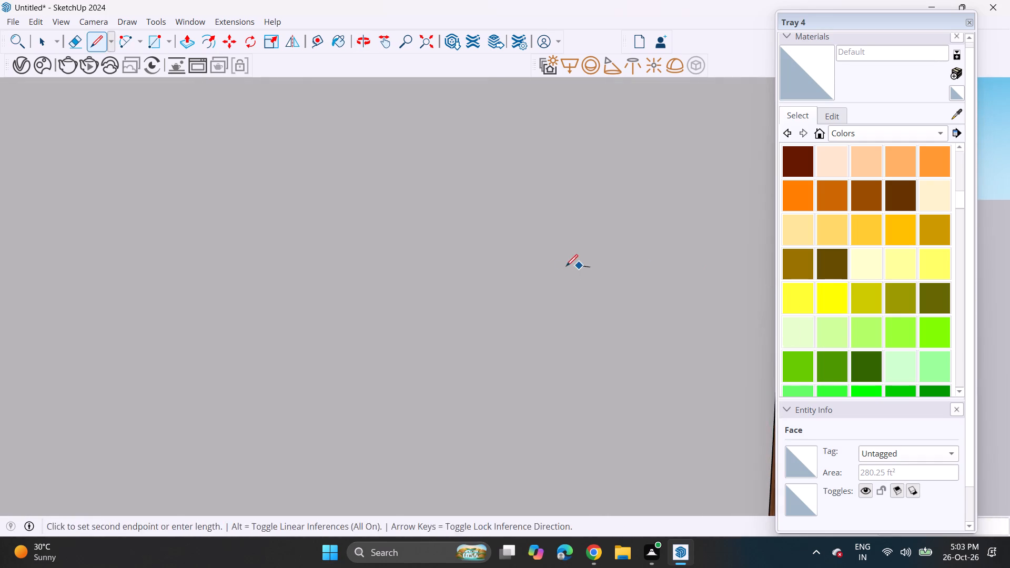
{"action": "middle_click_drag", "start_coordinate": [570, 268], "coordinate": [808, 281], "text": "shift"}
{"action": "middle_click_drag", "start_coordinate": [518, 270], "coordinate": [733, 282], "text": "shift"}
{"action": "middle_click_drag", "start_coordinate": [551, 277], "coordinate": [748, 291], "text": "shift"}
{"action": "middle_click_drag", "start_coordinate": [458, 281], "coordinate": [643, 298], "text": "shift"}
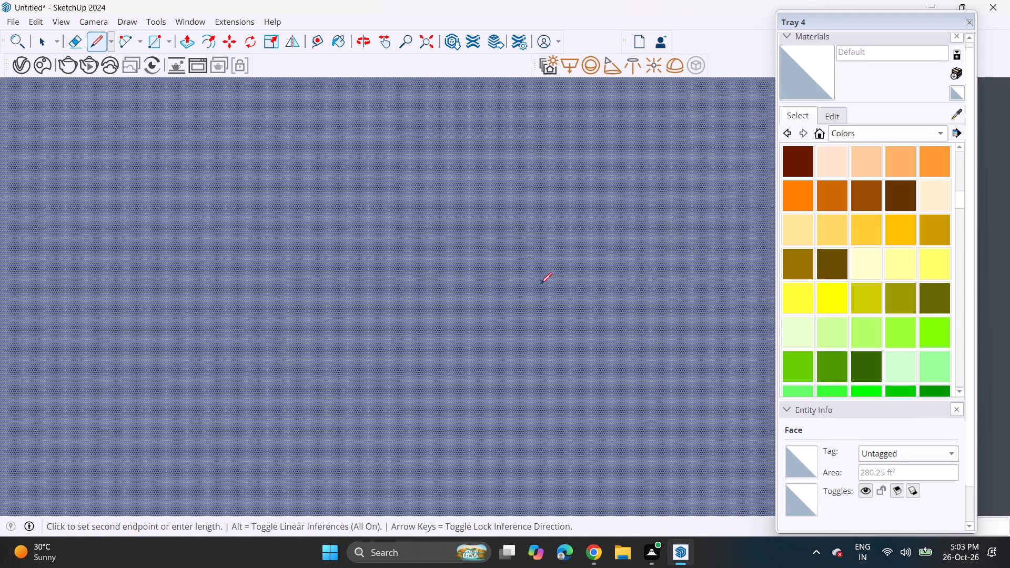
{"action": "middle_click_drag", "start_coordinate": [427, 294], "coordinate": [672, 319], "text": "shift"}
{"action": "middle_click_drag", "start_coordinate": [481, 281], "coordinate": [641, 291], "text": "shift"}
{"action": "middle_click_drag", "start_coordinate": [425, 289], "coordinate": [536, 299], "text": "shift"}
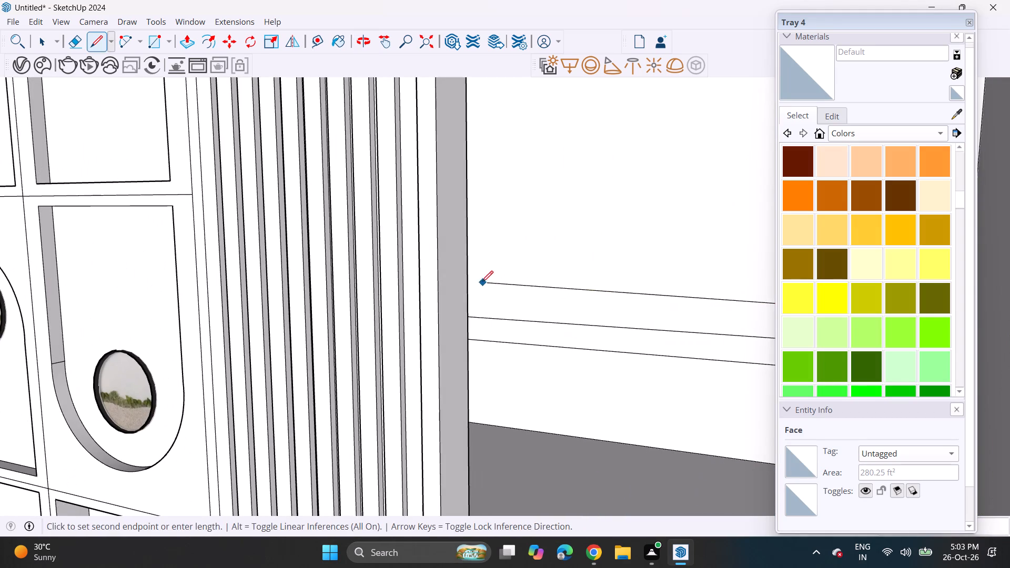
{"action": "middle_click_drag", "start_coordinate": [460, 282], "coordinate": [427, 284]}
{"action": "left_click", "coordinate": [520, 284]}
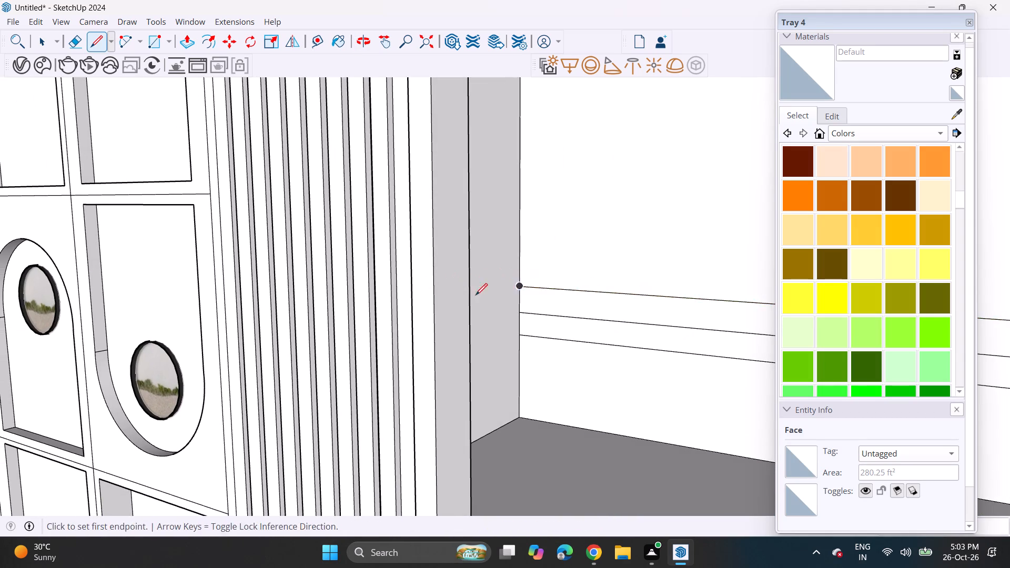
Push/Pull the lower band out from the back wall until its end reaches the door frame.
{"action": "middle_click_drag", "start_coordinate": [456, 300], "coordinate": [635, 295]}
{"action": "scroll", "coordinate": [614, 288], "scroll_direction": "down", "scroll_amount": 3}
{"action": "middle_click_drag", "start_coordinate": [607, 303], "coordinate": [486, 277], "text": "shift"}
{"action": "scroll", "coordinate": [468, 255], "scroll_direction": "up", "scroll_amount": 1}
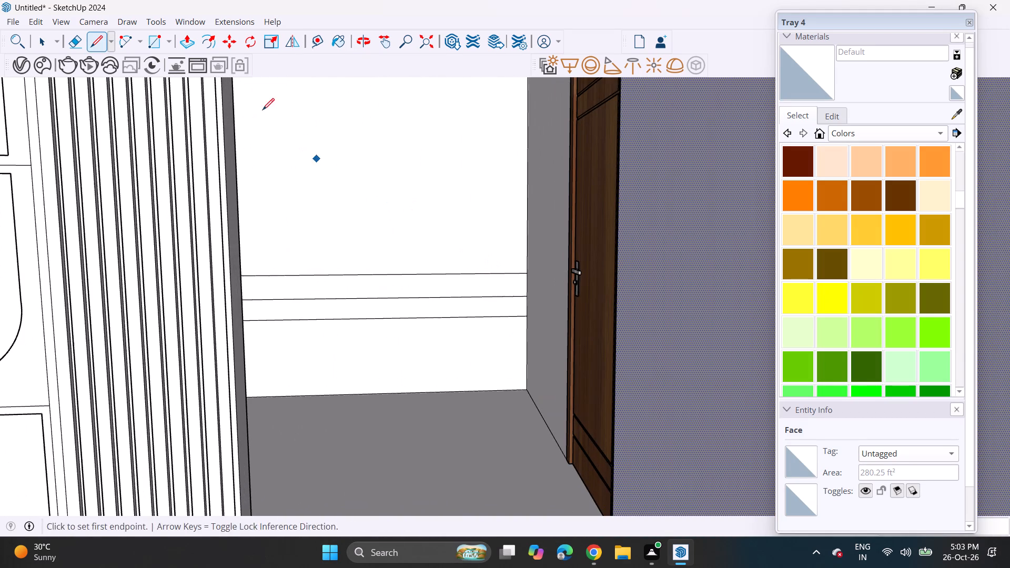
{"action": "left_click", "coordinate": [192, 36]}
{"action": "middle_click_drag", "start_coordinate": [357, 231], "coordinate": [400, 258]}
{"action": "key", "text": "Escape"}
{"action": "left_click", "coordinate": [462, 311]}
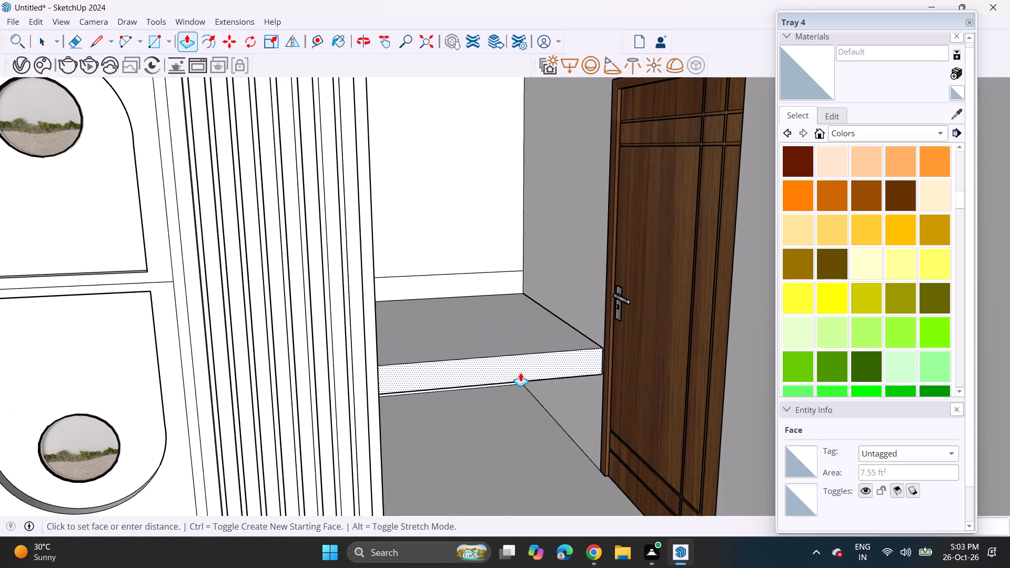
{"action": "left_click", "coordinate": [522, 374]}
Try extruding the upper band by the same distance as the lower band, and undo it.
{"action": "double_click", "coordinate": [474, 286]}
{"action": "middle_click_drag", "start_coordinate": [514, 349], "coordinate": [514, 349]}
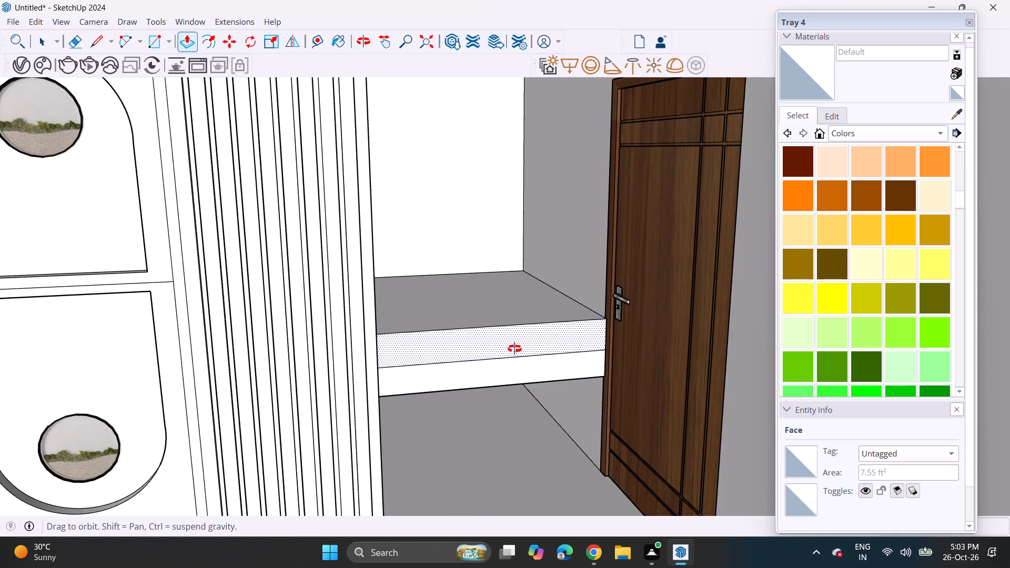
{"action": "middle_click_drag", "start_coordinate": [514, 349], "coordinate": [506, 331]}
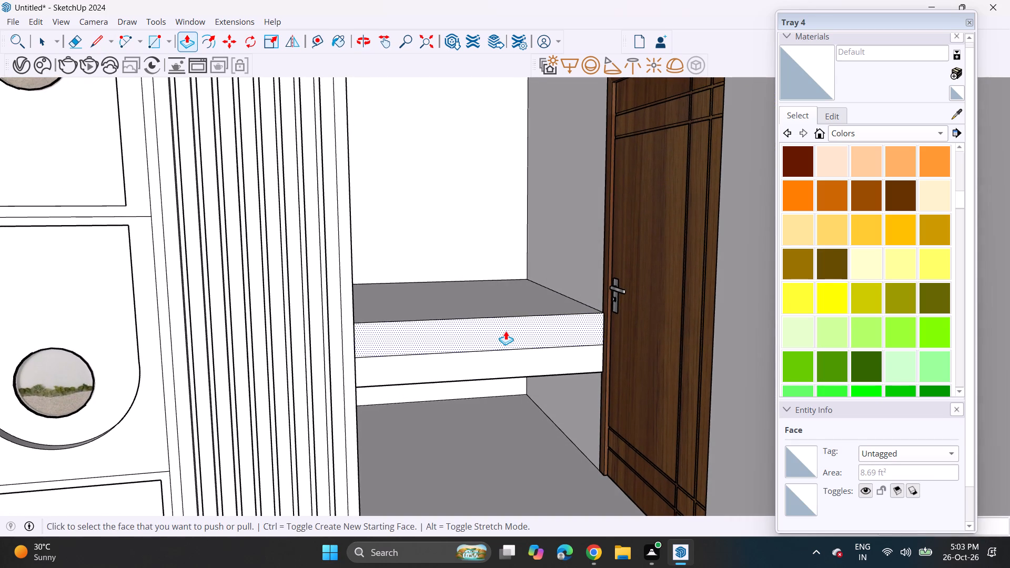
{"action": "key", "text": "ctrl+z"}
Push/Pull the upper band out flush with the front face of the lower band.
{"action": "scroll", "coordinate": [506, 331], "scroll_direction": "up", "scroll_amount": 3}
{"action": "left_click", "coordinate": [466, 285]}
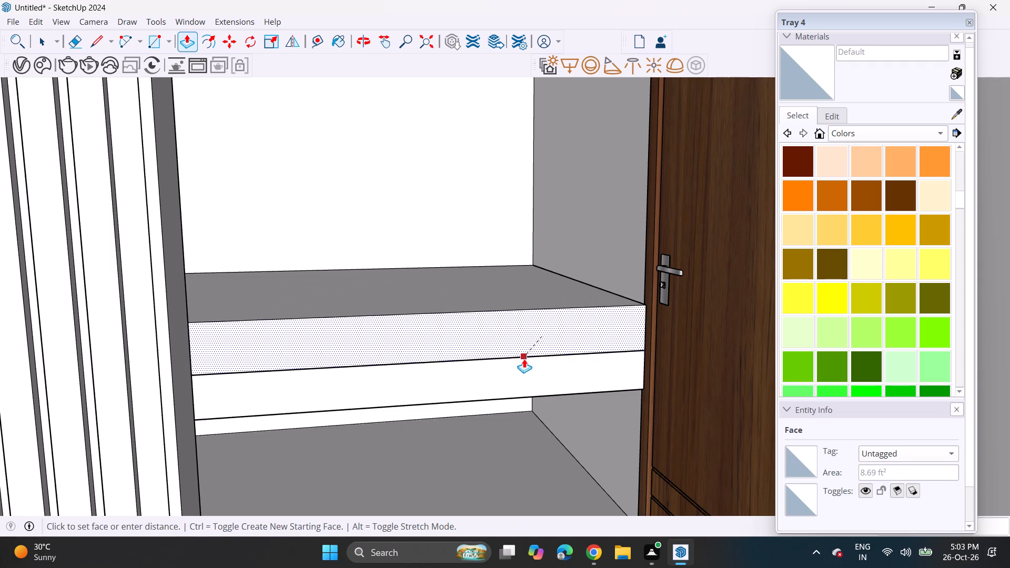
{"action": "left_click", "coordinate": [524, 359]}
Copy the edge between the two bands slightly upward on the front face to outline a thin strip.
{"action": "scroll", "coordinate": [447, 364], "scroll_direction": "up", "scroll_amount": 3}
{"action": "key", "text": "space"}
{"action": "left_click", "coordinate": [437, 359]}
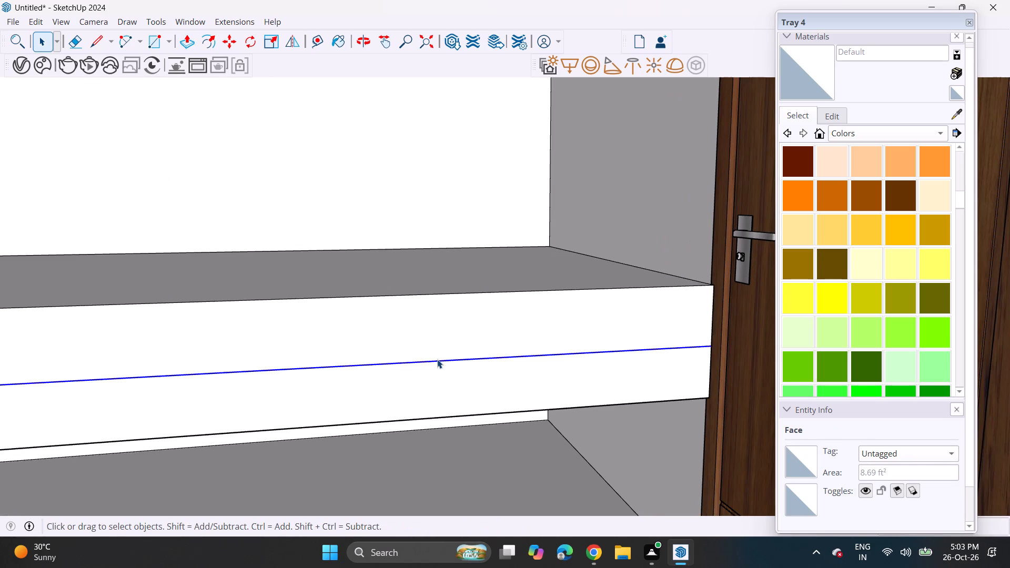
{"action": "key", "text": "m"}
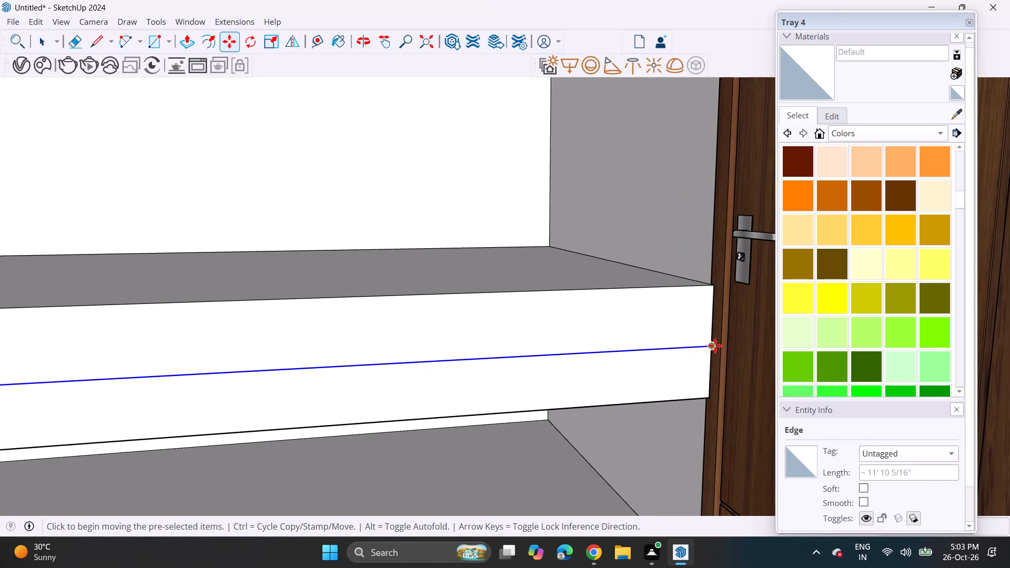
{"action": "left_click", "coordinate": [715, 346]}
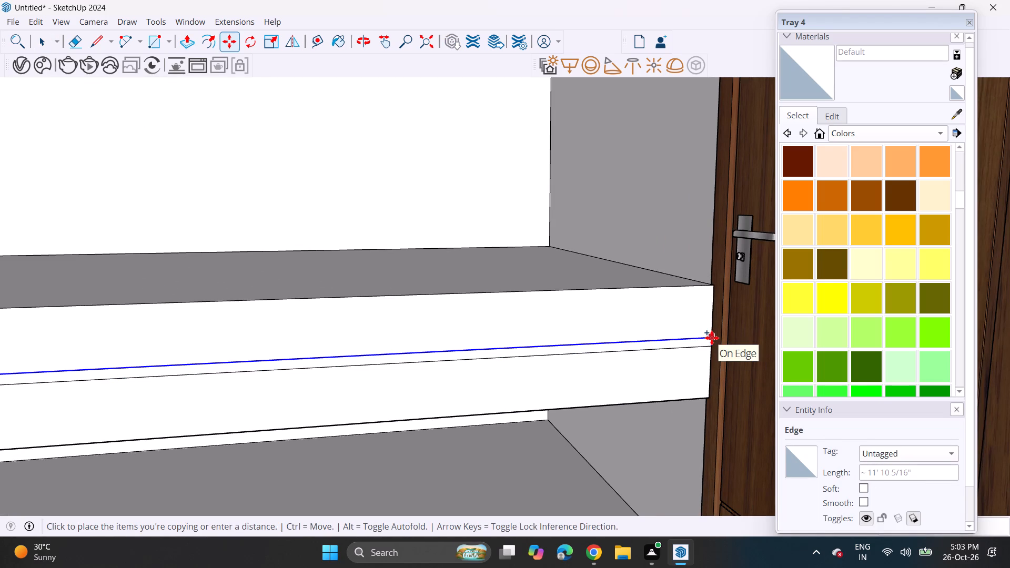
{"action": "left_click", "coordinate": [712, 338]}
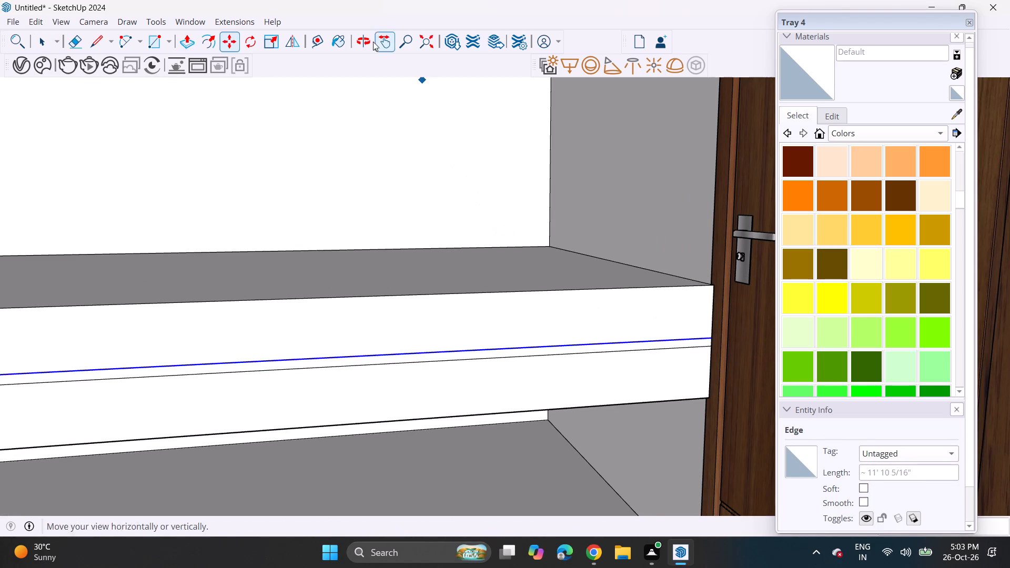
Push the thin strip between the two bands slightly inward to form a groove along the counter's front.
{"action": "left_click", "coordinate": [186, 43]}
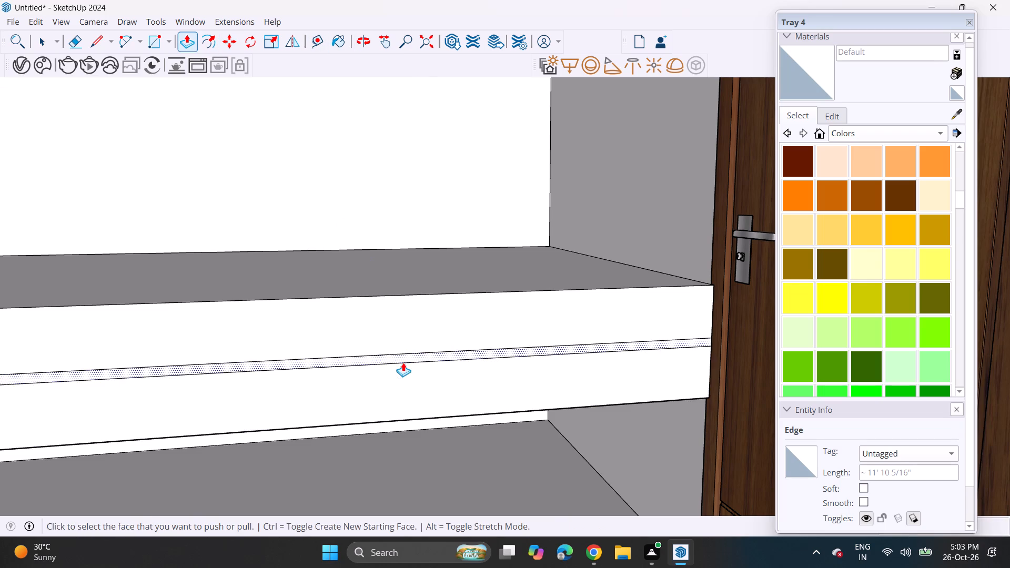
{"action": "left_click", "coordinate": [403, 362]}
{"action": "left_click", "coordinate": [401, 358]}
{"action": "middle_click_drag", "start_coordinate": [487, 366], "coordinate": [475, 347]}
{"action": "scroll", "coordinate": [480, 338], "scroll_direction": "up", "scroll_amount": 1}
{"action": "scroll", "coordinate": [474, 322], "scroll_direction": "down", "scroll_amount": 3}
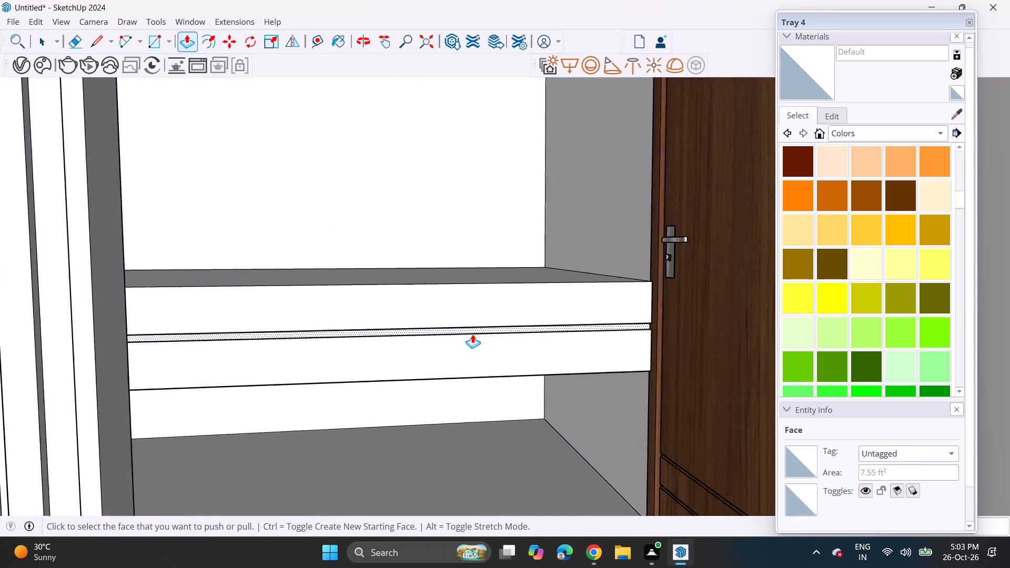
{"action": "scroll", "coordinate": [472, 334], "scroll_direction": "down", "scroll_amount": 12}
{"action": "scroll", "coordinate": [538, 340], "scroll_direction": "up", "scroll_amount": 6}
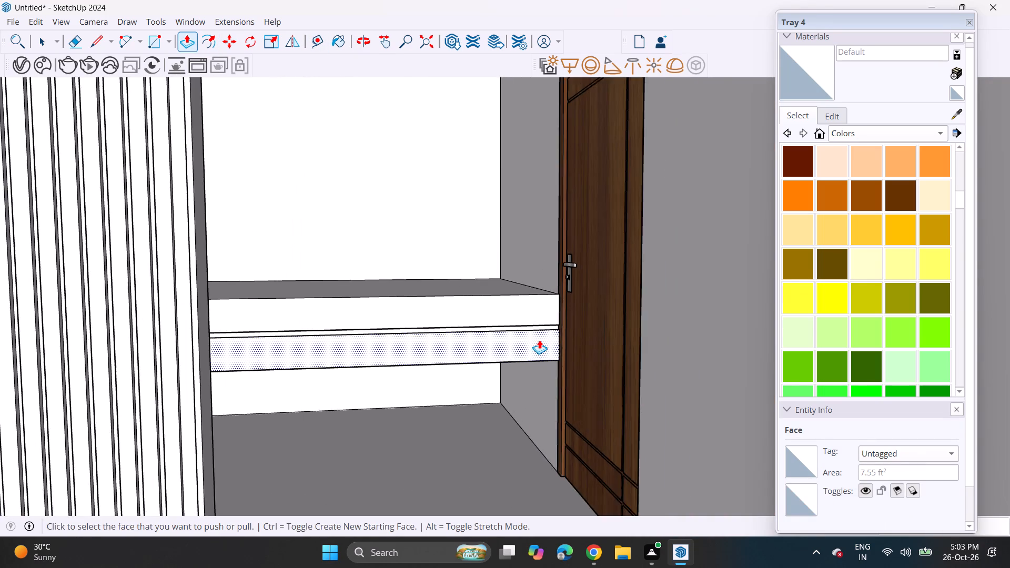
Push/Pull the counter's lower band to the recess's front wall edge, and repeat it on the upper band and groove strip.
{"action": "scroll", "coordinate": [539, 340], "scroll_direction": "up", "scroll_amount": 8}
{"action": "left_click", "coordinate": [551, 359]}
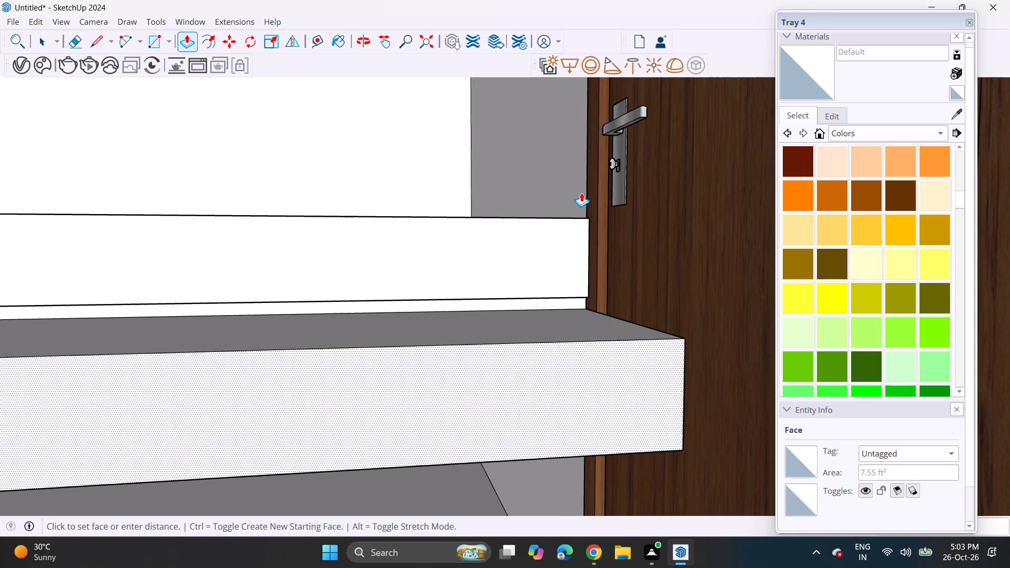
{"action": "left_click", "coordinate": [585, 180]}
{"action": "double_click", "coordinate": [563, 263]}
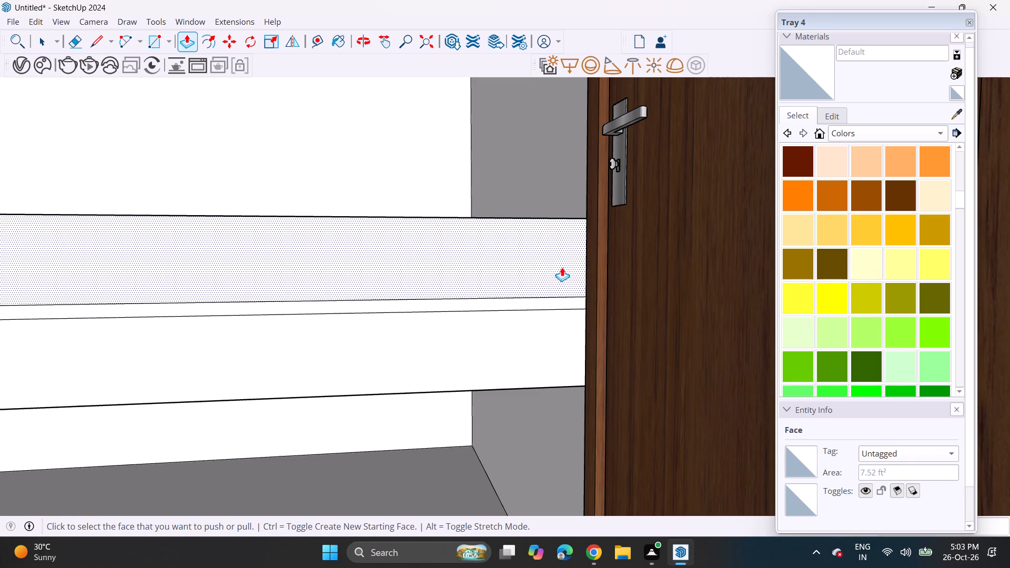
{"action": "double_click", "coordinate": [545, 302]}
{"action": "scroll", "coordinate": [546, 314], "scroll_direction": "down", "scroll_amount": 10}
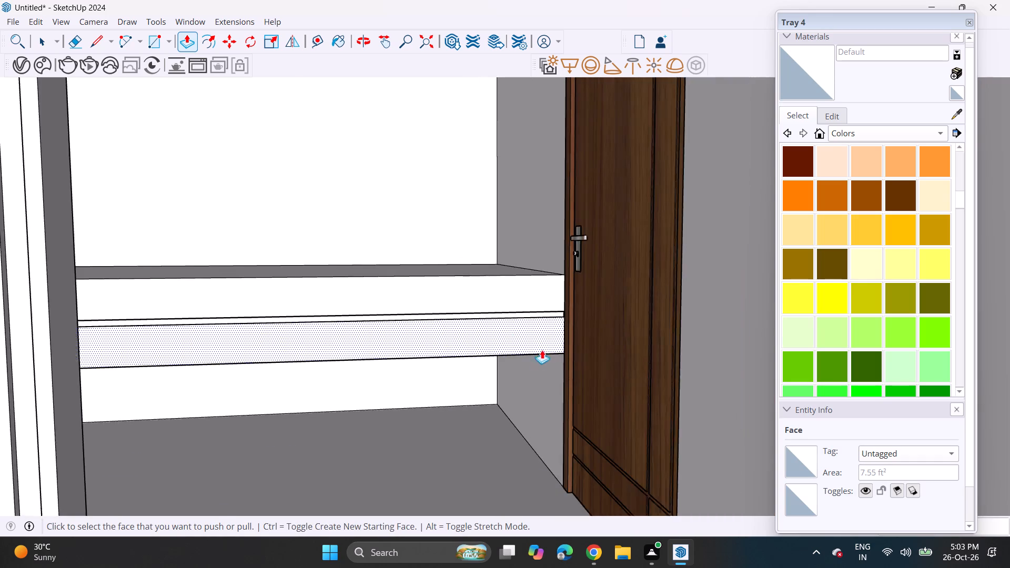
Undo the counter's extrusions, groove and band outlines back to a plain, undivided recess back wall.
{"action": "middle_click_drag", "start_coordinate": [482, 369], "coordinate": [467, 359]}
{"action": "scroll", "coordinate": [468, 359], "scroll_direction": "up", "scroll_amount": 1}
{"action": "scroll", "coordinate": [466, 353], "scroll_direction": "down", "scroll_amount": 2}
{"action": "scroll", "coordinate": [466, 353], "scroll_direction": "up", "scroll_amount": 1}
{"action": "scroll", "coordinate": [466, 353], "scroll_direction": "down", "scroll_amount": 10}
{"action": "middle_click_drag", "start_coordinate": [473, 371], "coordinate": [524, 360], "text": "shift"}
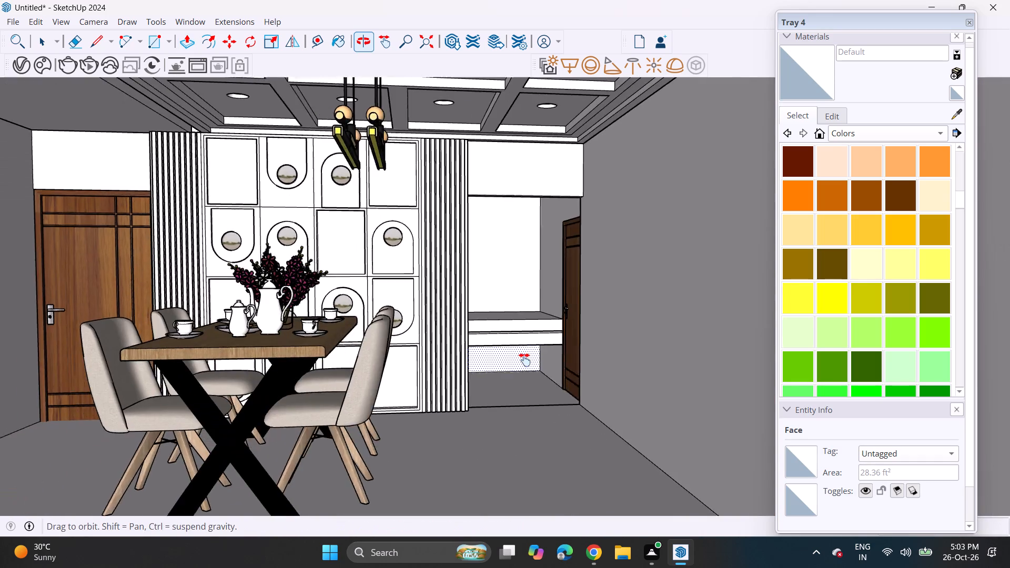
{"action": "middle_click_drag", "start_coordinate": [524, 360], "coordinate": [546, 352], "text": "shift"}
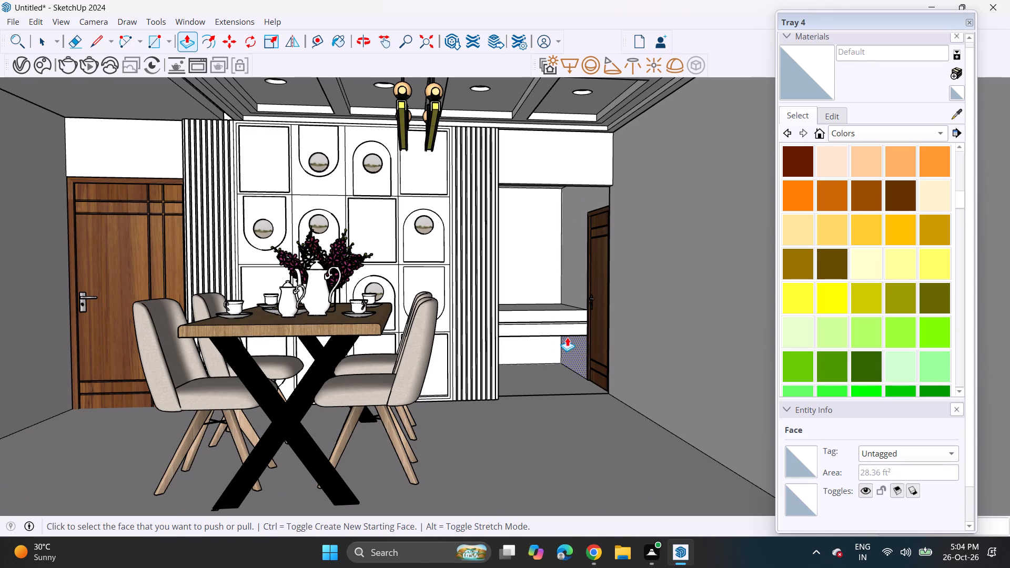
{"action": "middle_click_drag", "start_coordinate": [554, 320], "coordinate": [519, 320]}
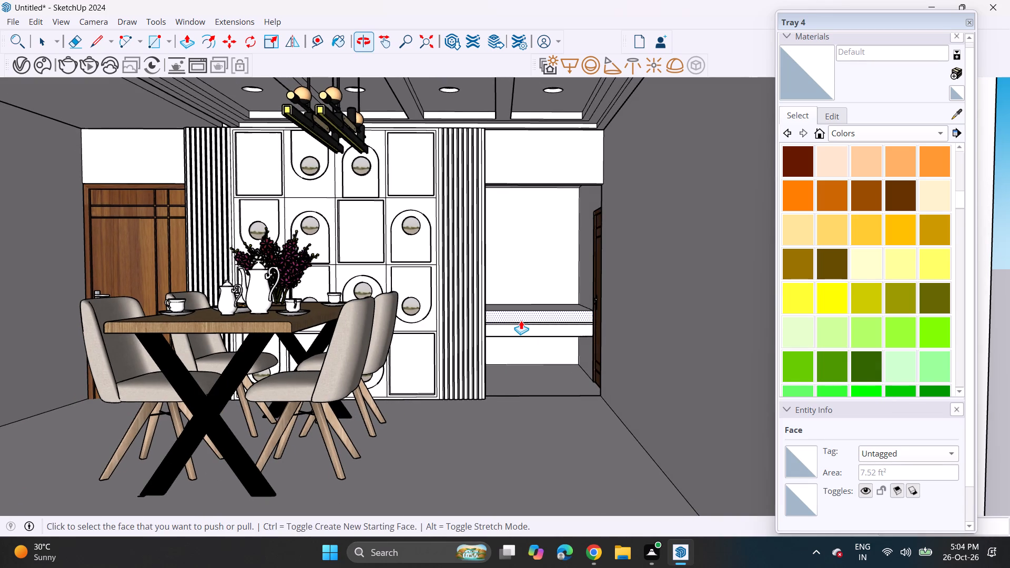
{"action": "key", "text": "ctrl+z"}
{"action": "key", "text": "ctrl+z"}
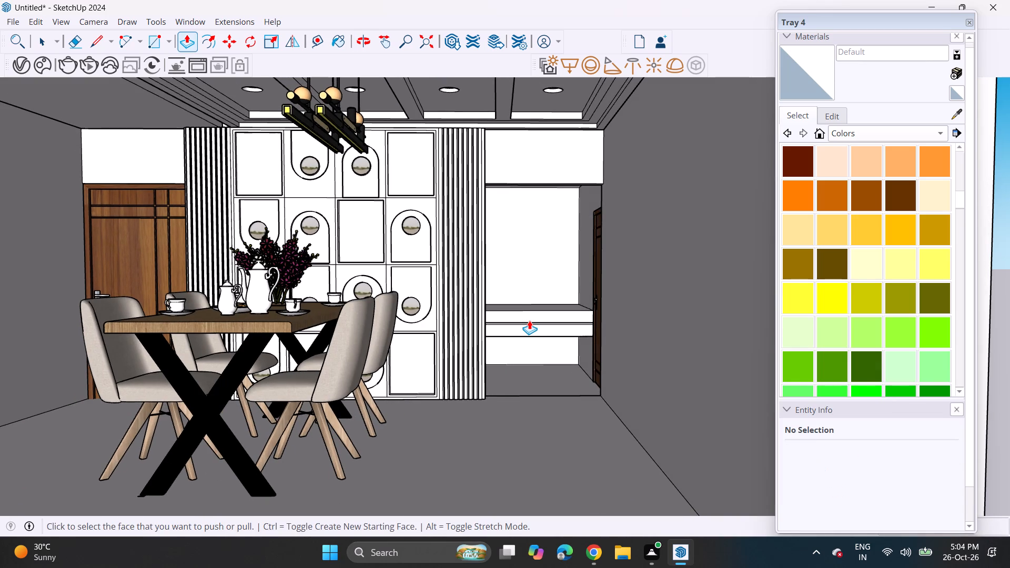
{"action": "key", "text": "ctrl+z"}
{"action": "key", "text": "ctrl+z"}
{"action": "key", "text": "ctrl+z"}
{"action": "key", "text": "ctrl+z"}
{"action": "key", "text": "ctrl+z"}
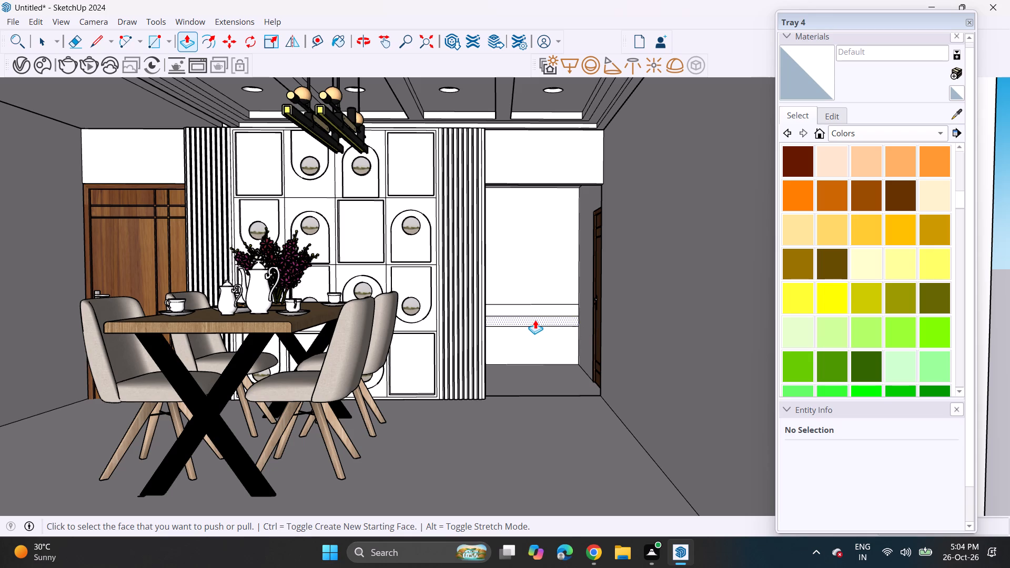
{"action": "key", "text": "ctrl+z"}
{"action": "key", "text": "ctrl+z"}
{"action": "key", "text": "ctrl+z"}
Draw a narrow full-height rectangle on the recess back wall along its corner with the door-side wall.
{"action": "middle_click_drag", "start_coordinate": [563, 311], "coordinate": [550, 301]}
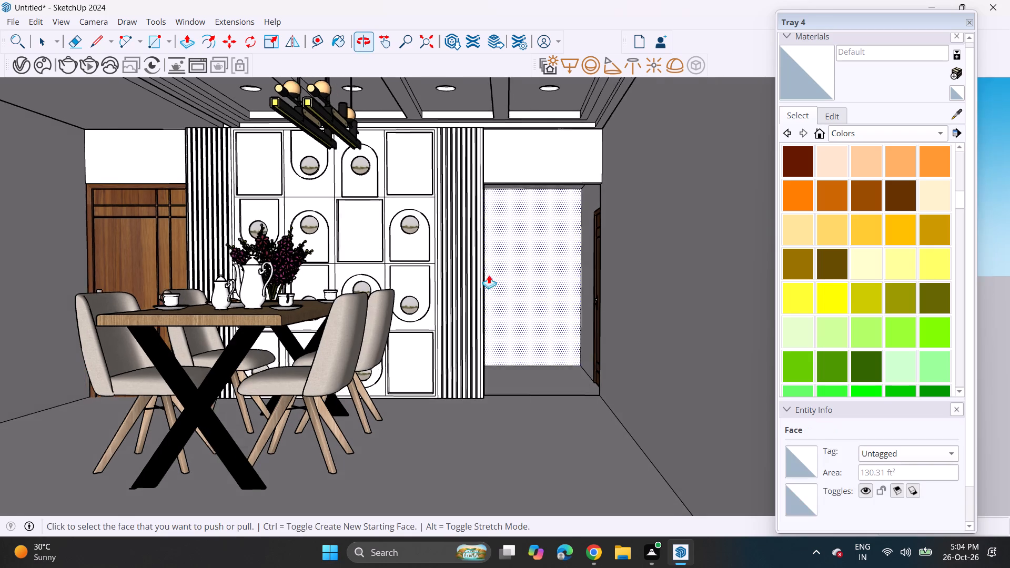
{"action": "left_click", "coordinate": [158, 44]}
{"action": "scroll", "coordinate": [569, 380], "scroll_direction": "up", "scroll_amount": 5}
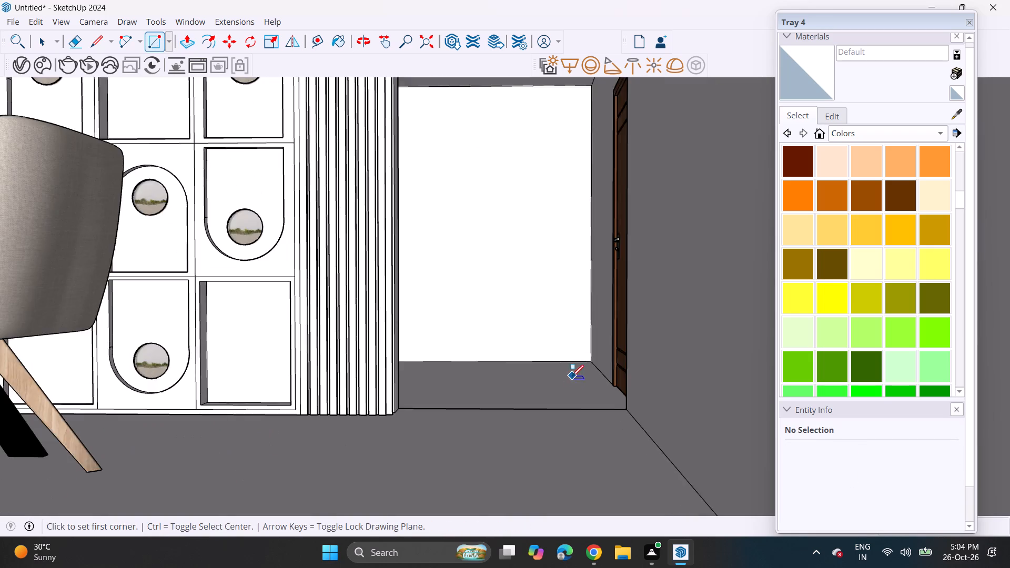
{"action": "scroll", "coordinate": [572, 377], "scroll_direction": "up", "scroll_amount": 6}
{"action": "left_click", "coordinate": [592, 359]}
{"action": "scroll", "coordinate": [570, 236], "scroll_direction": "down", "scroll_amount": 6}
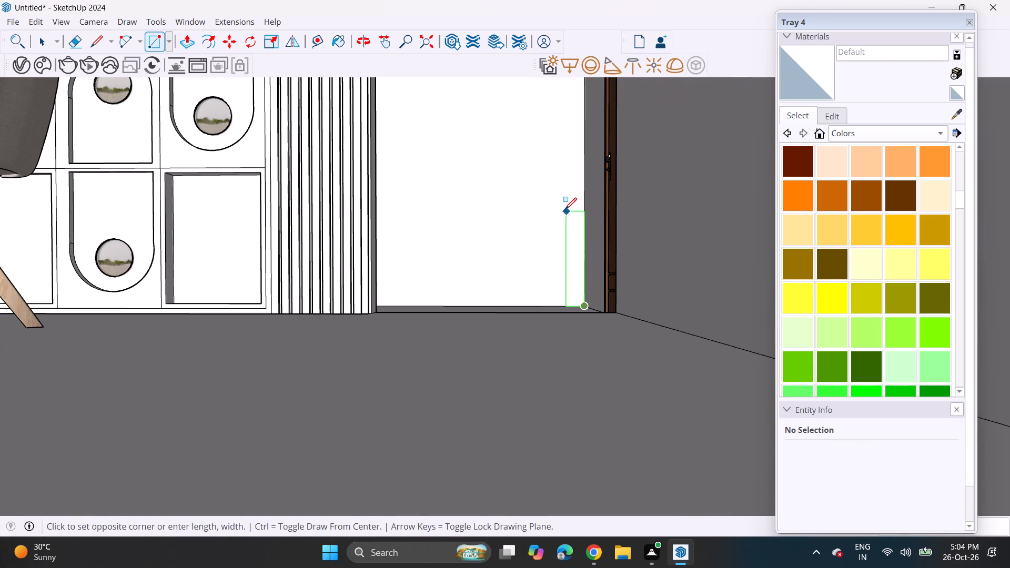
{"action": "middle_click_drag", "start_coordinate": [564, 206], "coordinate": [573, 331], "text": "shift"}
{"action": "scroll", "coordinate": [582, 145], "scroll_direction": "up", "scroll_amount": 7}
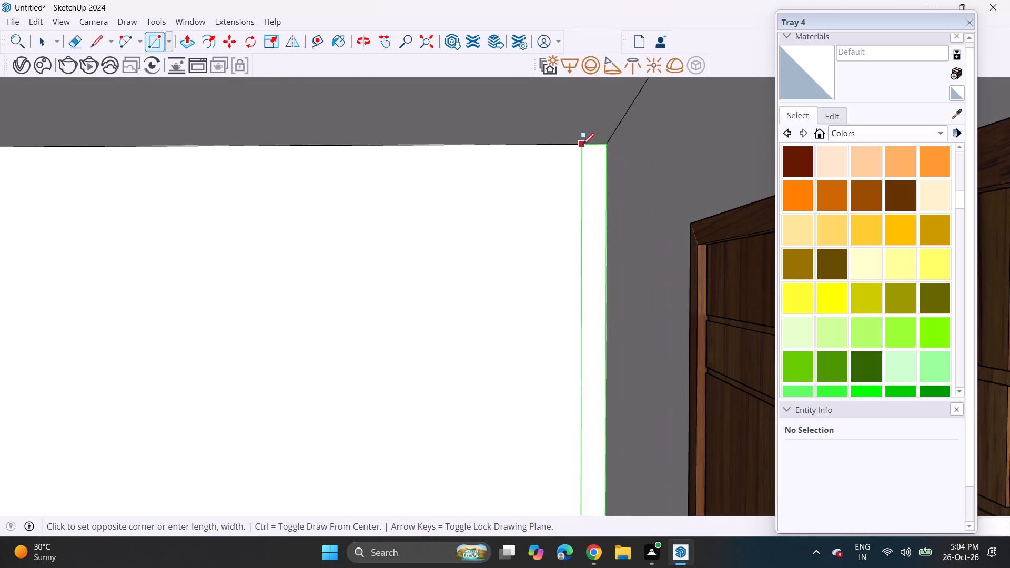
{"action": "left_click", "coordinate": [594, 145]}
{"action": "scroll", "coordinate": [605, 188], "scroll_direction": "up", "scroll_amount": 4}
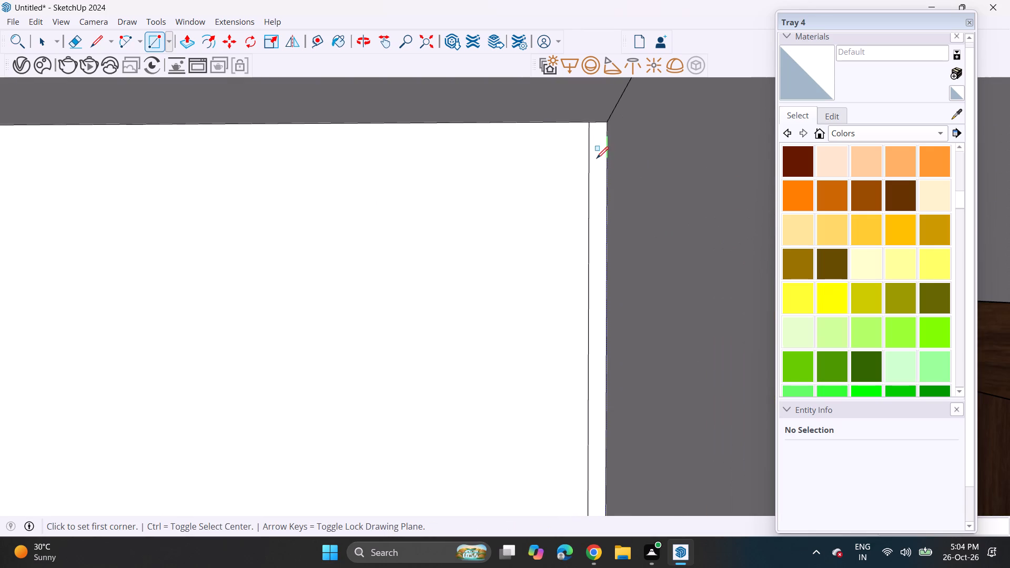
Copy the narrow vertical strip twice along the back wall toward the fluted panel, leaving a small equal gap between strips.
{"action": "key", "text": "space"}
{"action": "double_click", "coordinate": [596, 157]}
{"action": "scroll", "coordinate": [595, 144], "scroll_direction": "up", "scroll_amount": 1}
{"action": "middle_click_drag", "start_coordinate": [596, 145], "coordinate": [614, 210]}
{"action": "scroll", "coordinate": [613, 190], "scroll_direction": "up", "scroll_amount": 5}
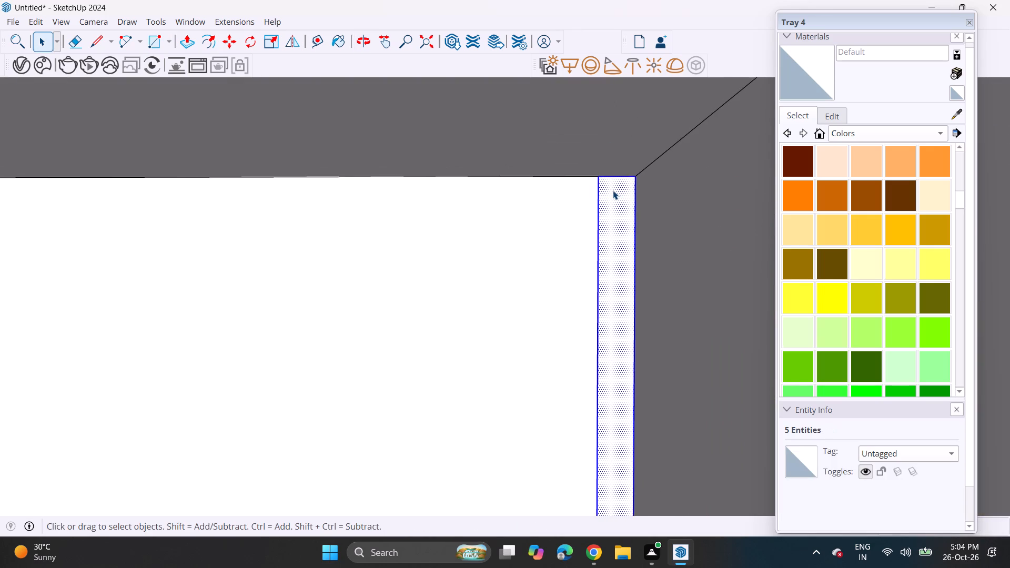
{"action": "scroll", "coordinate": [613, 190], "scroll_direction": "up", "scroll_amount": 5}
{"action": "key", "text": "m"}
{"action": "left_click", "coordinate": [650, 163]}
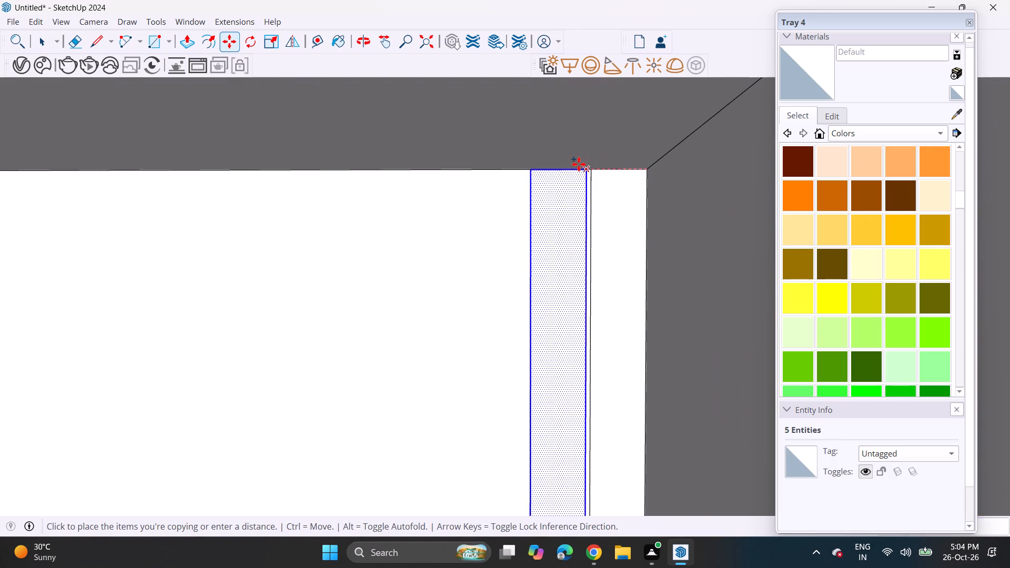
{"action": "left_click", "coordinate": [579, 164]}
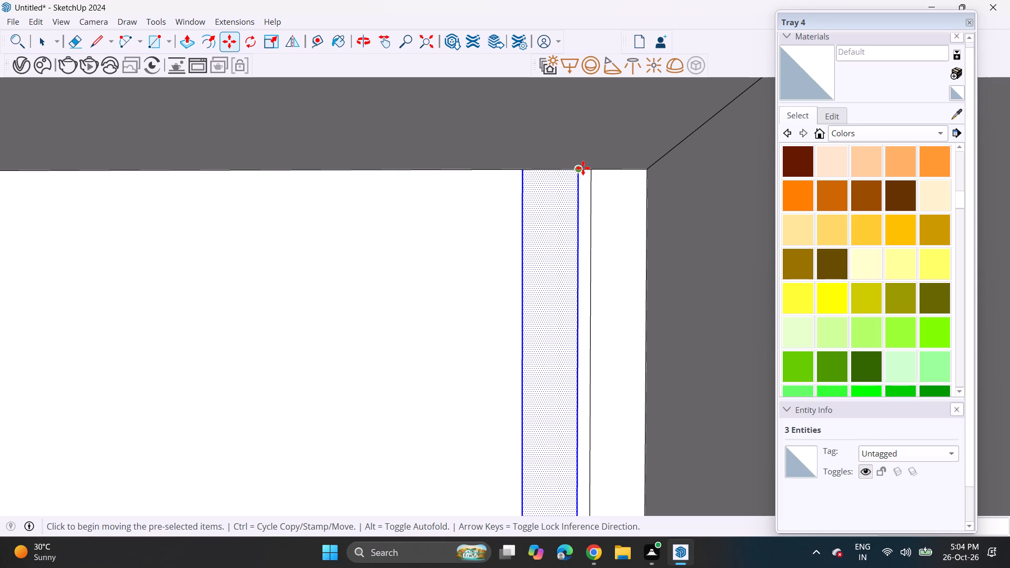
{"action": "left_click", "coordinate": [593, 173]}
{"action": "left_click", "coordinate": [523, 173]}
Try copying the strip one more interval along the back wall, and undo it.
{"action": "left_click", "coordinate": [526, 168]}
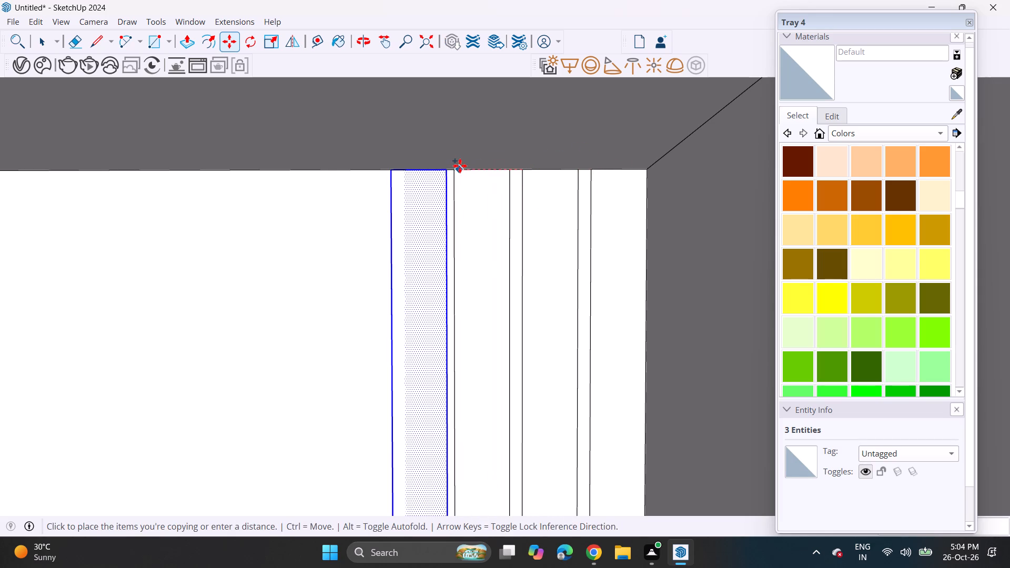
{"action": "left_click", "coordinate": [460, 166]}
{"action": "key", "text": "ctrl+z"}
Select the last full strip with its edges and copy it three more times along the back wall at the same spacing.
{"action": "key", "text": "space"}
{"action": "double_click", "coordinate": [493, 200]}
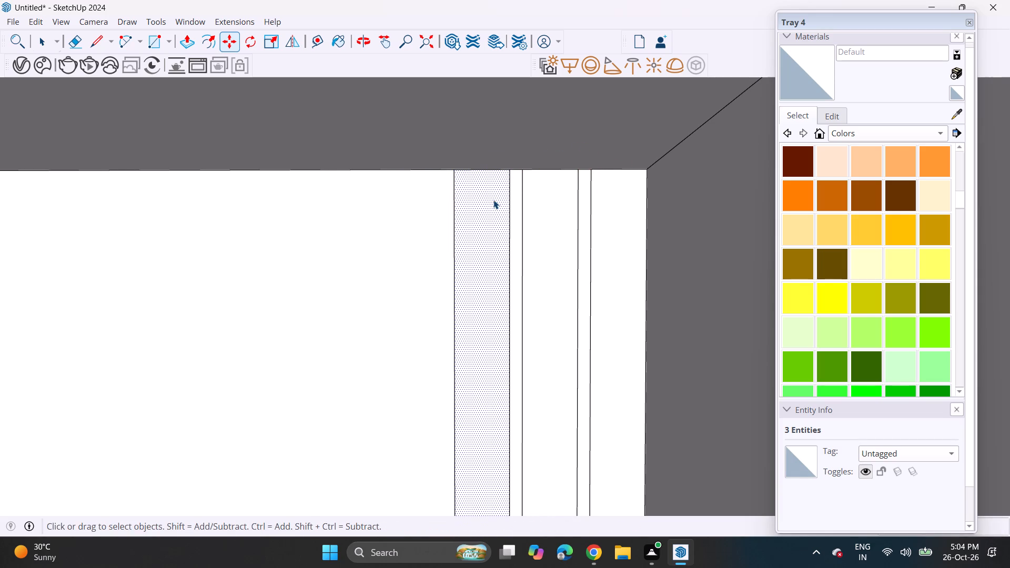
{"action": "key", "text": "m"}
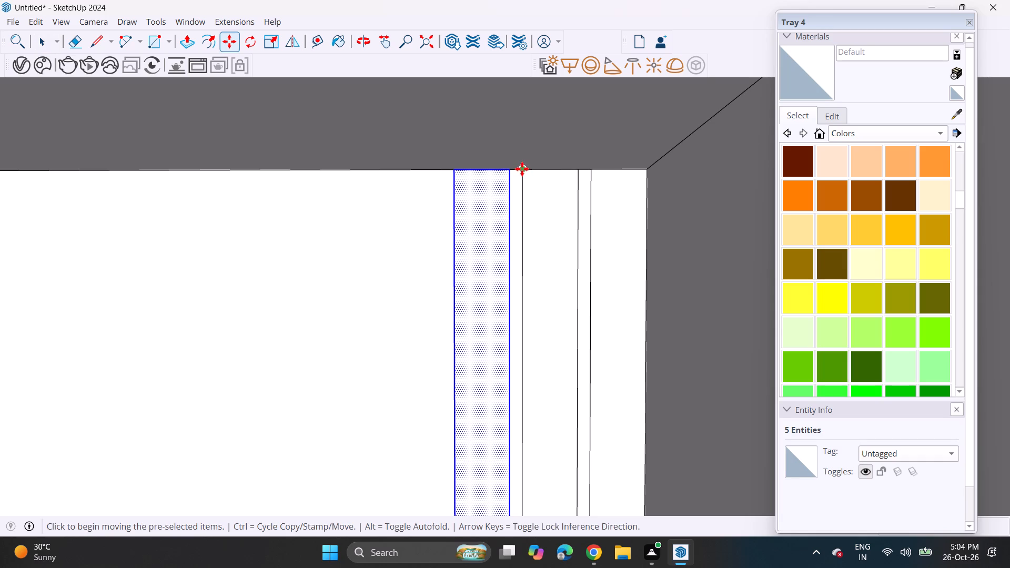
{"action": "left_click", "coordinate": [522, 169]}
{"action": "left_click", "coordinate": [459, 170]}
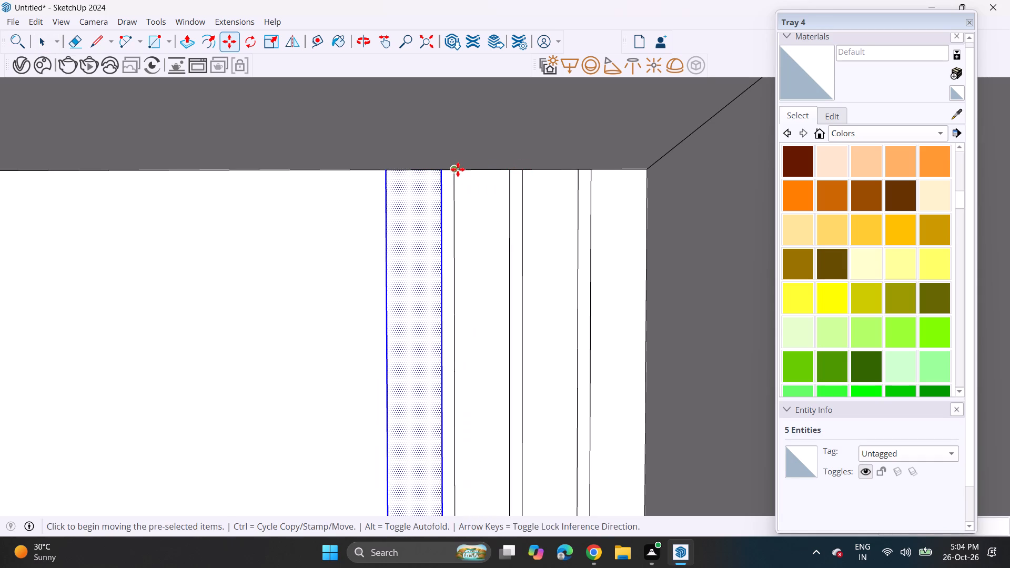
{"action": "left_click", "coordinate": [458, 169]}
{"action": "left_click", "coordinate": [388, 175]}
{"action": "middle_click_drag", "start_coordinate": [407, 178], "coordinate": [488, 186]}
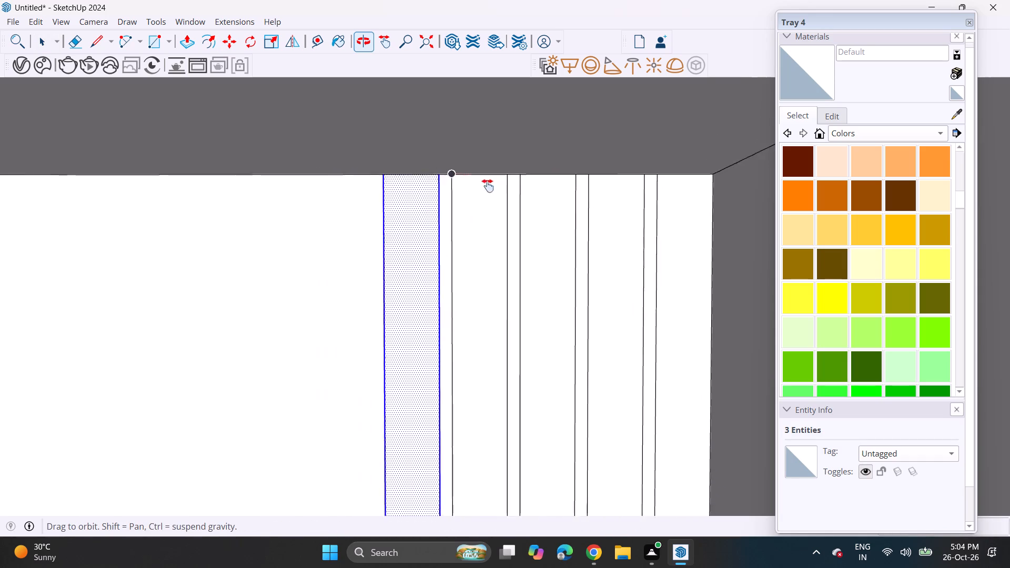
{"action": "middle_click_drag", "start_coordinate": [488, 186], "coordinate": [576, 194]}
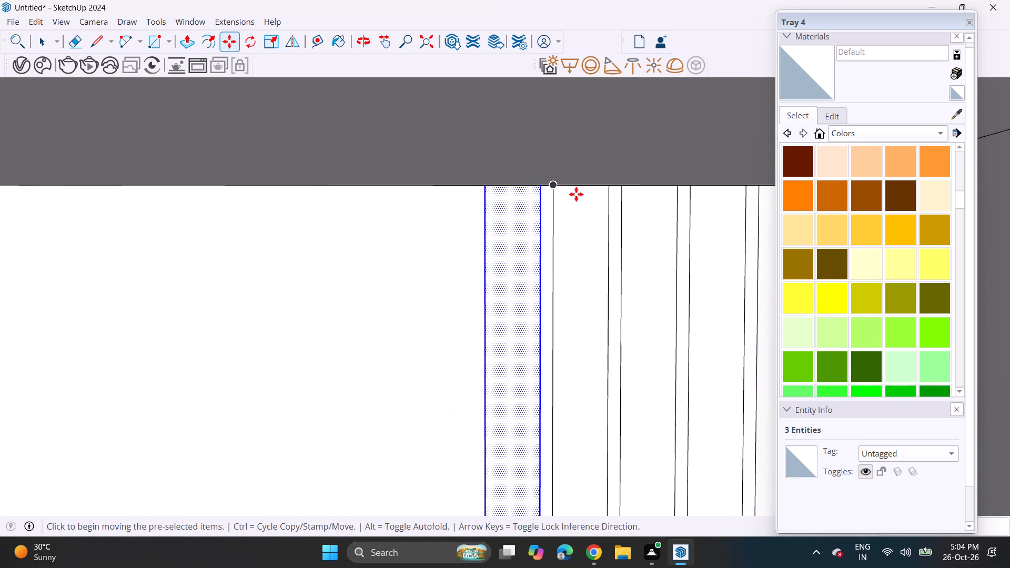
{"action": "left_click", "coordinate": [556, 187]}
{"action": "left_click", "coordinate": [482, 186]}
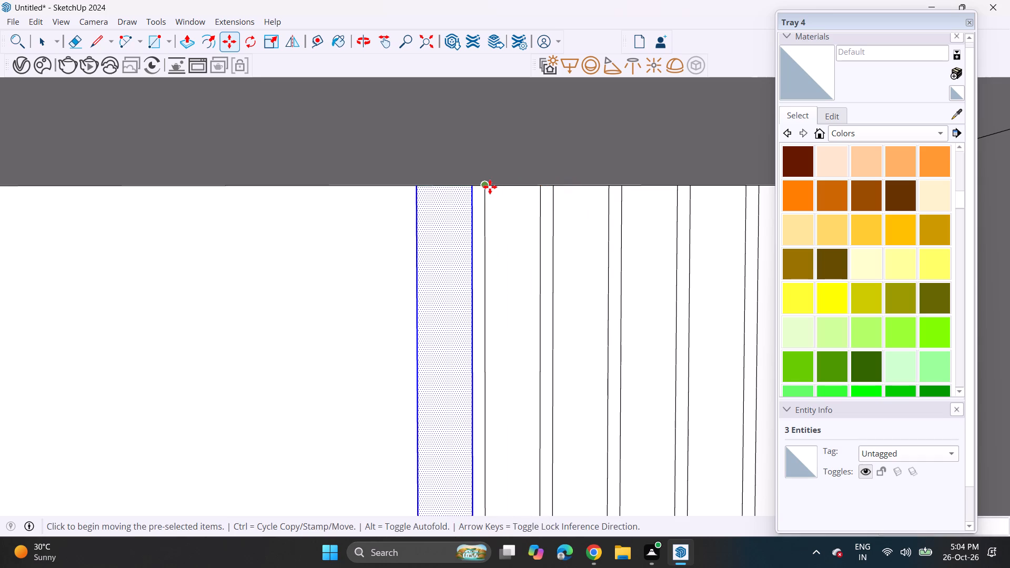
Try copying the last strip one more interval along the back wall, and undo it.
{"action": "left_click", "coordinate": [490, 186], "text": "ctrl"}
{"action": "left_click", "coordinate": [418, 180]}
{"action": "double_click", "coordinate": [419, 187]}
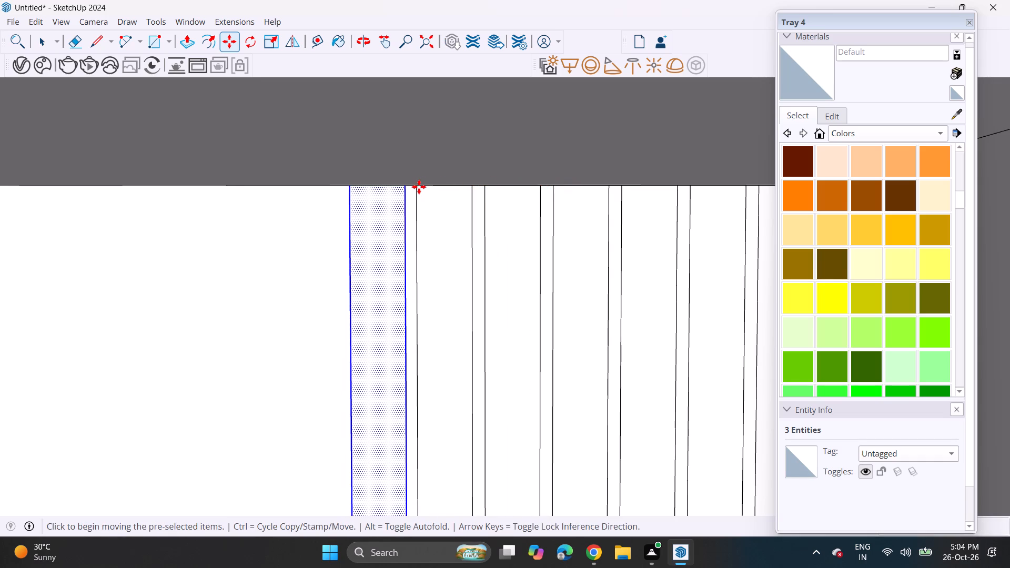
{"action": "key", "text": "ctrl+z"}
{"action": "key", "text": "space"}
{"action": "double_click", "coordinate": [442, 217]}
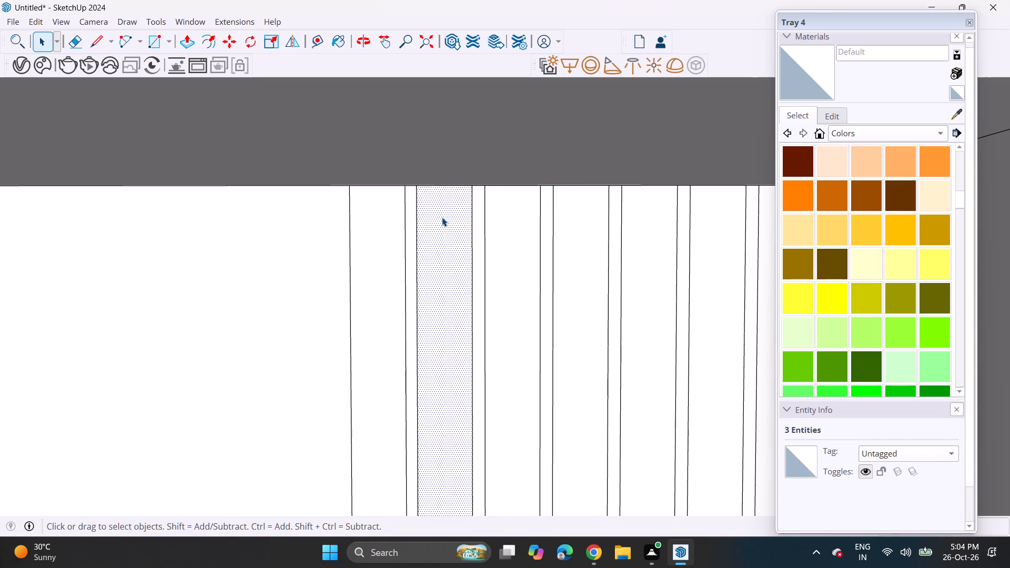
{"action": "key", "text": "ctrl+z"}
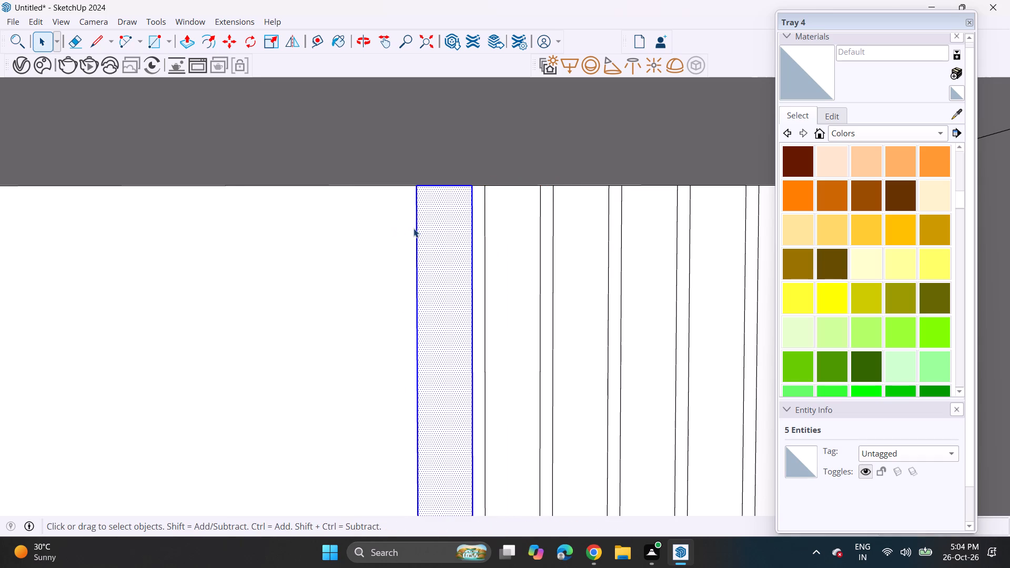
Reselect the last strip with its edges and copy it one interval further along the back wall, keeping the same gap.
{"action": "left_click", "coordinate": [449, 245]}
{"action": "key", "text": "m"}
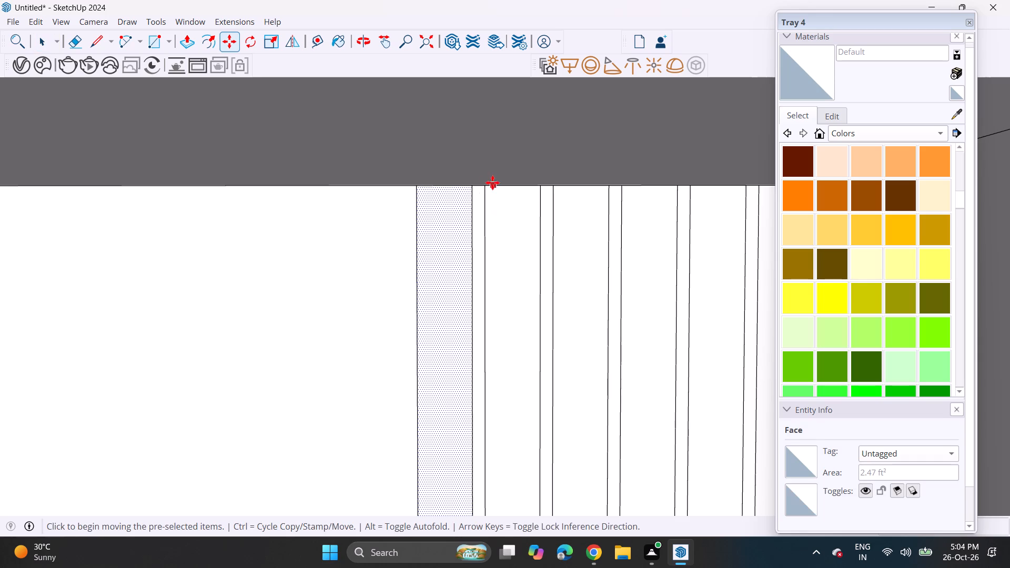
{"action": "key", "text": "space"}
{"action": "double_click", "coordinate": [448, 263]}
{"action": "key", "text": "m"}
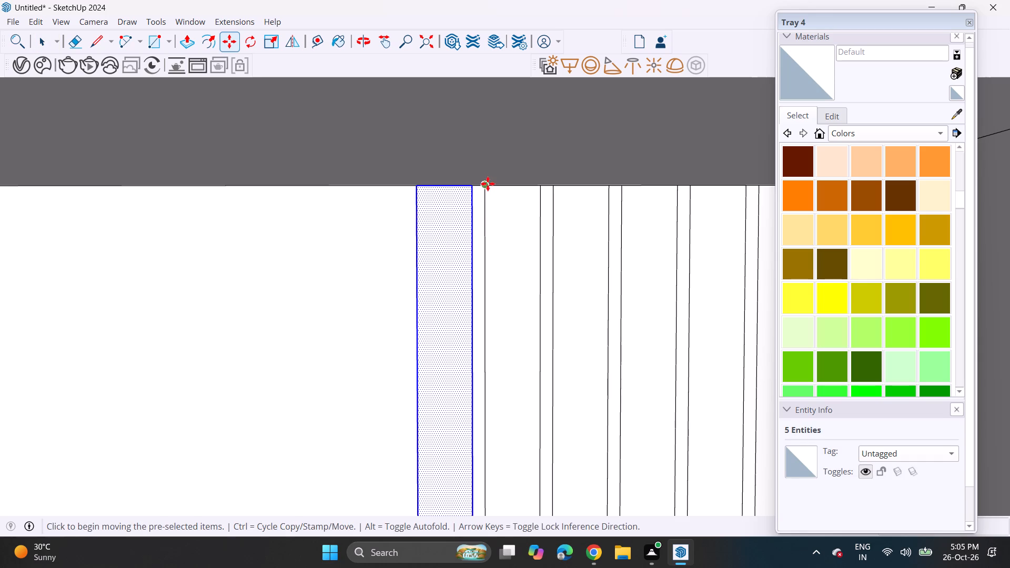
{"action": "left_click", "coordinate": [488, 184]}
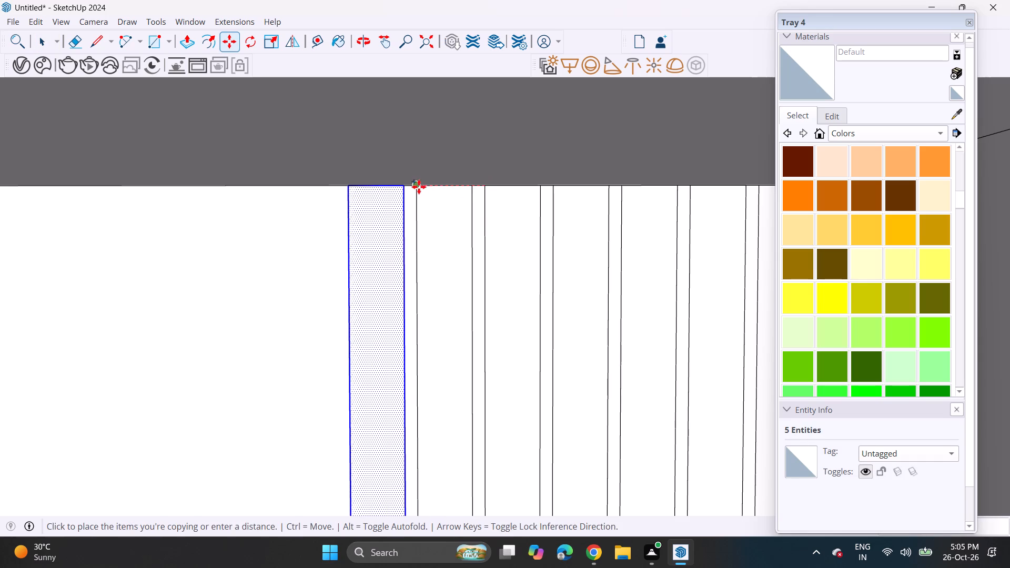
{"action": "left_click", "coordinate": [419, 186]}
Place the pending strip copy and copy the strip four more times along the back wall, keeping the same gap.
{"action": "left_click", "coordinate": [419, 188]}
{"action": "middle_click_drag", "start_coordinate": [418, 190], "coordinate": [672, 209], "text": "shift"}
{"action": "left_click", "coordinate": [603, 204]}
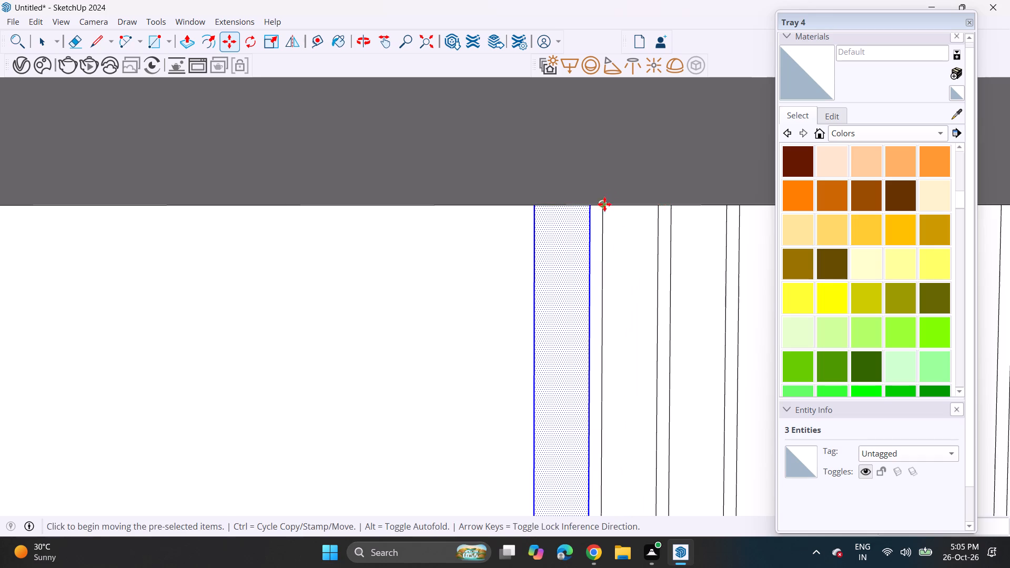
{"action": "left_click", "coordinate": [603, 202]}
{"action": "left_click", "coordinate": [538, 206]}
{"action": "left_click", "coordinate": [534, 202]}
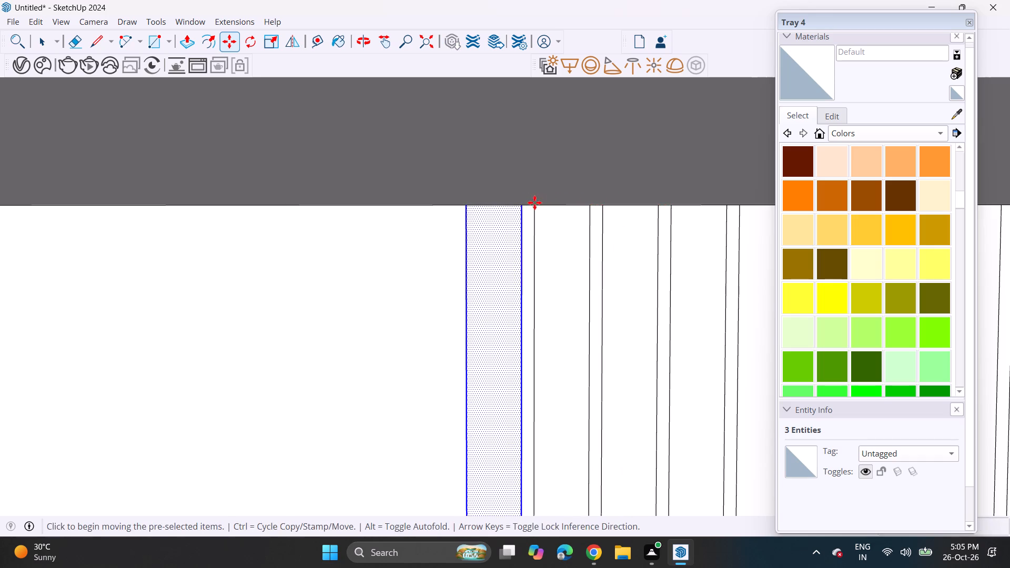
{"action": "left_click", "coordinate": [468, 206]}
{"action": "left_click", "coordinate": [468, 201]}
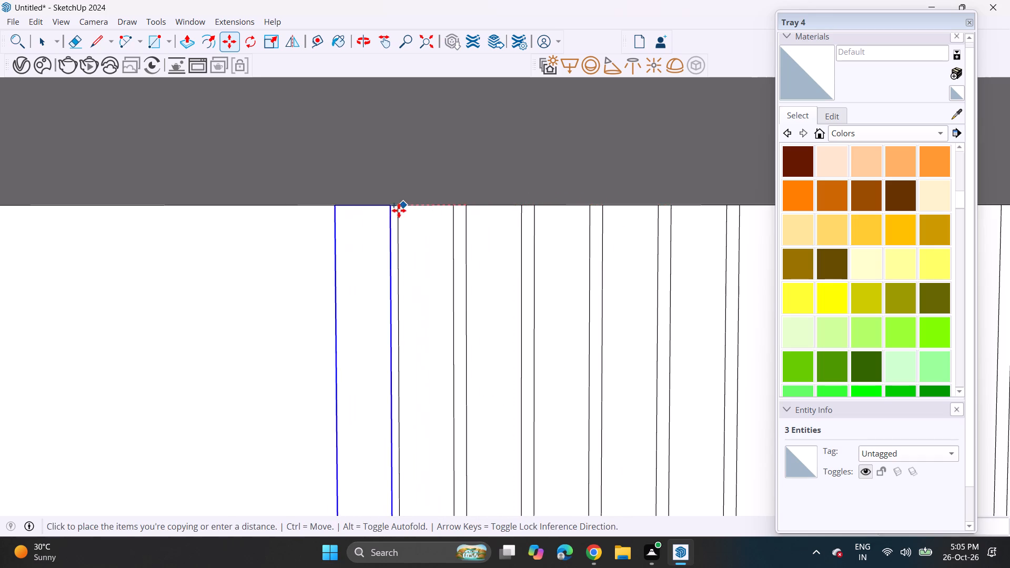
{"action": "left_click", "coordinate": [401, 211]}
Copy the last strip four more times along the top edge of the back wall, keeping nearly the same gap.
{"action": "middle_click_drag", "start_coordinate": [420, 210], "coordinate": [785, 216], "text": "shift"}
{"action": "left_click", "coordinate": [763, 207]}
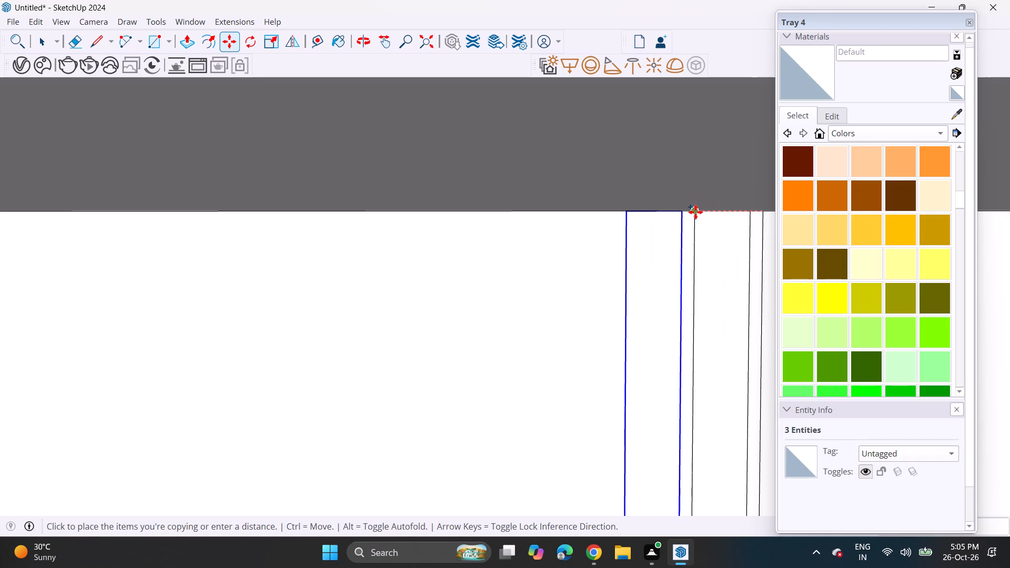
{"action": "left_click", "coordinate": [695, 212]}
{"action": "left_click", "coordinate": [695, 212]}
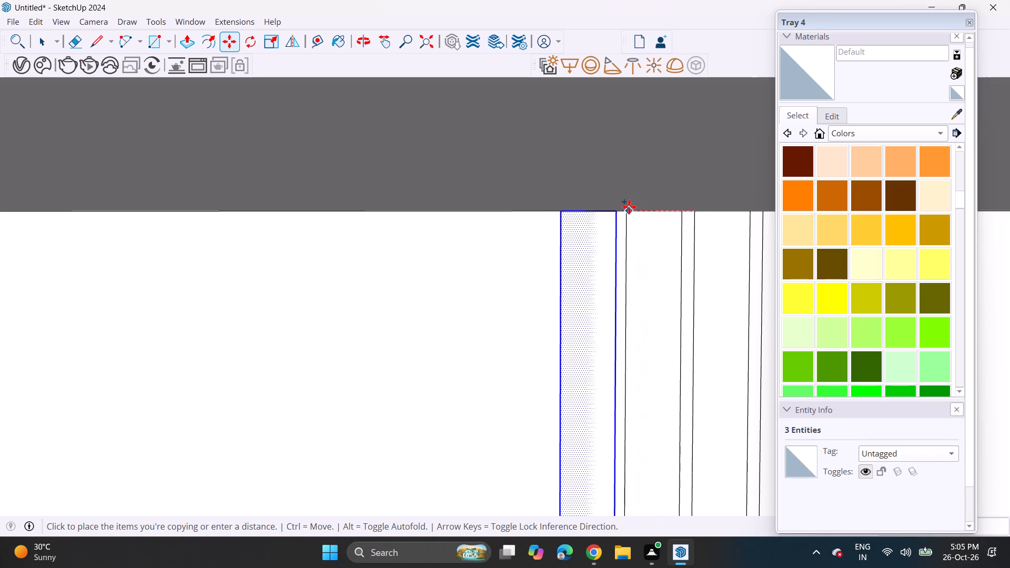
{"action": "left_click", "coordinate": [629, 207]}
{"action": "left_click", "coordinate": [632, 214]}
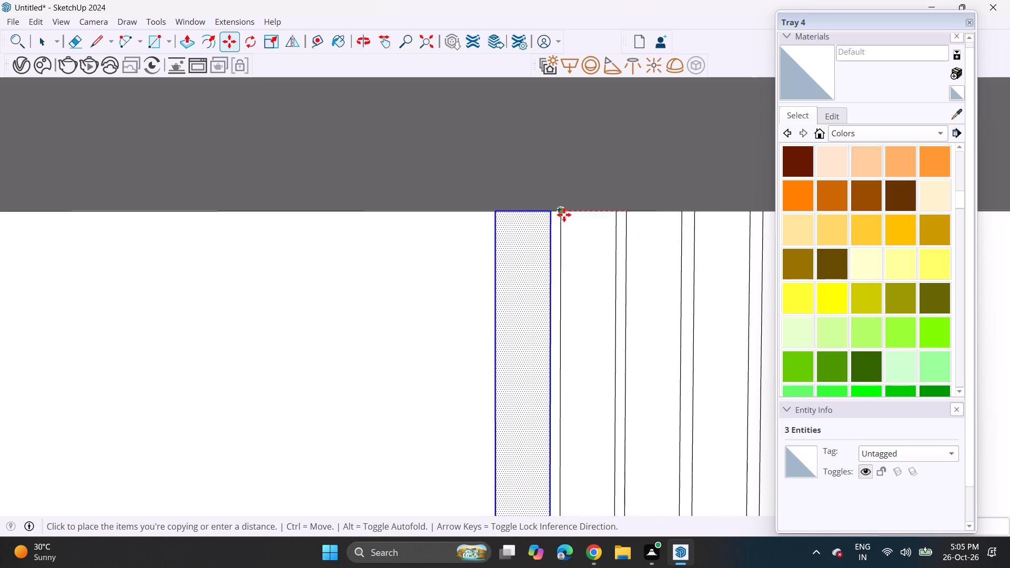
{"action": "double_click", "coordinate": [564, 215]}
{"action": "left_click", "coordinate": [499, 214]}
Copy the last strip five more times along the back wall, one interval apart.
{"action": "middle_click_drag", "start_coordinate": [507, 226], "coordinate": [666, 228]}
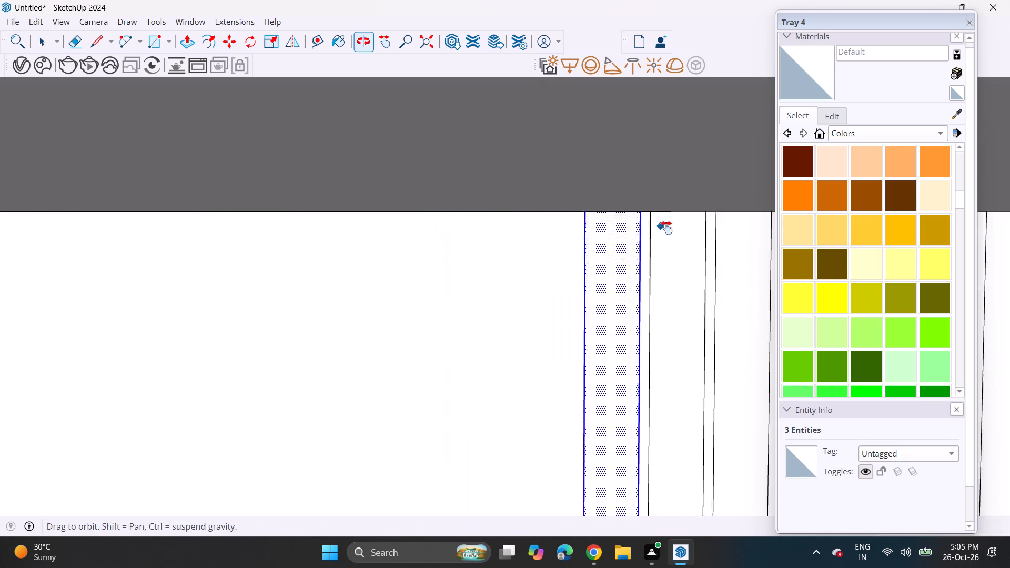
{"action": "middle_click_drag", "start_coordinate": [666, 228], "coordinate": [705, 229]}
{"action": "left_click", "coordinate": [693, 219], "text": "ctrl"}
{"action": "left_click", "coordinate": [628, 219]}
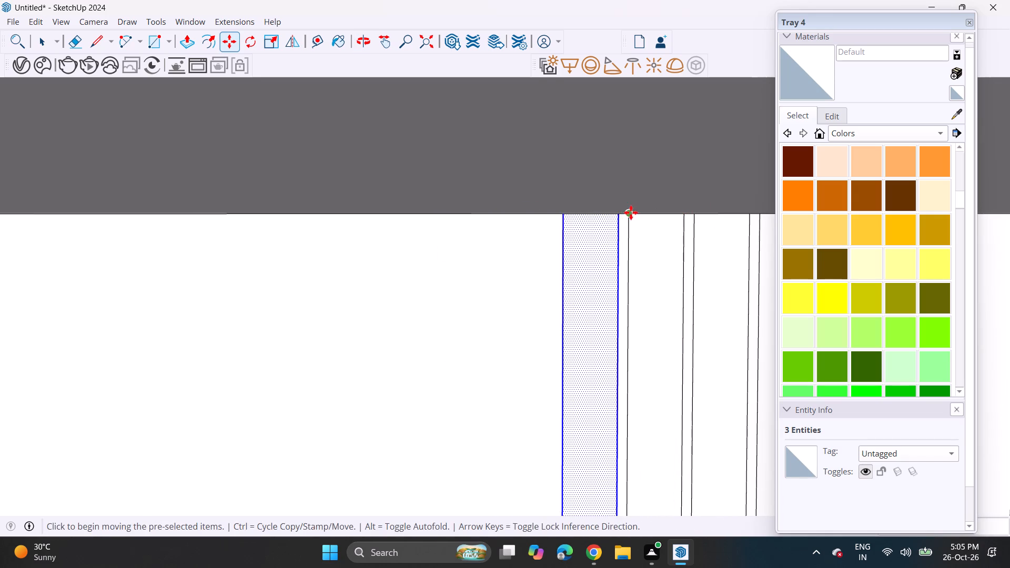
{"action": "left_click", "coordinate": [631, 212]}
{"action": "left_click", "coordinate": [568, 215]}
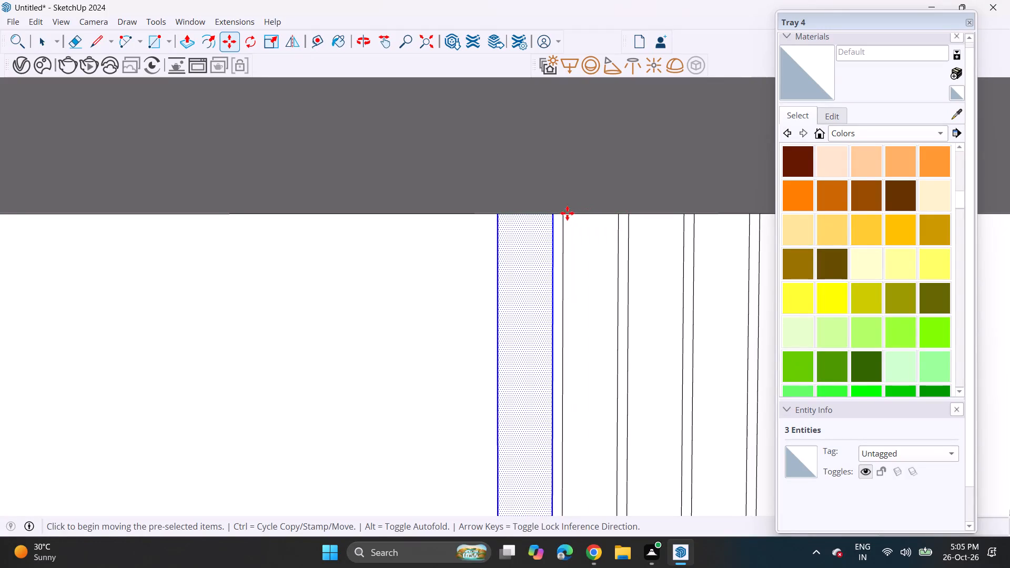
{"action": "left_click", "coordinate": [567, 213]}
{"action": "left_click", "coordinate": [504, 214]}
{"action": "middle_click_drag", "start_coordinate": [505, 232], "coordinate": [688, 231], "text": "shift"}
{"action": "left_click", "coordinate": [678, 213]}
{"action": "left_click", "coordinate": [611, 213]}
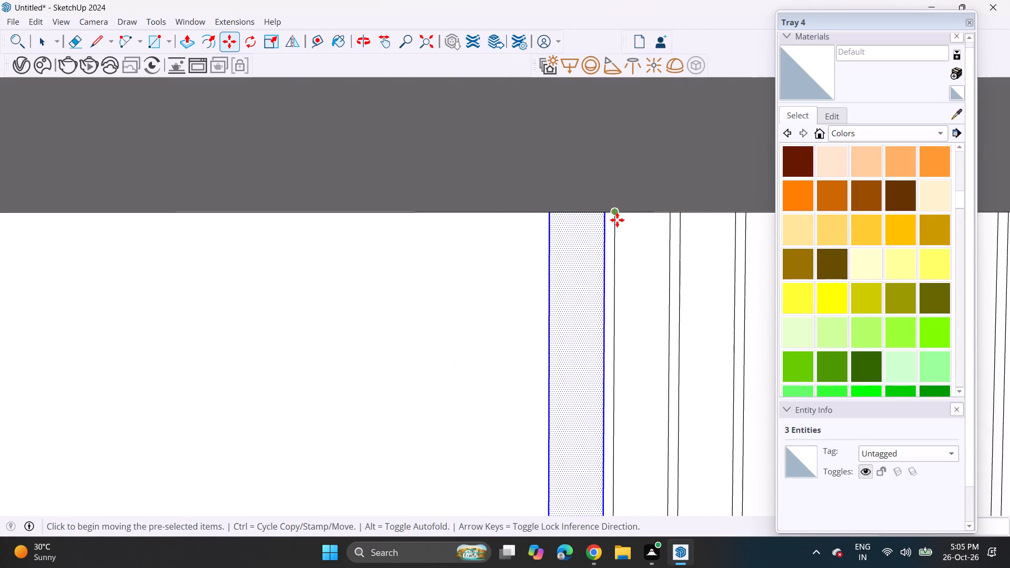
{"action": "left_click", "coordinate": [617, 215], "text": "ctrl"}
{"action": "left_click", "coordinate": [555, 211]}
Copy the last strip three more times along the back wall at the same spacing.
{"action": "middle_click_drag", "start_coordinate": [571, 221], "coordinate": [726, 221], "text": "shift"}
{"action": "left_click", "coordinate": [705, 214]}
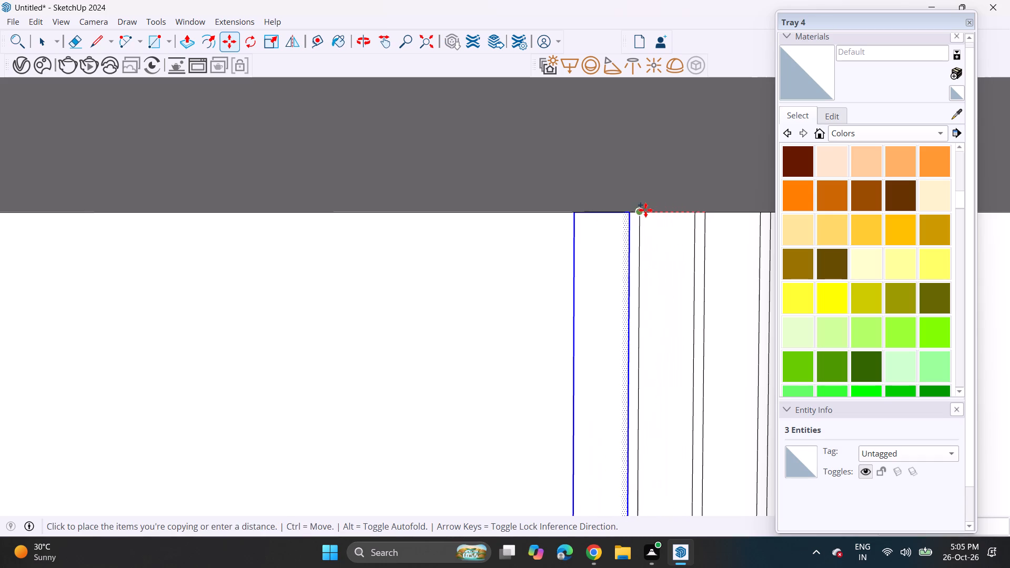
{"action": "left_click", "coordinate": [645, 210]}
{"action": "left_click", "coordinate": [639, 214]}
{"action": "left_click", "coordinate": [577, 215]}
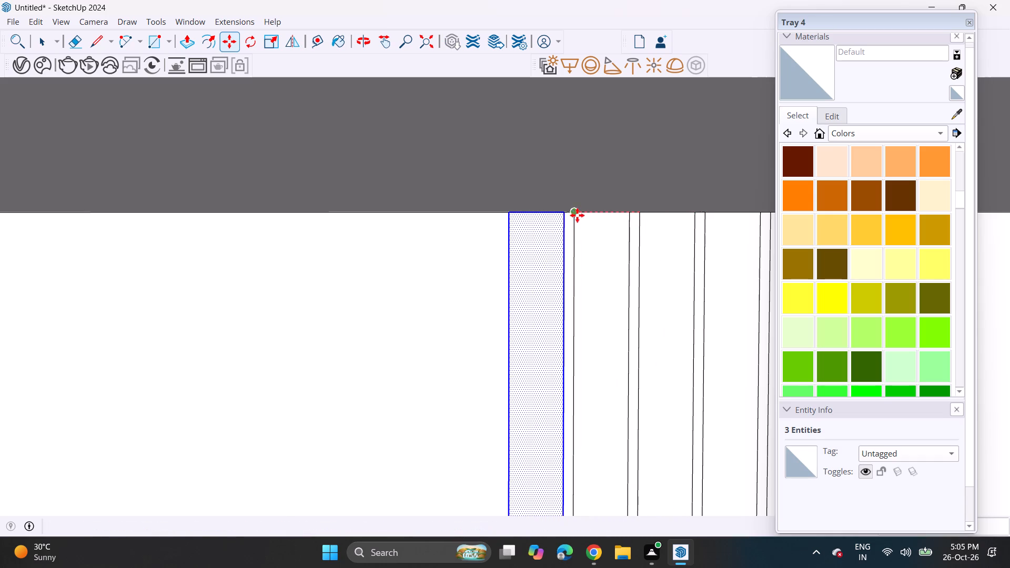
{"action": "left_click", "coordinate": [577, 211]}
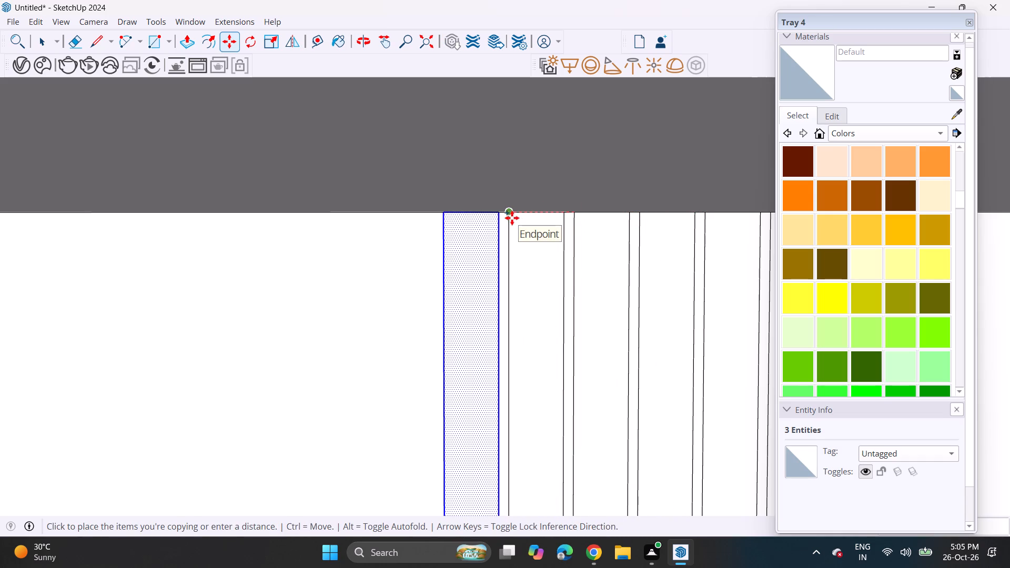
{"action": "left_click", "coordinate": [510, 217]}
Continue the row with five more copies of the last strip along the back wall, keeping the same gap.
{"action": "middle_click_drag", "start_coordinate": [523, 221], "coordinate": [691, 228], "text": "shift"}
{"action": "left_click", "coordinate": [674, 219]}
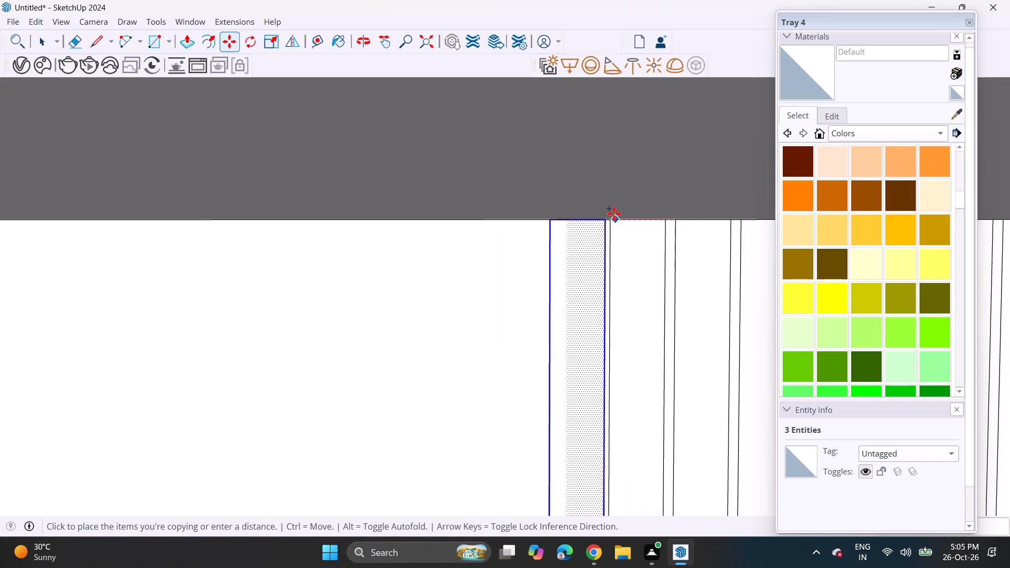
{"action": "left_click", "coordinate": [613, 222]}
{"action": "left_click", "coordinate": [613, 222], "text": "ctrl"}
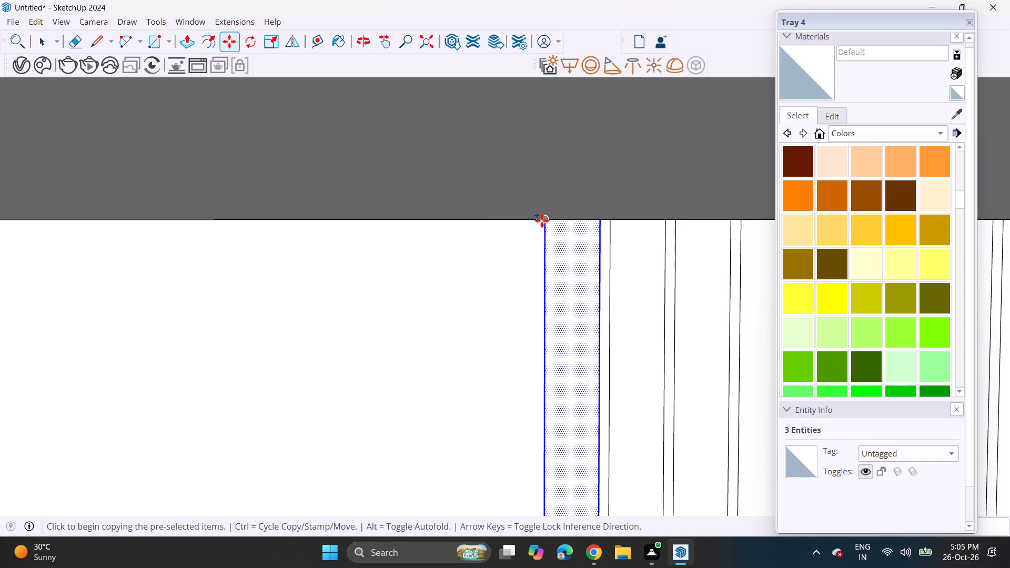
{"action": "left_click", "coordinate": [613, 224]}
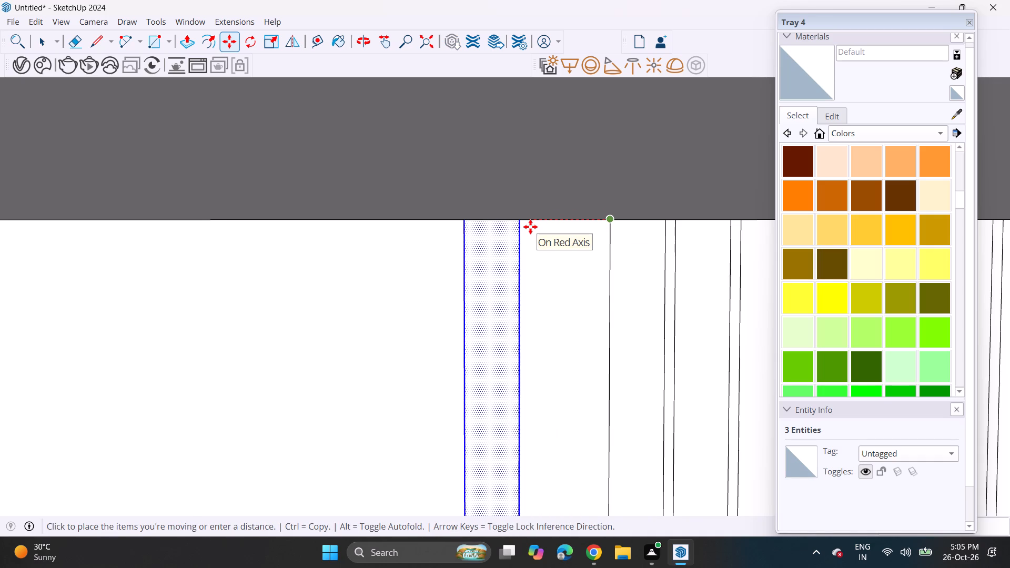
{"action": "left_click", "coordinate": [546, 220]}
{"action": "left_click", "coordinate": [547, 220]}
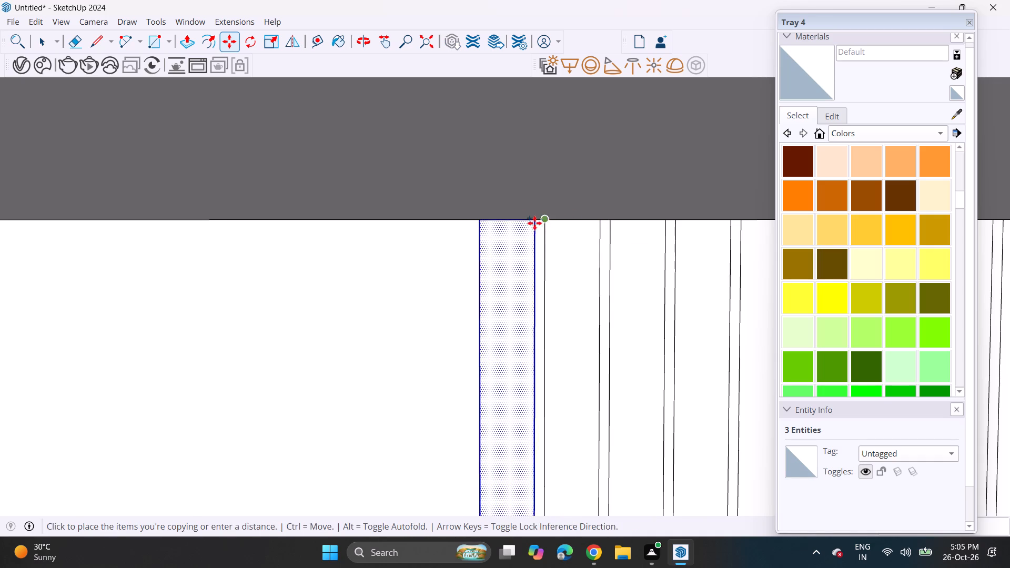
{"action": "left_click", "coordinate": [482, 225]}
{"action": "left_click", "coordinate": [483, 219]}
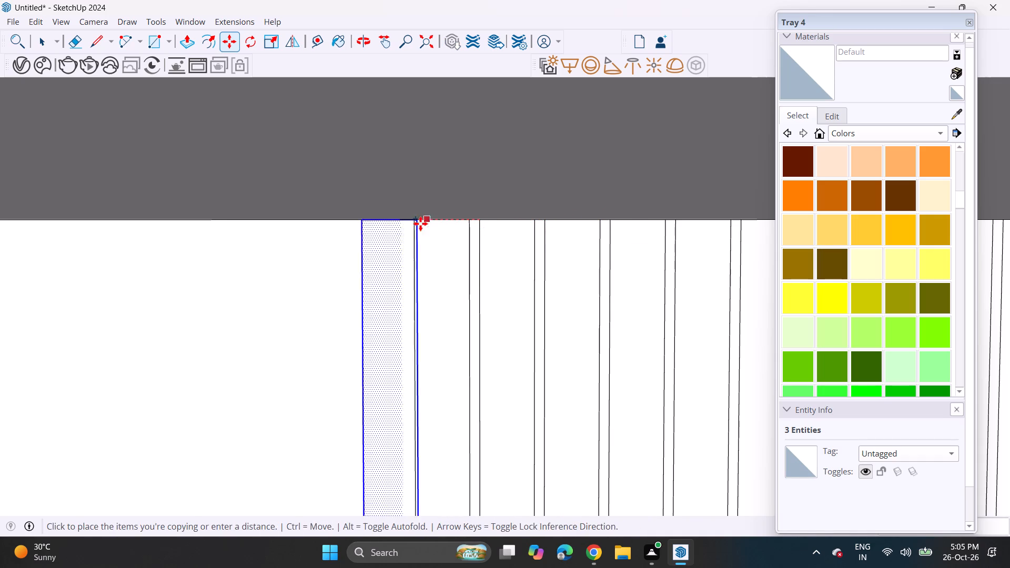
{"action": "left_click", "coordinate": [418, 222]}
{"action": "middle_click_drag", "start_coordinate": [438, 227], "coordinate": [689, 234], "text": "shift"}
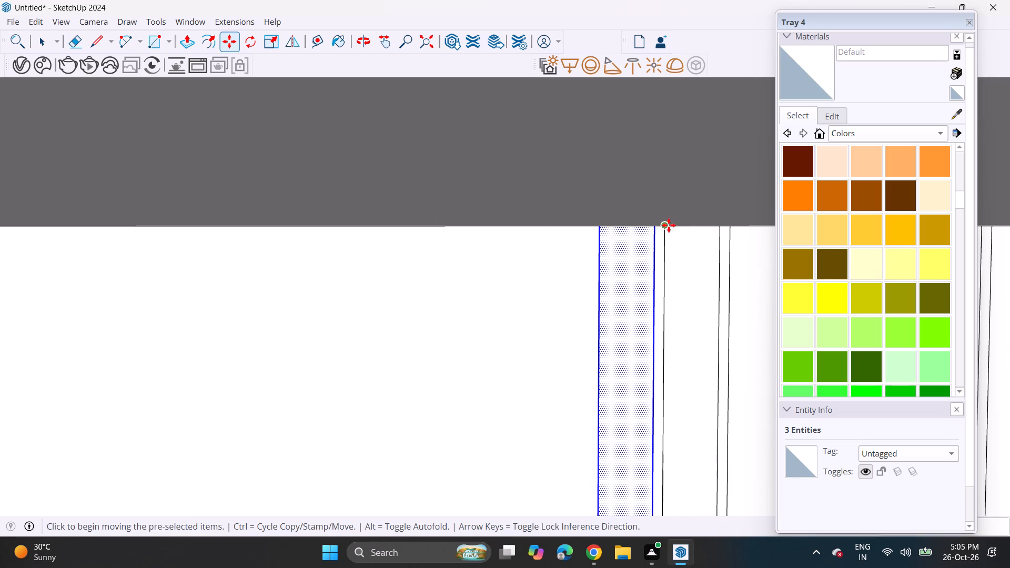
{"action": "left_click", "coordinate": [669, 225]}
{"action": "left_click", "coordinate": [606, 225]}
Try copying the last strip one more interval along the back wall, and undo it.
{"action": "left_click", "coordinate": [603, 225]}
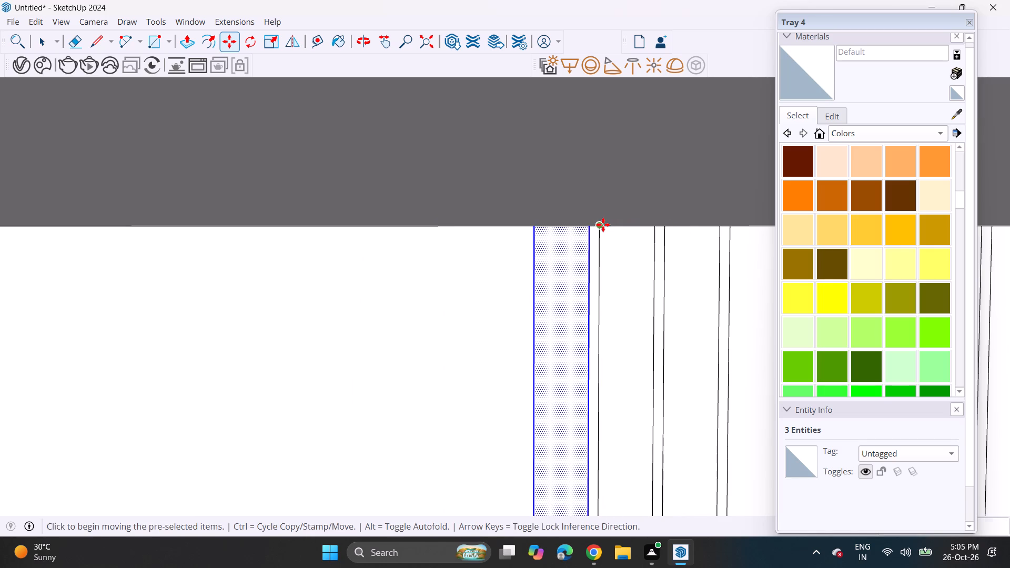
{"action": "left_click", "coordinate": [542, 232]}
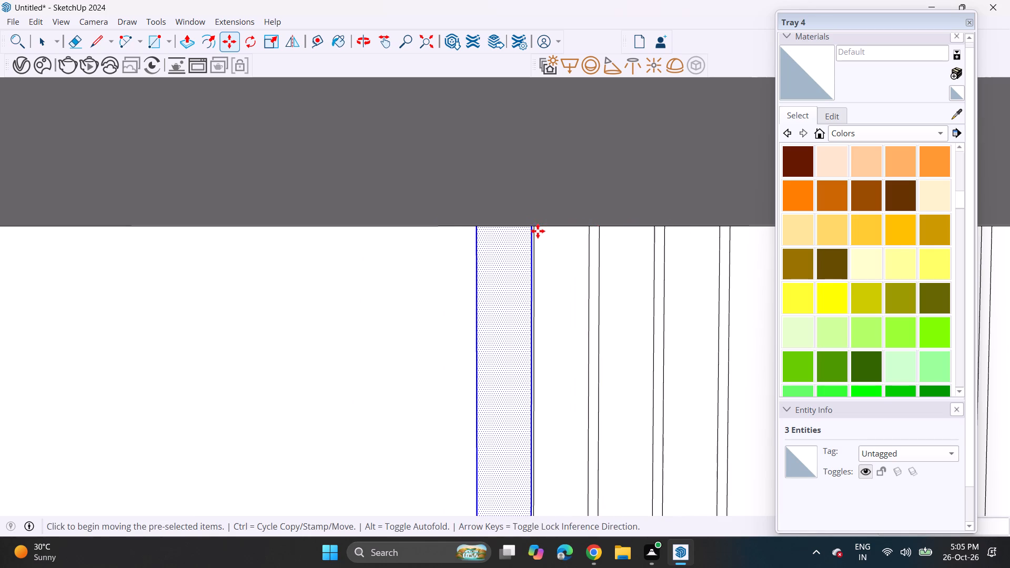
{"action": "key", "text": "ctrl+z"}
Reselect the last strip with its edges and copy it three more times along the back wall, keeping the same gap.
{"action": "key", "text": "space"}
{"action": "double_click", "coordinate": [561, 279]}
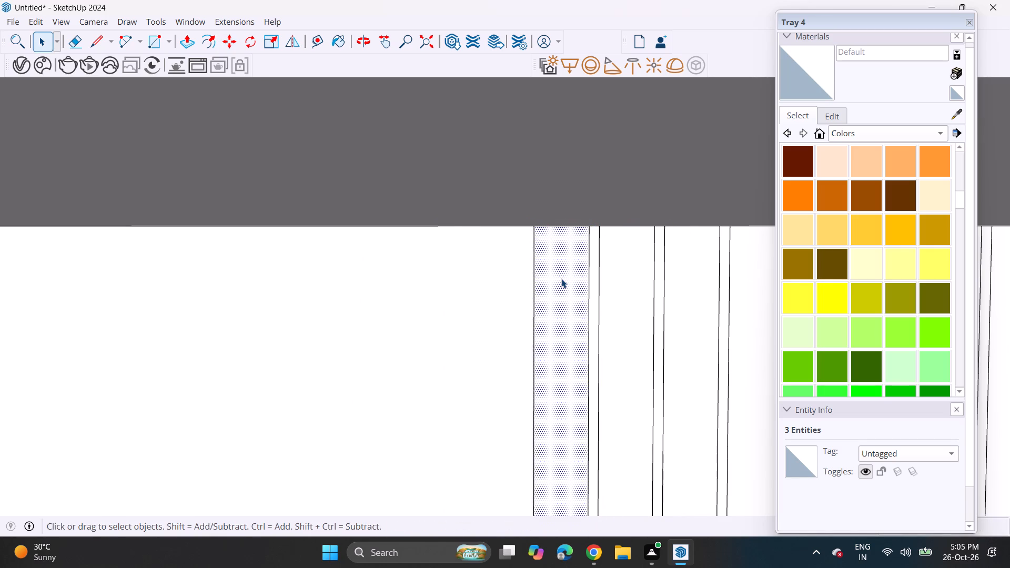
{"action": "key", "text": "m"}
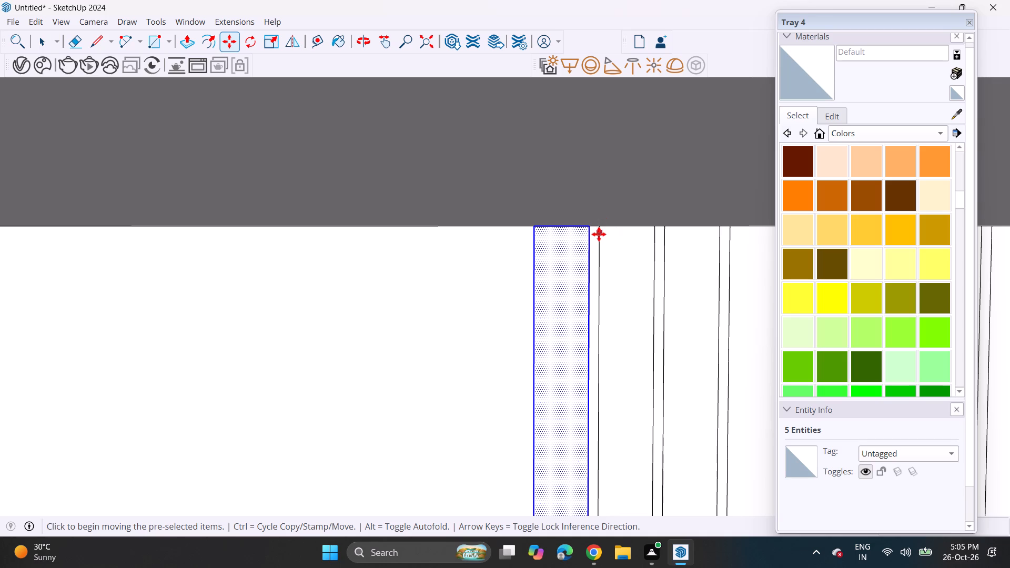
{"action": "left_click", "coordinate": [600, 227]}
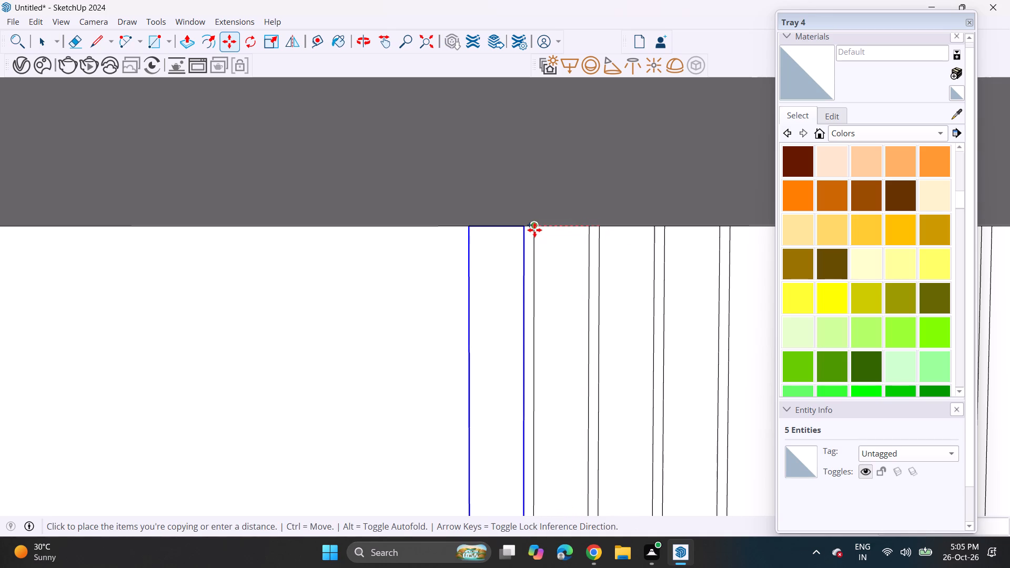
{"action": "left_click", "coordinate": [534, 230]}
{"action": "left_click", "coordinate": [533, 228]}
{"action": "left_click", "coordinate": [476, 227]}
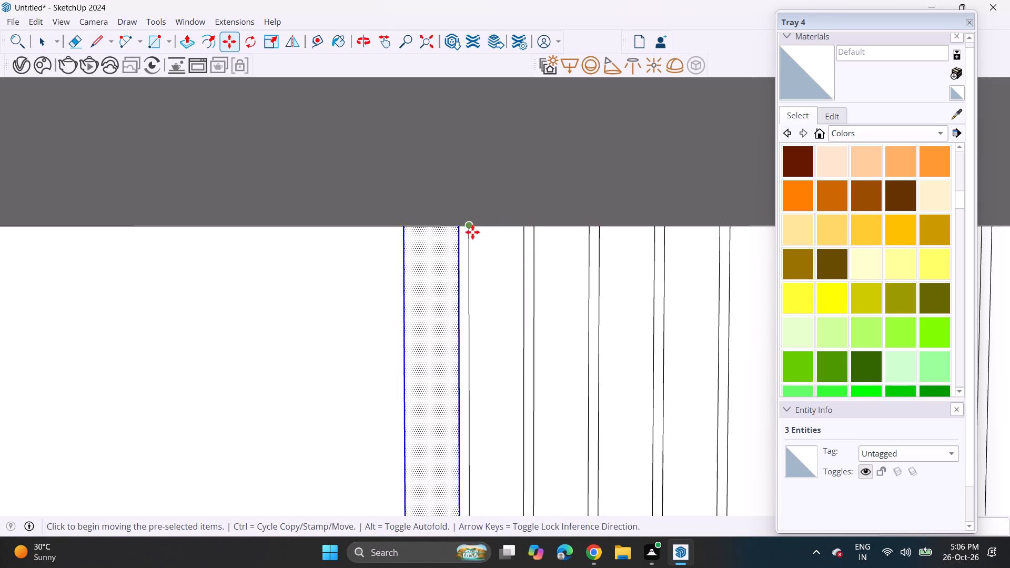
{"action": "left_click", "coordinate": [472, 229]}
{"action": "left_click", "coordinate": [398, 226]}
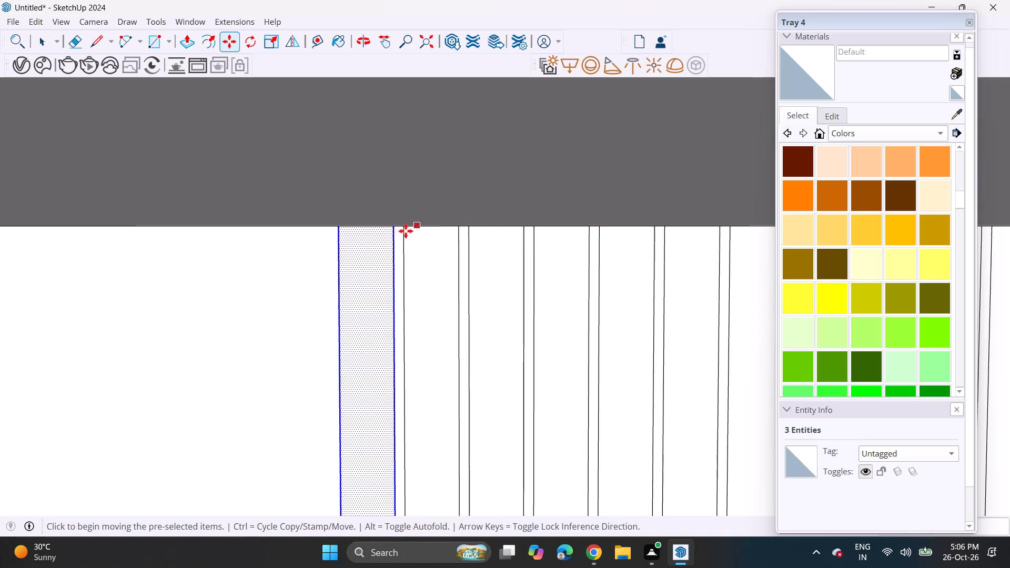
Copy the last strip four more times along the back wall, leaving a slightly wider gap between the strips.
{"action": "left_click", "coordinate": [399, 231]}
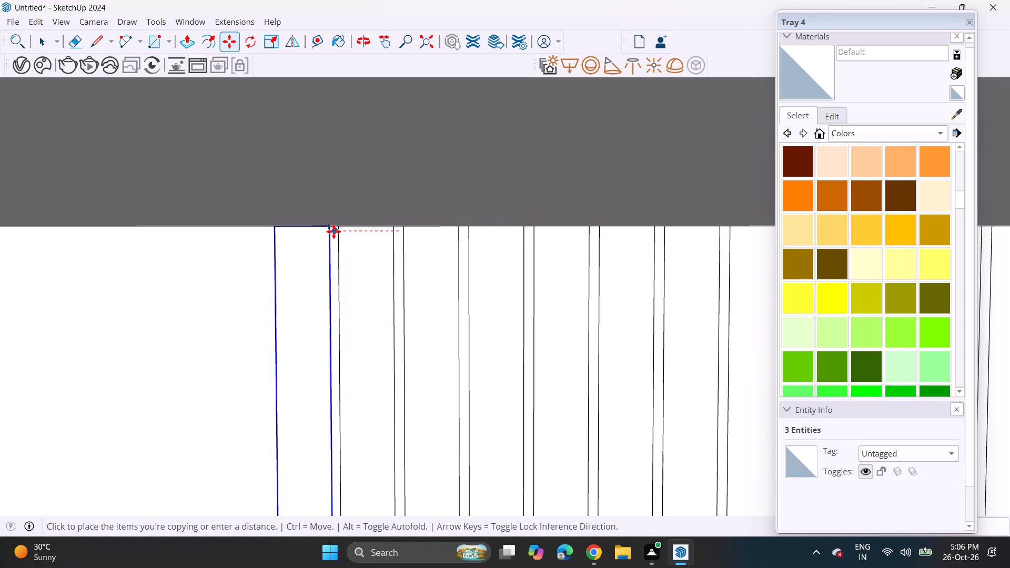
{"action": "left_click", "coordinate": [326, 231]}
{"action": "left_click", "coordinate": [342, 230], "text": "ctrl"}
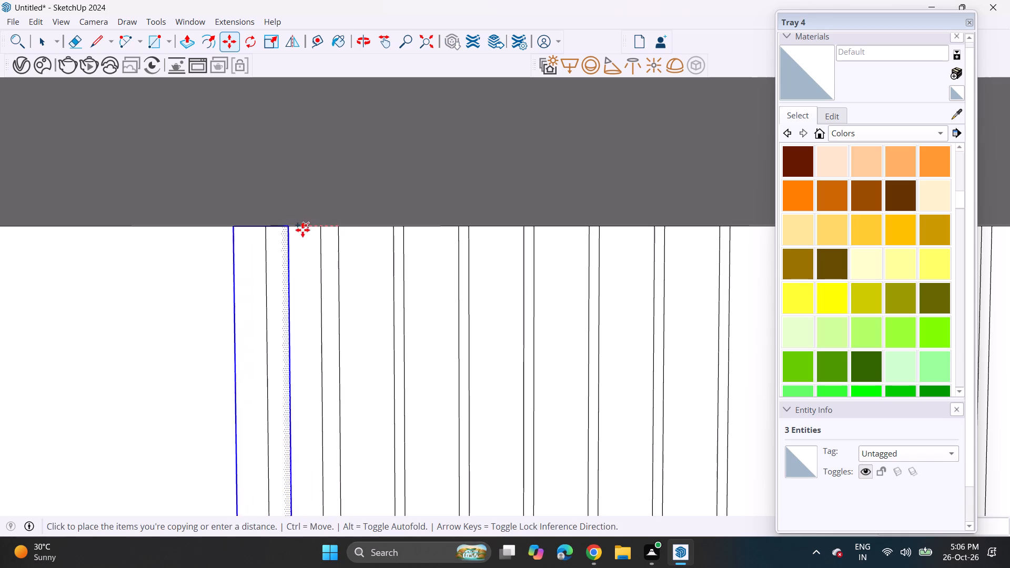
{"action": "left_click", "coordinate": [269, 229]}
{"action": "middle_click_drag", "start_coordinate": [286, 236], "coordinate": [376, 234]}
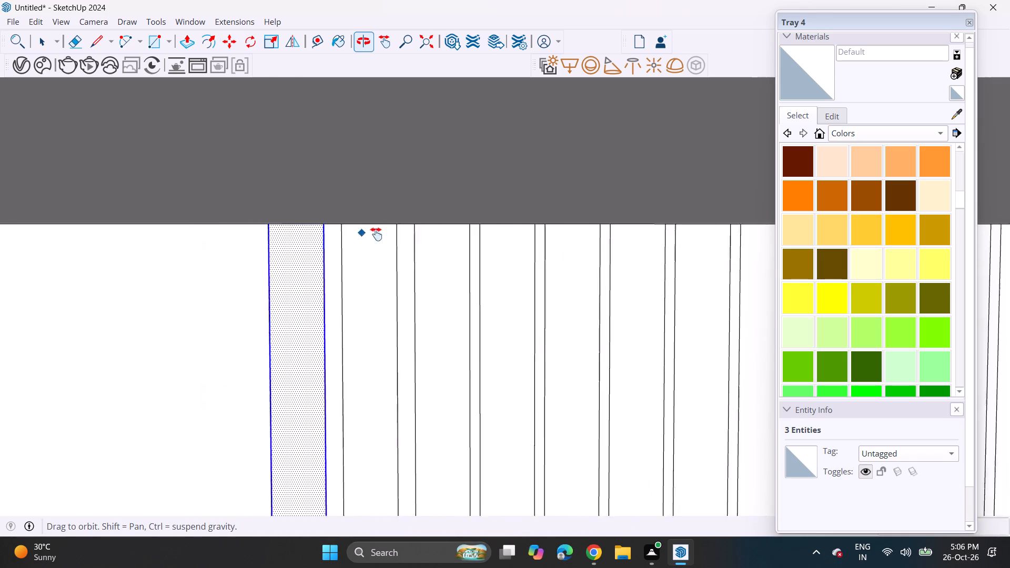
{"action": "middle_click_drag", "start_coordinate": [376, 234], "coordinate": [763, 227]}
{"action": "left_click", "coordinate": [742, 219]}
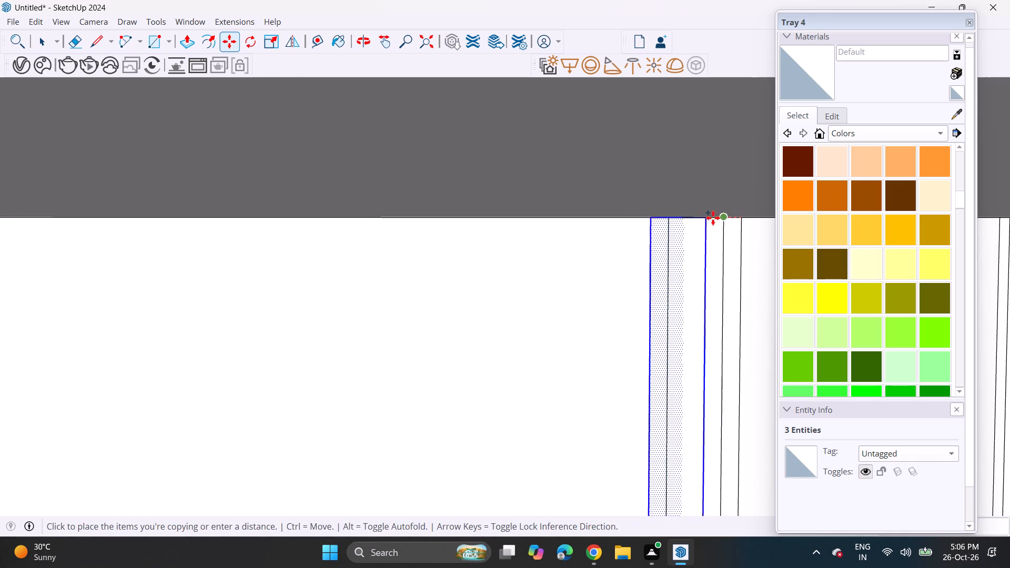
{"action": "left_click", "coordinate": [667, 218]}
{"action": "left_click", "coordinate": [669, 219], "text": "ctrl"}
{"action": "left_click", "coordinate": [599, 215]}
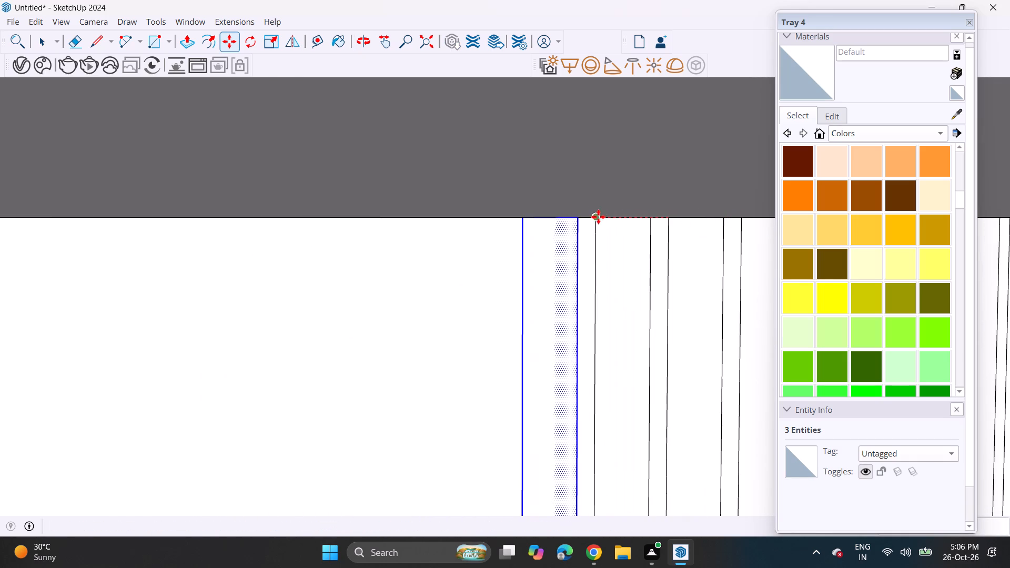
Copy the last strip four more times along the back wall, keeping the wider gap.
{"action": "left_click", "coordinate": [597, 220]}
{"action": "left_click", "coordinate": [516, 220]}
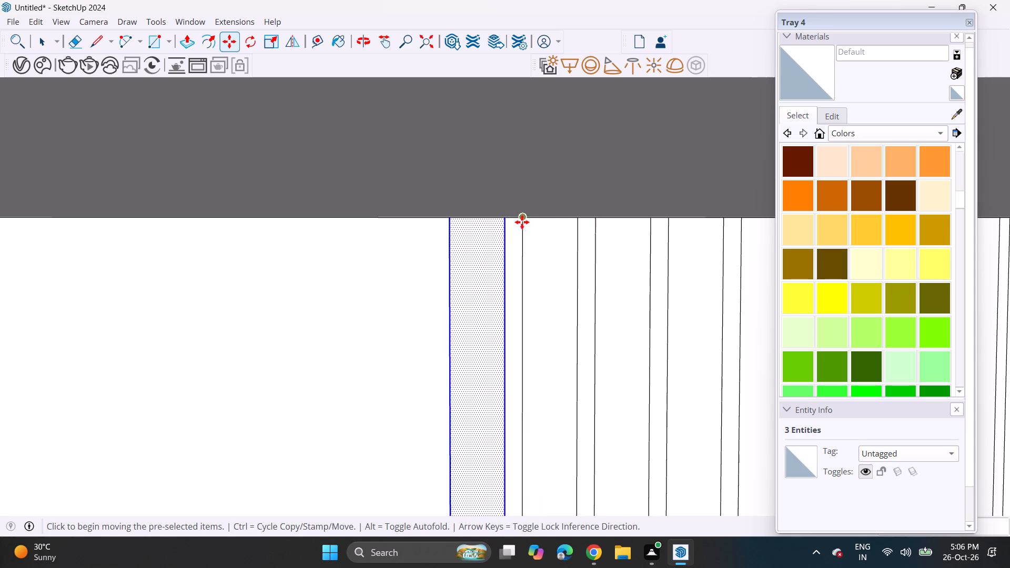
{"action": "left_click", "coordinate": [522, 222]}
{"action": "left_click", "coordinate": [449, 218]}
{"action": "left_click", "coordinate": [454, 217], "text": "ctrl"}
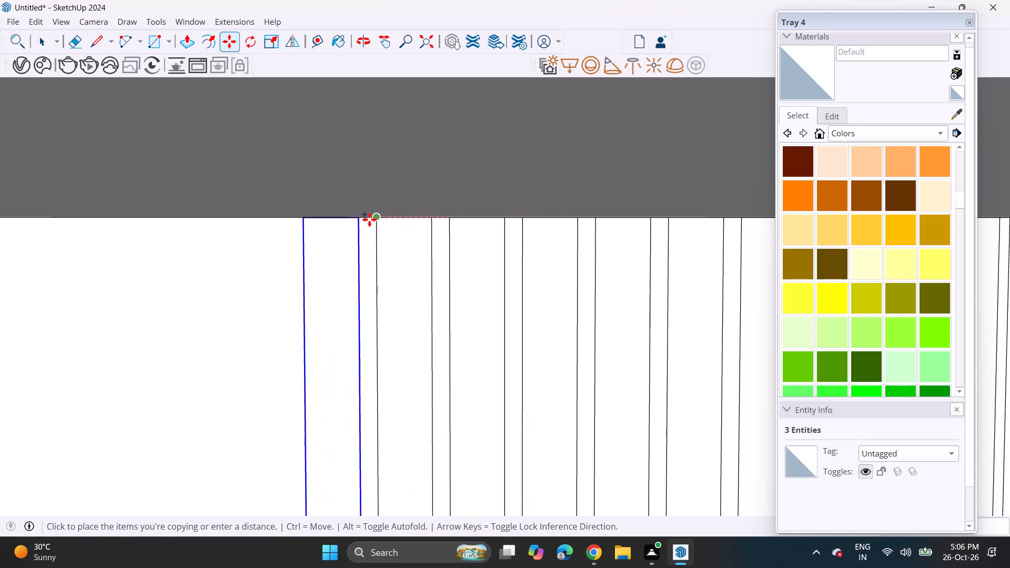
{"action": "left_click", "coordinate": [370, 219]}
{"action": "left_click", "coordinate": [382, 224], "text": "ctrl"}
{"action": "left_click", "coordinate": [301, 216]}
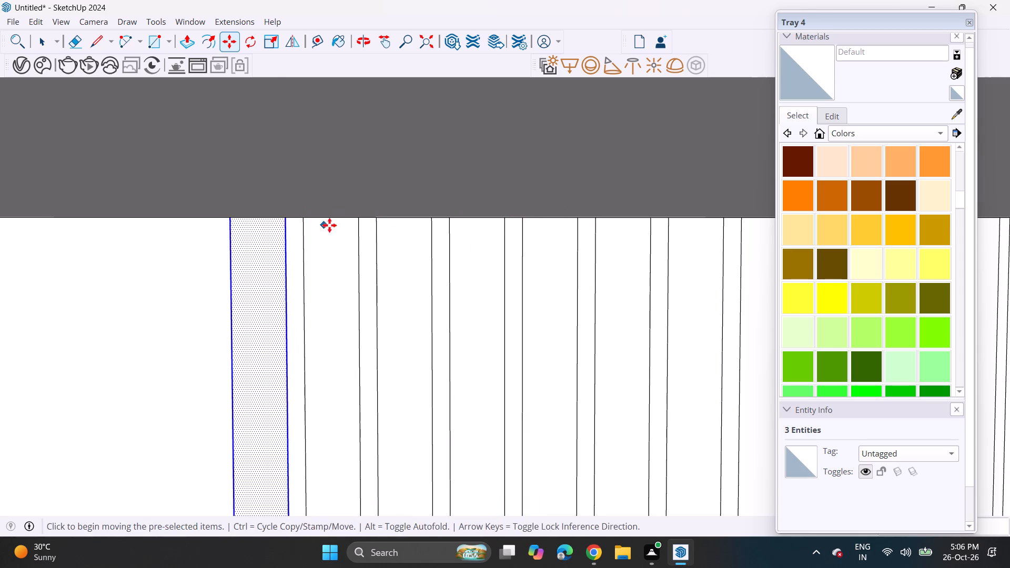
Copy the last strip four more times along the back wall to its corner, keeping the same gap.
{"action": "middle_click_drag", "start_coordinate": [351, 239], "coordinate": [620, 236], "text": "shift"}
{"action": "left_click", "coordinate": [574, 212]}
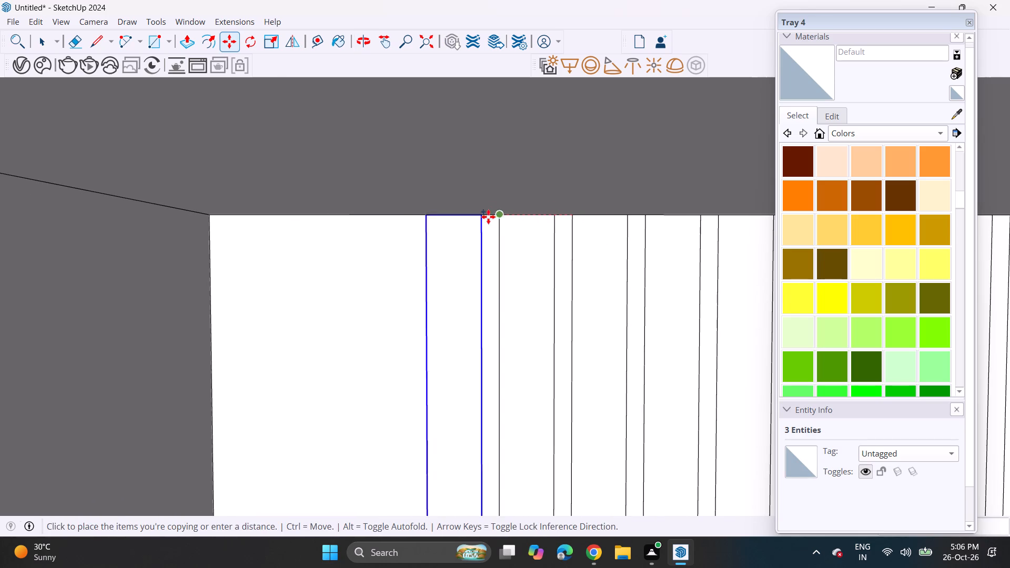
{"action": "double_click", "coordinate": [502, 217]}
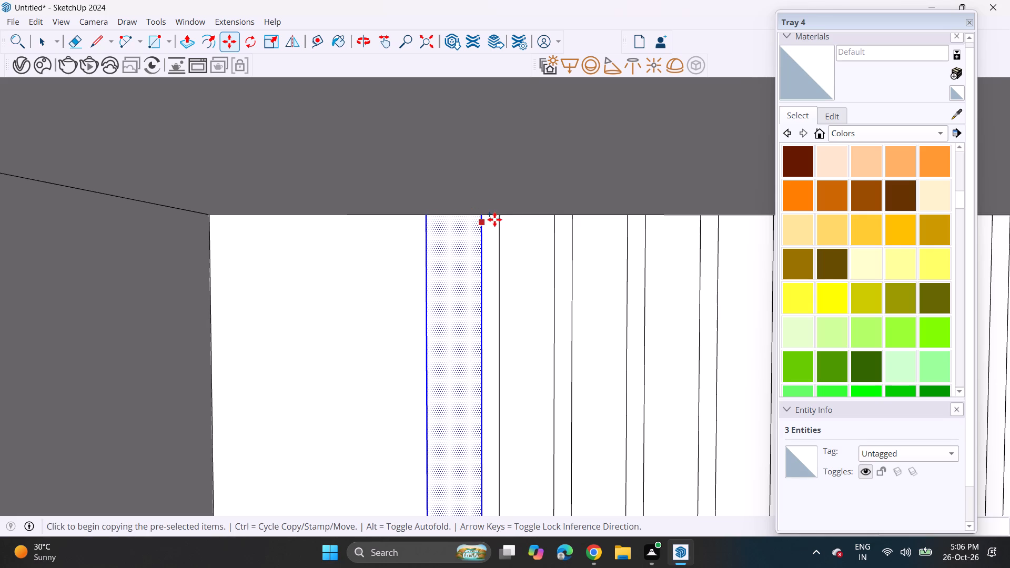
{"action": "left_click", "coordinate": [496, 219]}
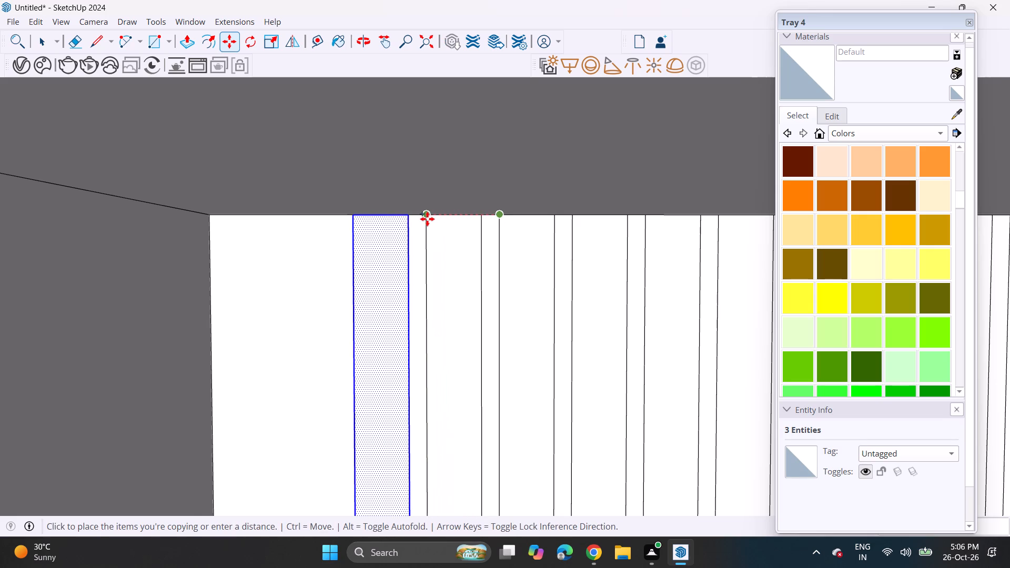
{"action": "left_click", "coordinate": [427, 219]}
{"action": "left_click", "coordinate": [428, 216]}
{"action": "left_click", "coordinate": [351, 218]}
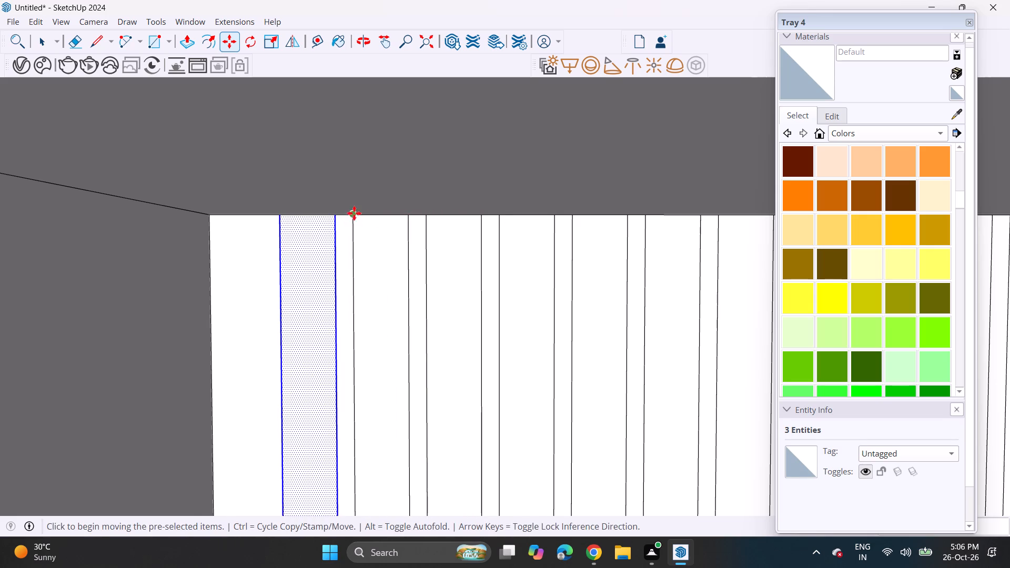
{"action": "left_click", "coordinate": [354, 213]}
{"action": "left_click", "coordinate": [283, 218]}
{"action": "scroll", "coordinate": [296, 219], "scroll_direction": "down", "scroll_amount": 7}
{"action": "scroll", "coordinate": [319, 245], "scroll_direction": "up", "scroll_amount": 1}
{"action": "scroll", "coordinate": [321, 246], "scroll_direction": "down", "scroll_amount": 1}
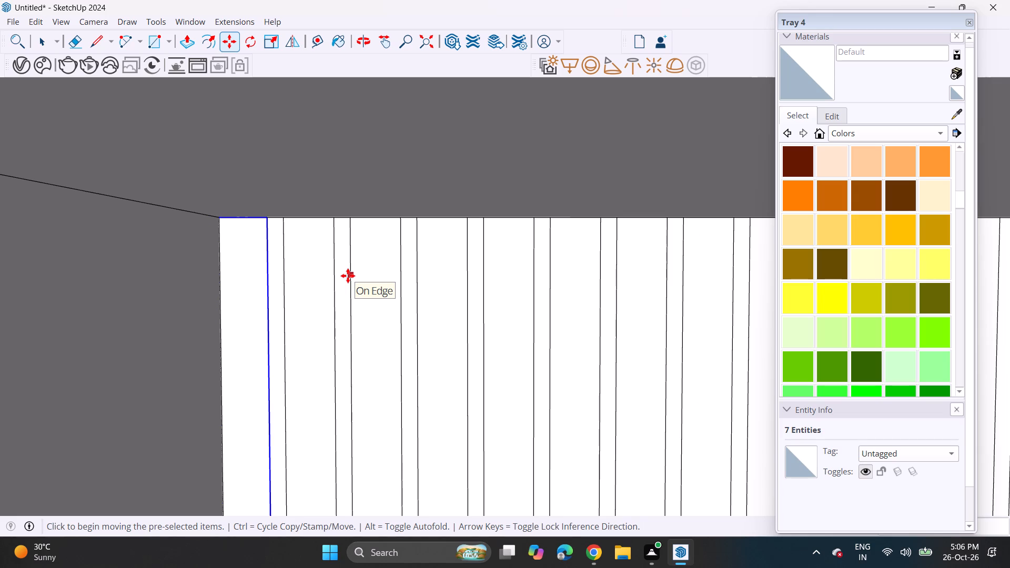
{"action": "scroll", "coordinate": [348, 276], "scroll_direction": "down", "scroll_amount": 1}
{"action": "scroll", "coordinate": [348, 276], "scroll_direction": "up", "scroll_amount": 1}
{"action": "scroll", "coordinate": [347, 277], "scroll_direction": "down", "scroll_amount": 4}
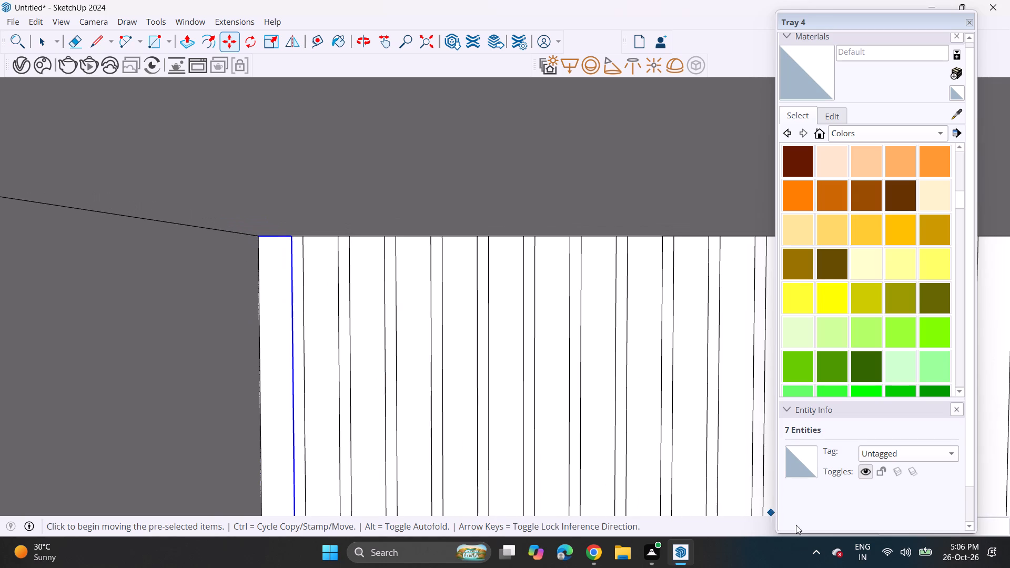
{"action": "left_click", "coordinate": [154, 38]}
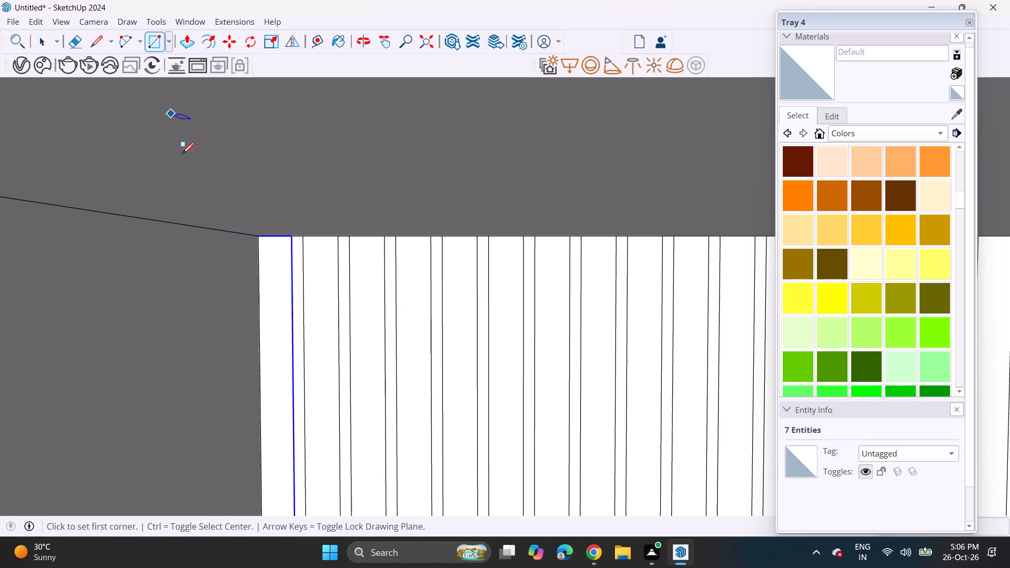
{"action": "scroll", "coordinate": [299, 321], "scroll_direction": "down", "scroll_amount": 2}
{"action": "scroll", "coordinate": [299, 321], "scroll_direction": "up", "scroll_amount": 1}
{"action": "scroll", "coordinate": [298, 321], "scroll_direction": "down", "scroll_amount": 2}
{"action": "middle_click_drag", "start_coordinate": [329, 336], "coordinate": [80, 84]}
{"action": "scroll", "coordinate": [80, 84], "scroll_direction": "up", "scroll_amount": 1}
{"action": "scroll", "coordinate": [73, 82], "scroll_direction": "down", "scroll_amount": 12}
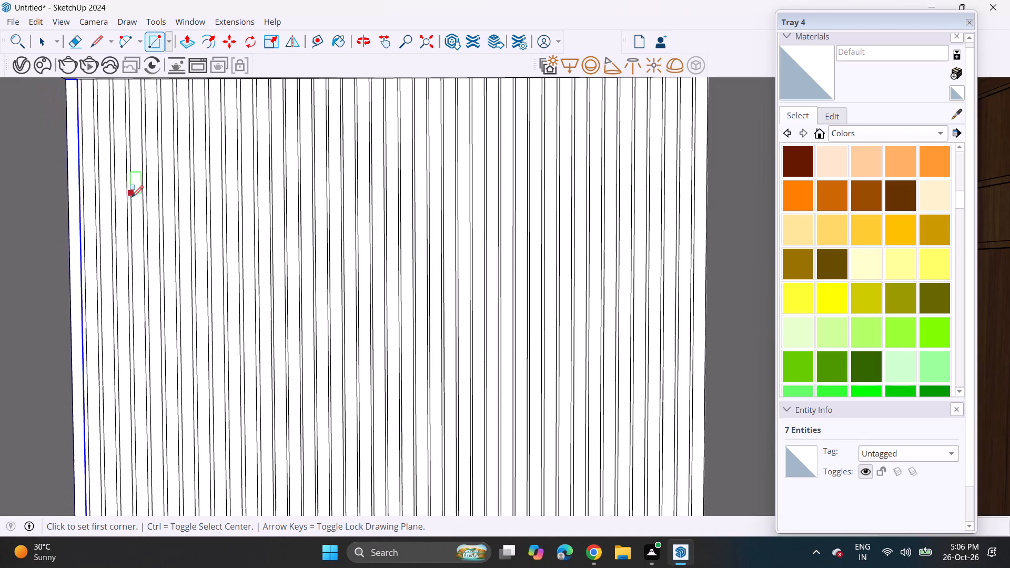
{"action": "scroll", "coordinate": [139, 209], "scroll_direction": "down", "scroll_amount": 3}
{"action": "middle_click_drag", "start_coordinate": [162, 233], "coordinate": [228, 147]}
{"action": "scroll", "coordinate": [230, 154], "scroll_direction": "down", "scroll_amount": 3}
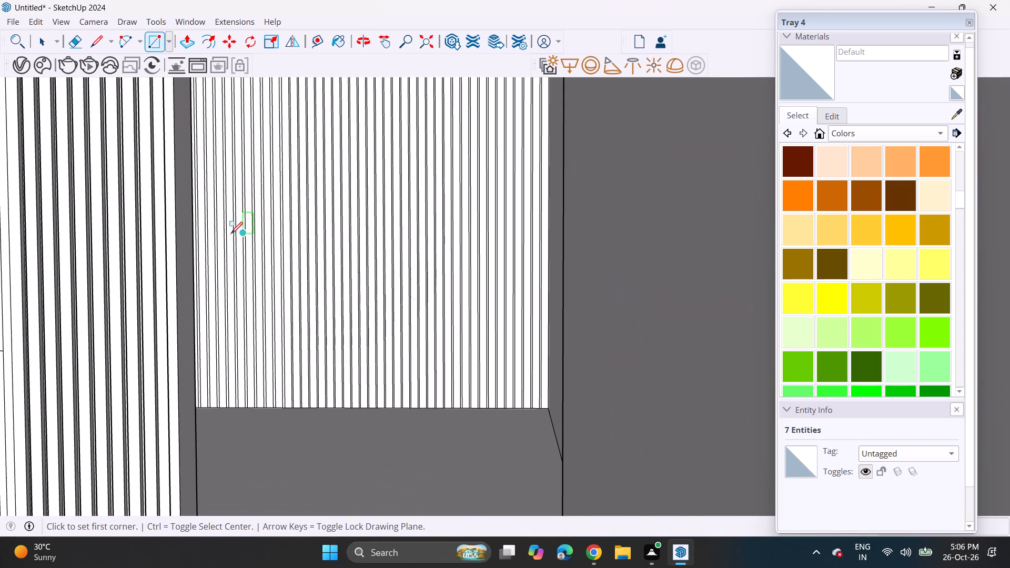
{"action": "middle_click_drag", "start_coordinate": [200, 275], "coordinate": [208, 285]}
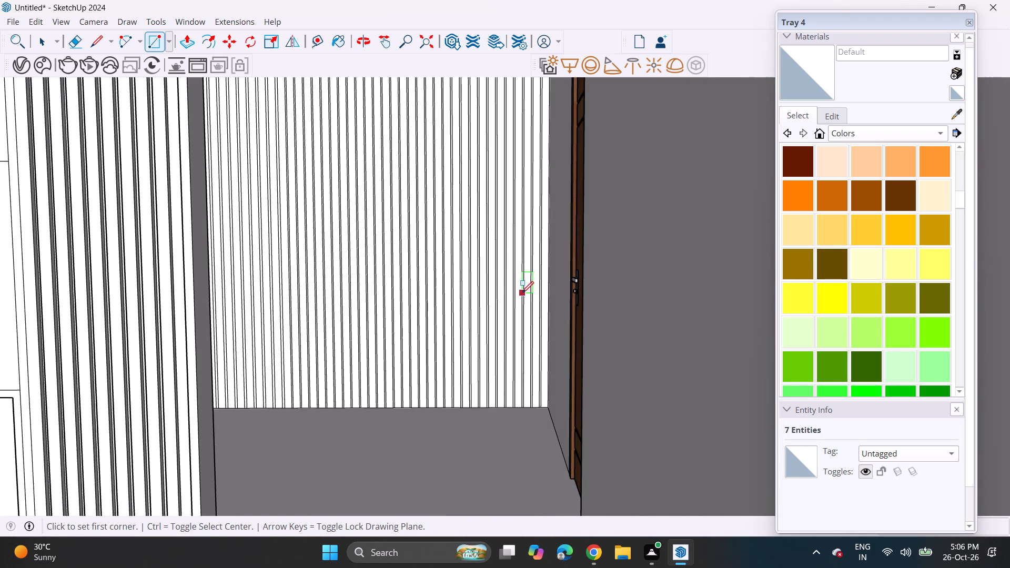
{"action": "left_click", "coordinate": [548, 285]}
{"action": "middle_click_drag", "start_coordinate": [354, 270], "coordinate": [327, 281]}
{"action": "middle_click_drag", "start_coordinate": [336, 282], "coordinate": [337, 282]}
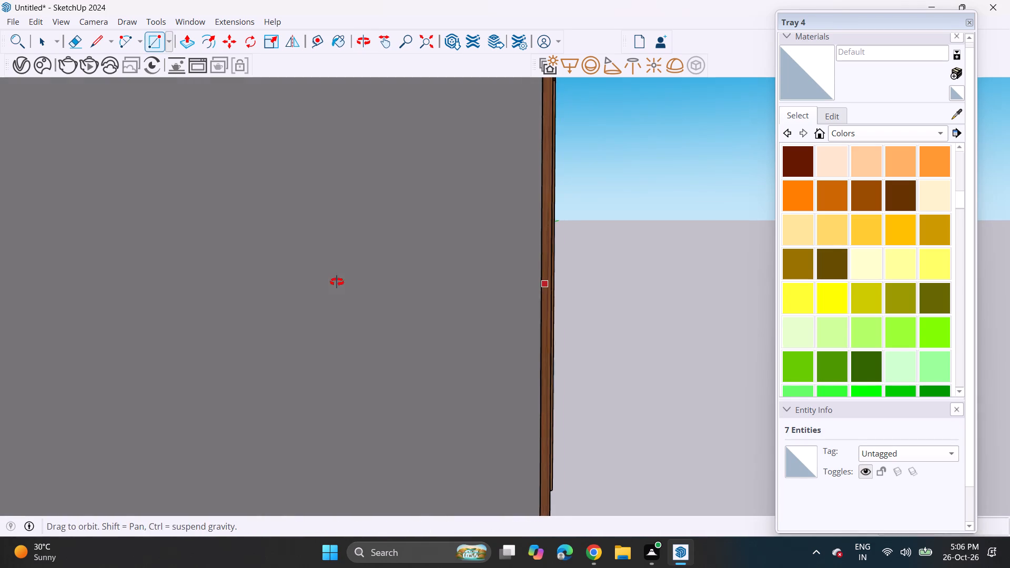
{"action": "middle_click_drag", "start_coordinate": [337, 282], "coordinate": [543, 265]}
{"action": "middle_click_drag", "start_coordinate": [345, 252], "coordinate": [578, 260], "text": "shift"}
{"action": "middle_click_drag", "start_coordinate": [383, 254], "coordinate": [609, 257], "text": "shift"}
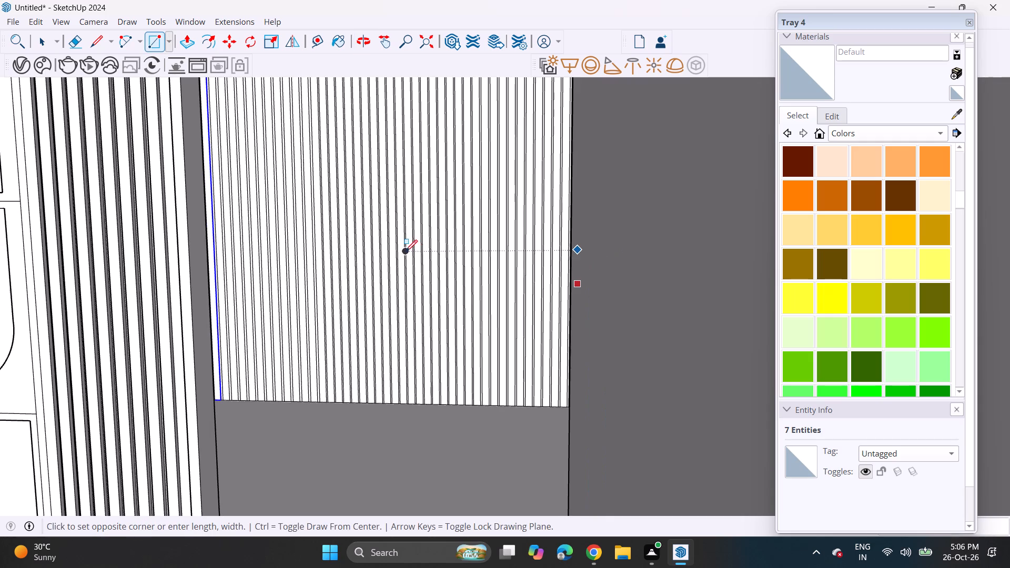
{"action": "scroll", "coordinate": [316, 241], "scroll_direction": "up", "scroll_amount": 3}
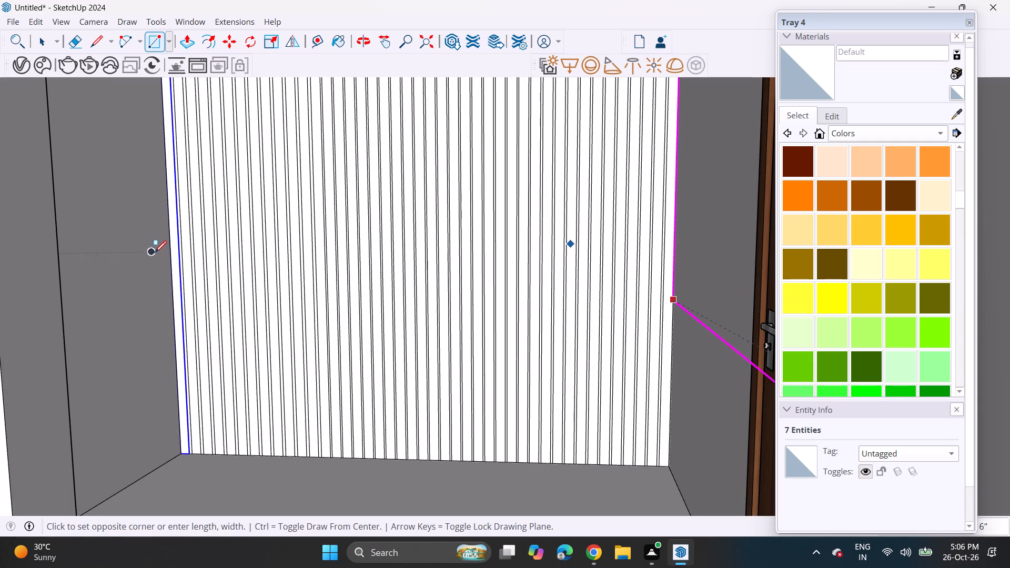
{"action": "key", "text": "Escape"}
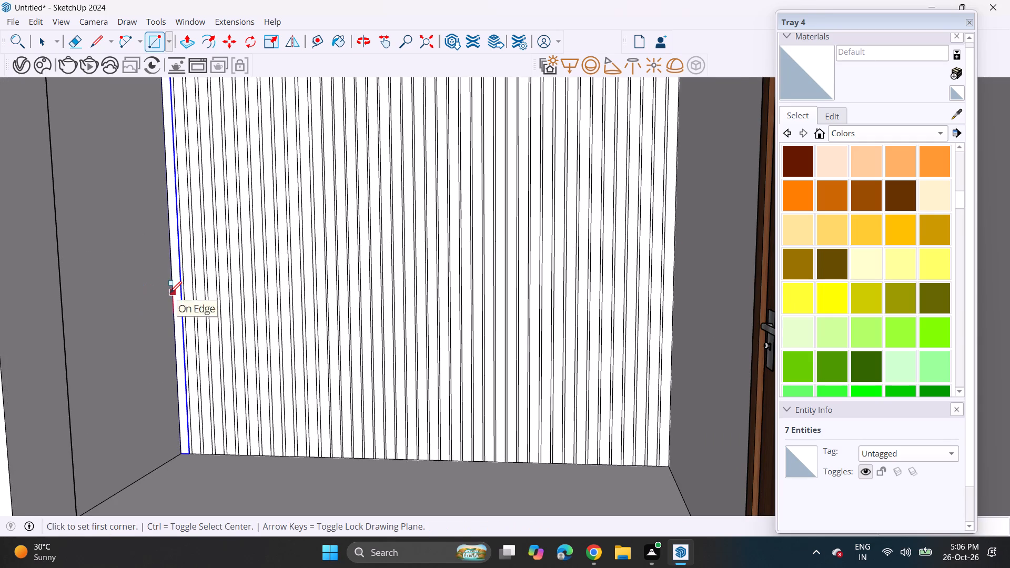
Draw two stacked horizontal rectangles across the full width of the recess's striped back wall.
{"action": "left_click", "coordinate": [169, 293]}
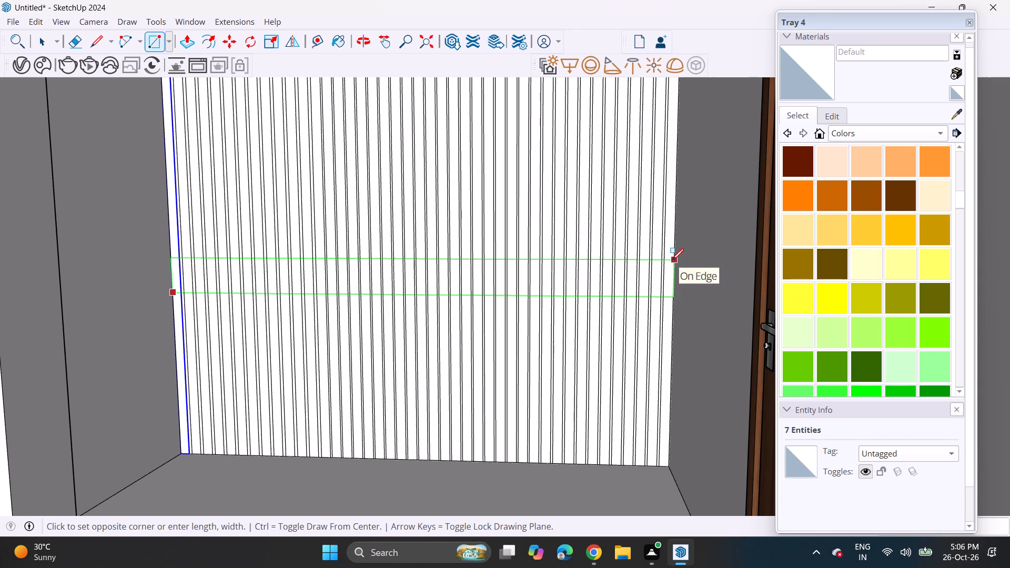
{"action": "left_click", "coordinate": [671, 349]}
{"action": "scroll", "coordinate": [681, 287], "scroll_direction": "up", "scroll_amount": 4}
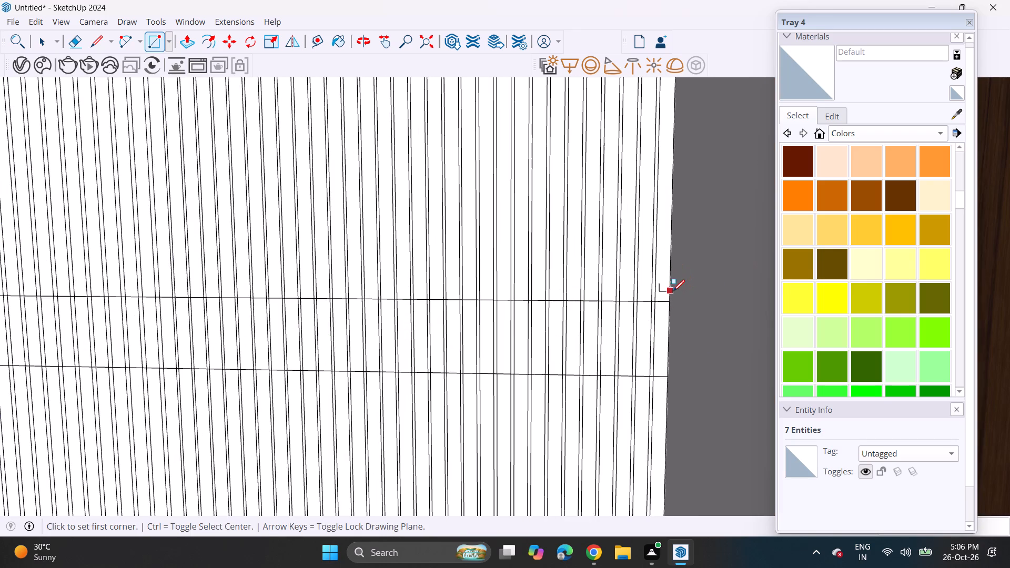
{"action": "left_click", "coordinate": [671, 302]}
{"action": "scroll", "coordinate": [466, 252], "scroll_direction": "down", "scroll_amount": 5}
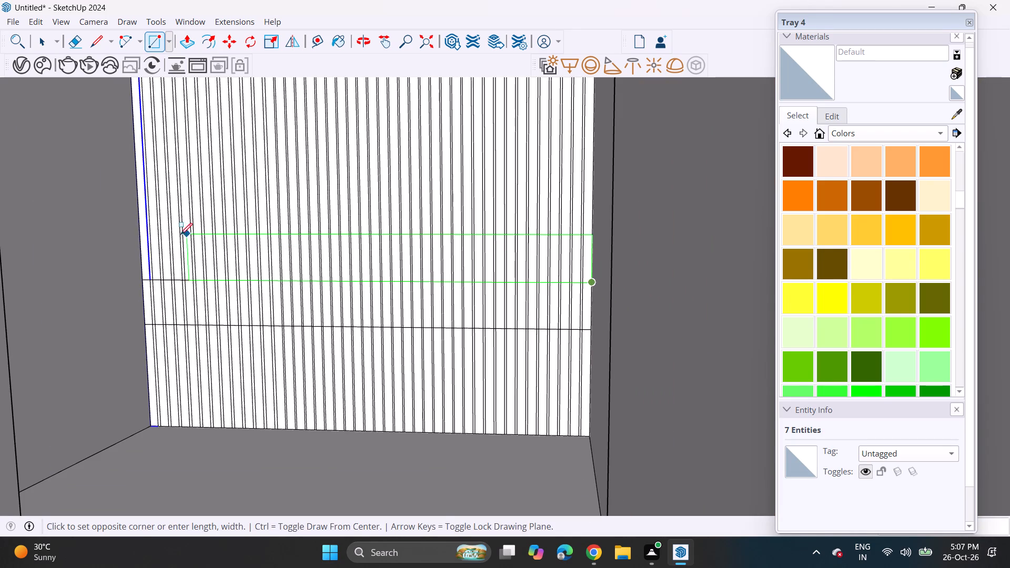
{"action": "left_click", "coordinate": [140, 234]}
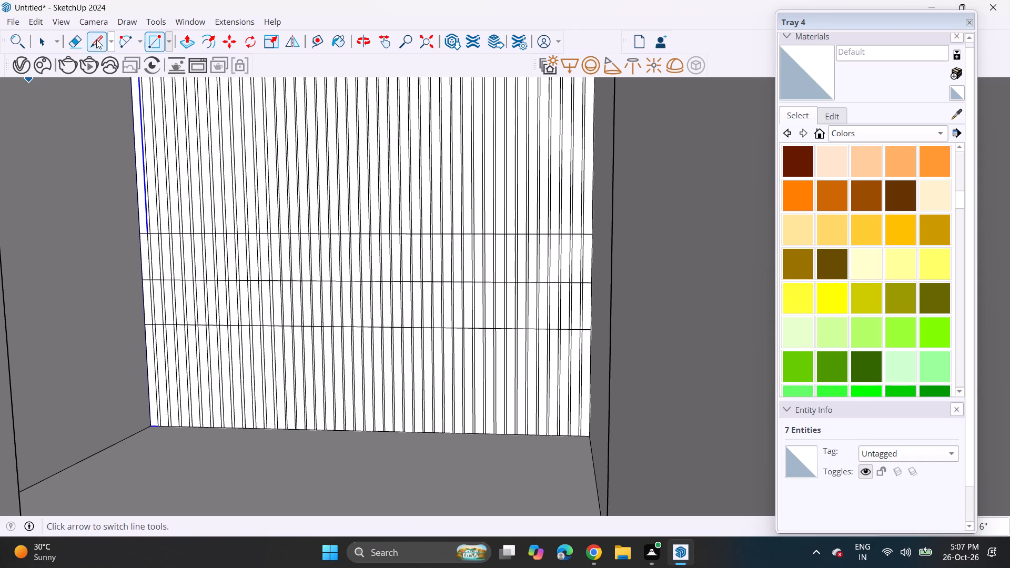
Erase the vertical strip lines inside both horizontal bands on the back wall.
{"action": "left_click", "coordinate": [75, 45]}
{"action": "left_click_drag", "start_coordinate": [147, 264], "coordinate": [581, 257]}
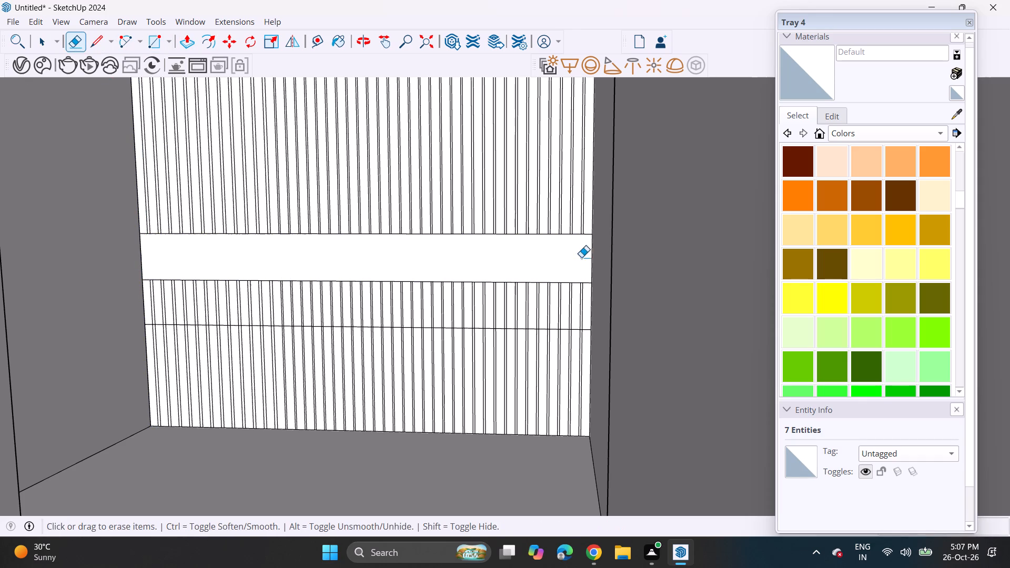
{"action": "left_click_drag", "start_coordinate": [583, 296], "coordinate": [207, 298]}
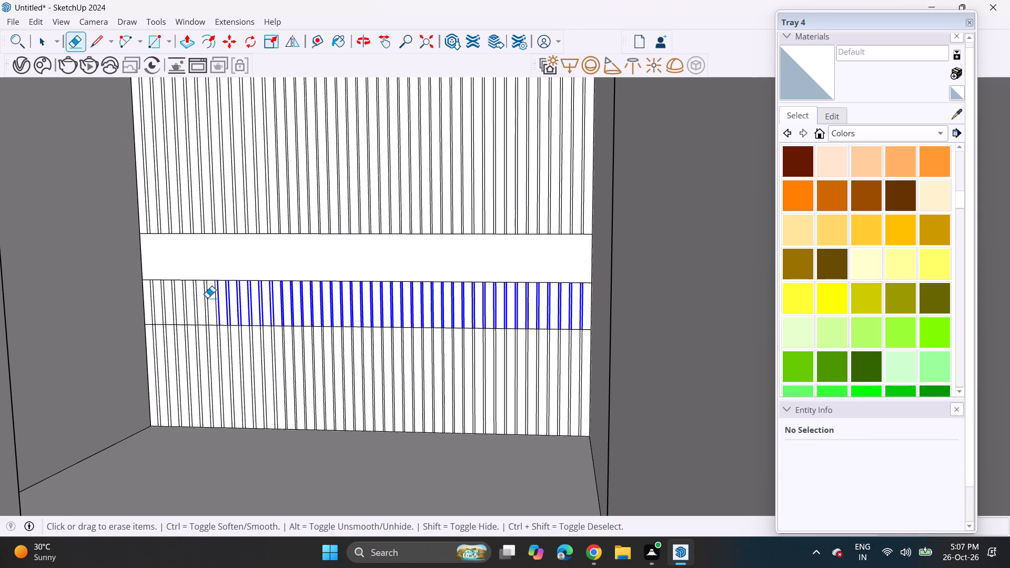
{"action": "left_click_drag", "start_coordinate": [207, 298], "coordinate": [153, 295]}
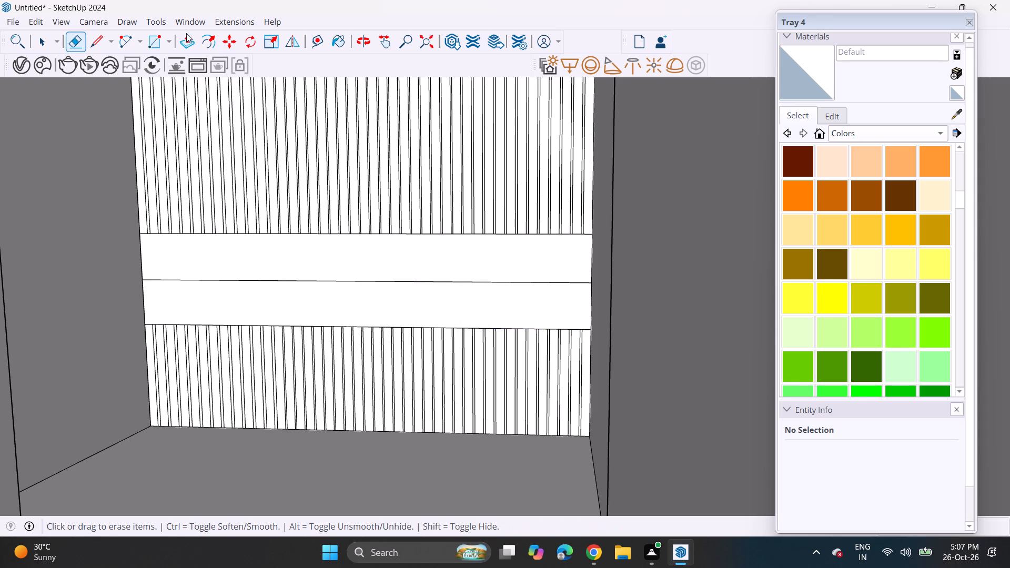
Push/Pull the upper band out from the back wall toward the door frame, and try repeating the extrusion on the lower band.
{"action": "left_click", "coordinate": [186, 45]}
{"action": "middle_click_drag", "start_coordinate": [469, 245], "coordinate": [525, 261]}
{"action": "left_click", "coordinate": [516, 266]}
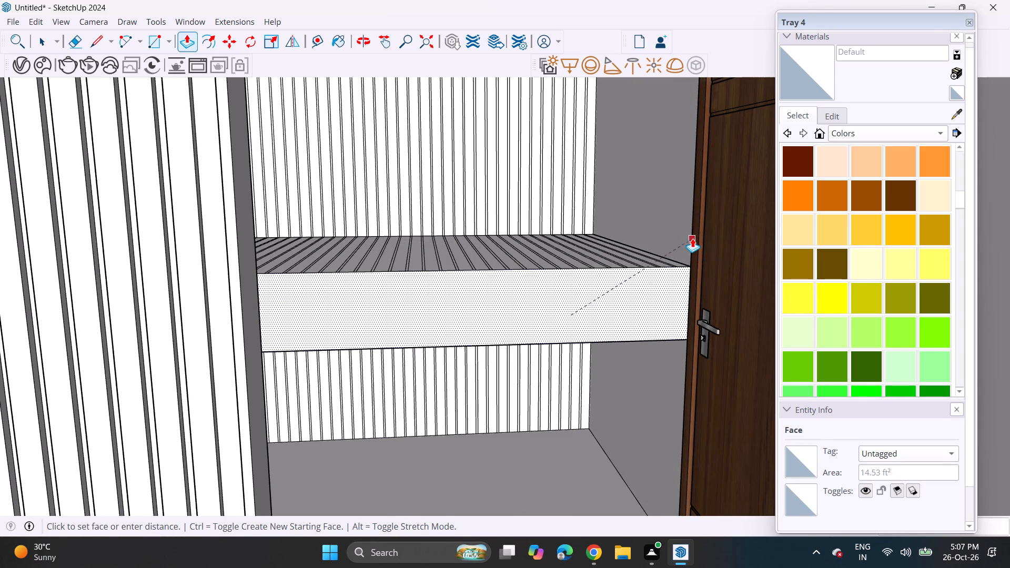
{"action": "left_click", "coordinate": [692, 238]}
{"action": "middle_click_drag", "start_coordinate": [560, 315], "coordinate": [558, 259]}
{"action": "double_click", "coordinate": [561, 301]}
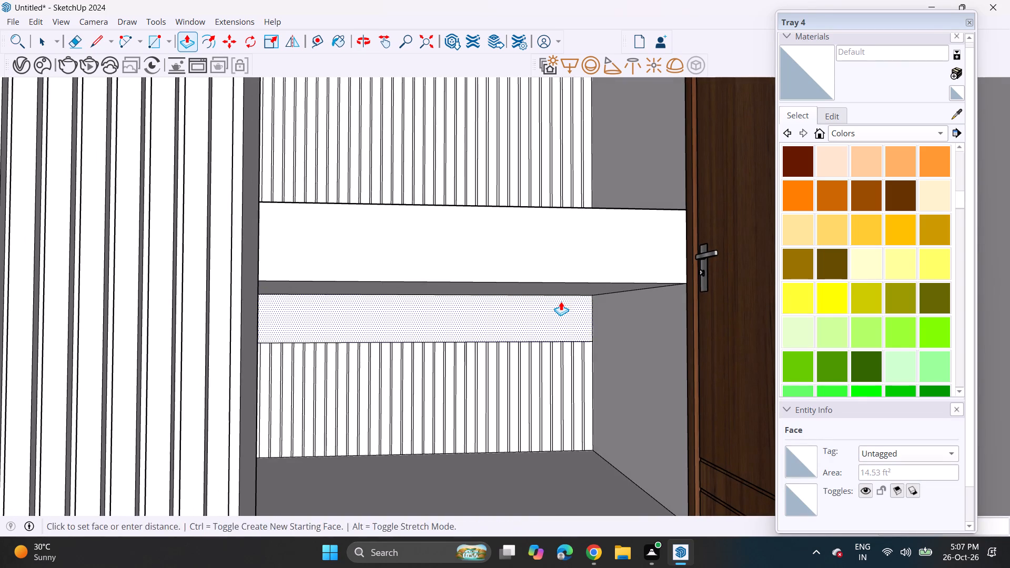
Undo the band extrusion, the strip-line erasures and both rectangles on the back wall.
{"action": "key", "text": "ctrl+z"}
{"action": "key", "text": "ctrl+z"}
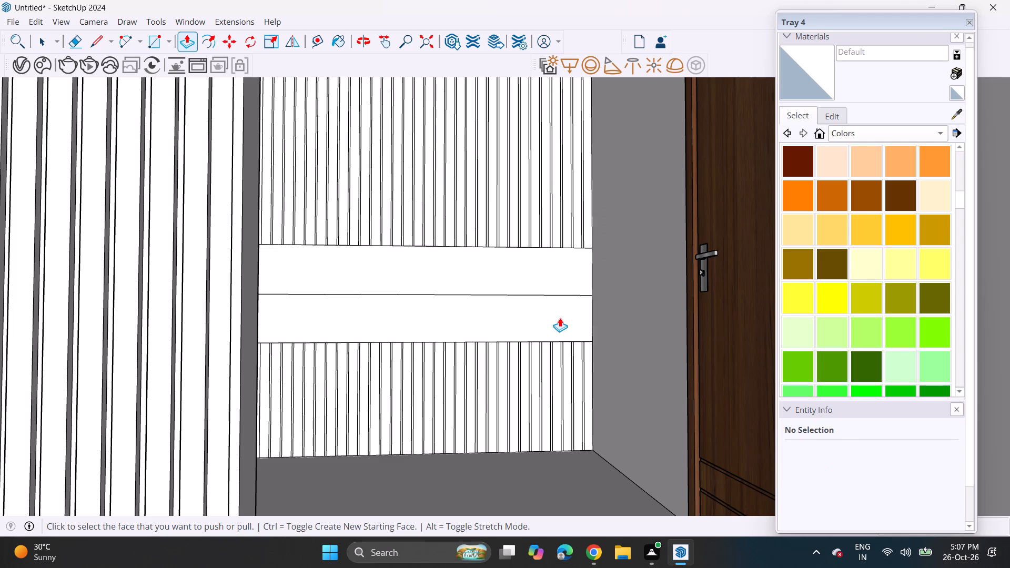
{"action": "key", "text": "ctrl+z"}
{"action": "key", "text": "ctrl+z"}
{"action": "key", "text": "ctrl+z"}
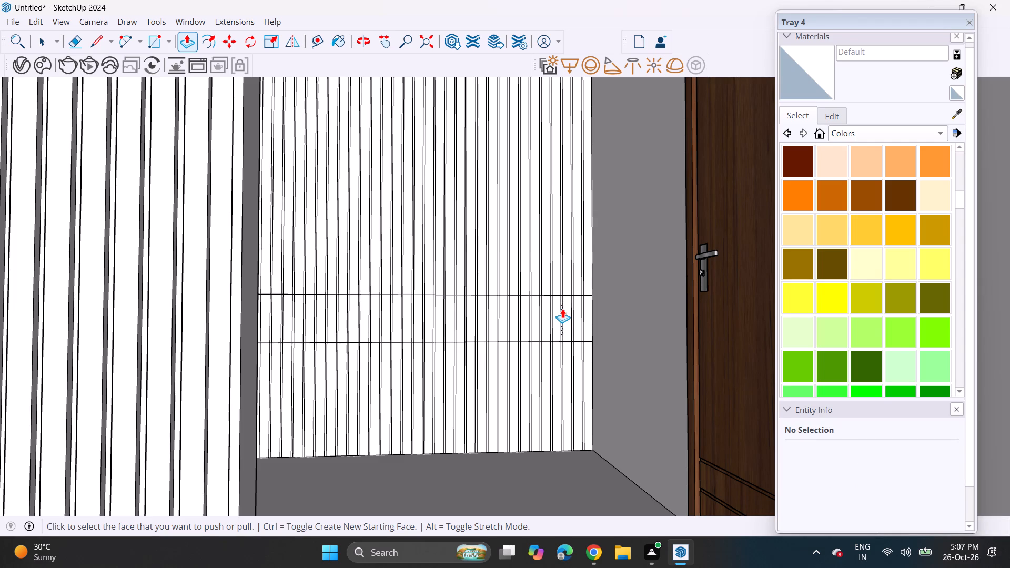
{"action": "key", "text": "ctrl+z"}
Draw two narrower stacked horizontal rectangles across the full width of the striped back wall, the upper one slightly taller.
{"action": "middle_click_drag", "start_coordinate": [539, 301], "coordinate": [484, 337]}
{"action": "middle_click_drag", "start_coordinate": [494, 340], "coordinate": [514, 345]}
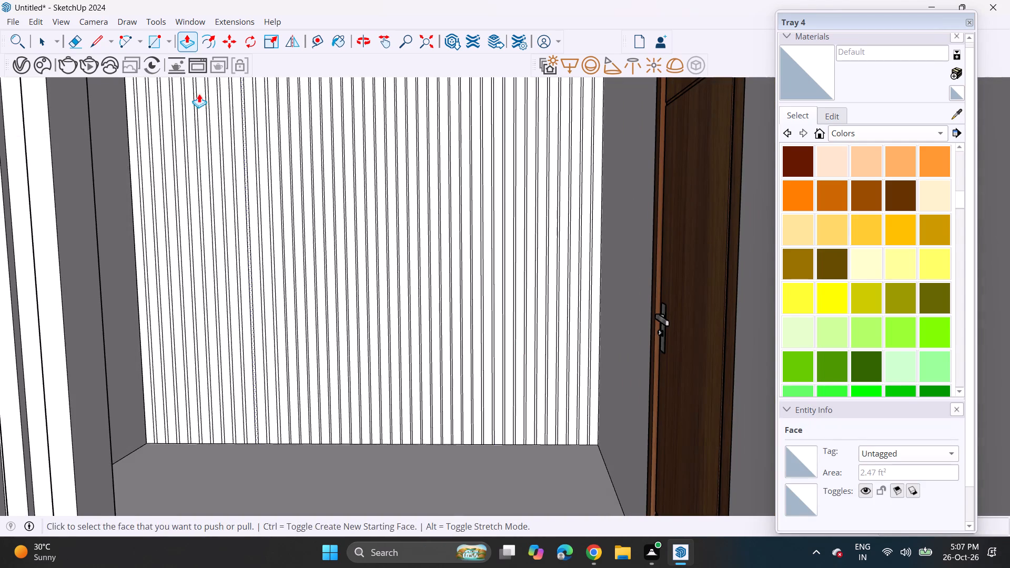
{"action": "left_click", "coordinate": [147, 50]}
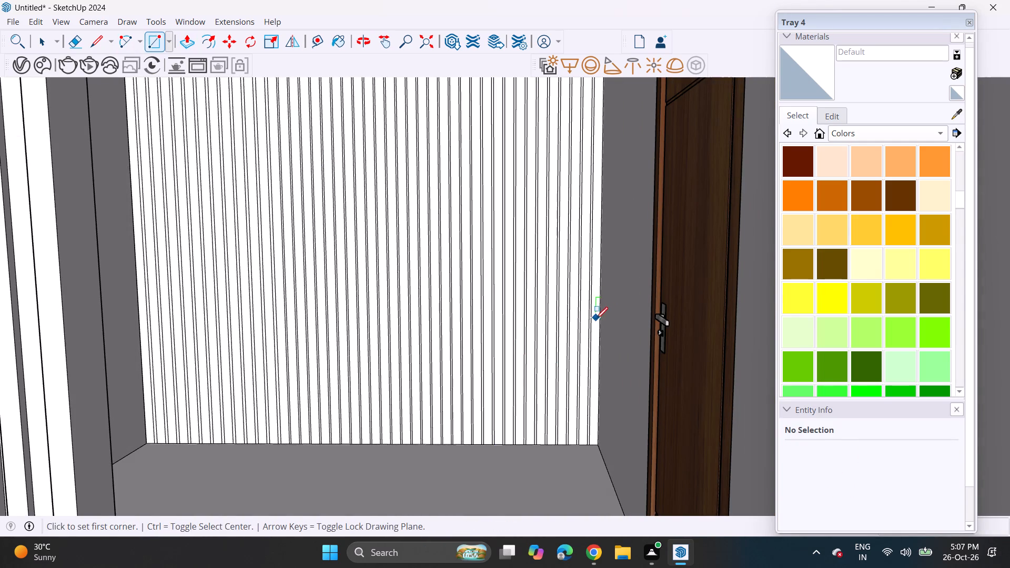
{"action": "left_click", "coordinate": [602, 320]}
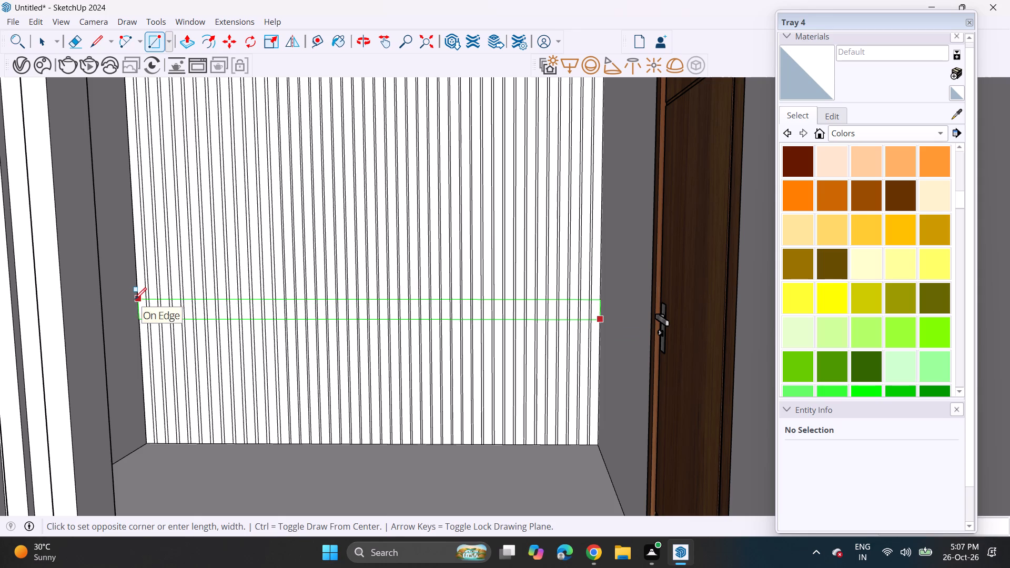
{"action": "left_click", "coordinate": [135, 299]}
{"action": "left_click", "coordinate": [138, 299]}
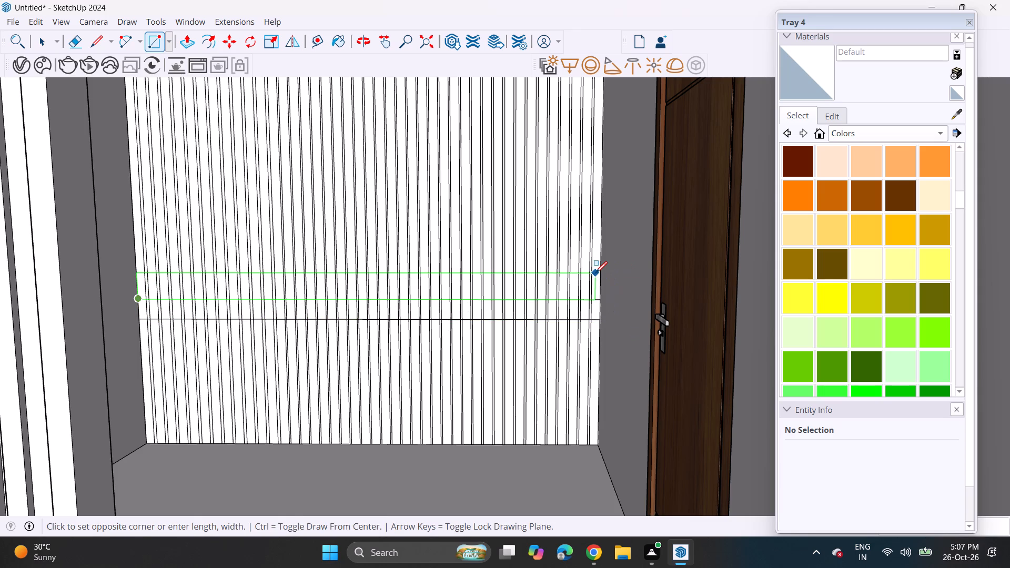
{"action": "left_click", "coordinate": [601, 273]}
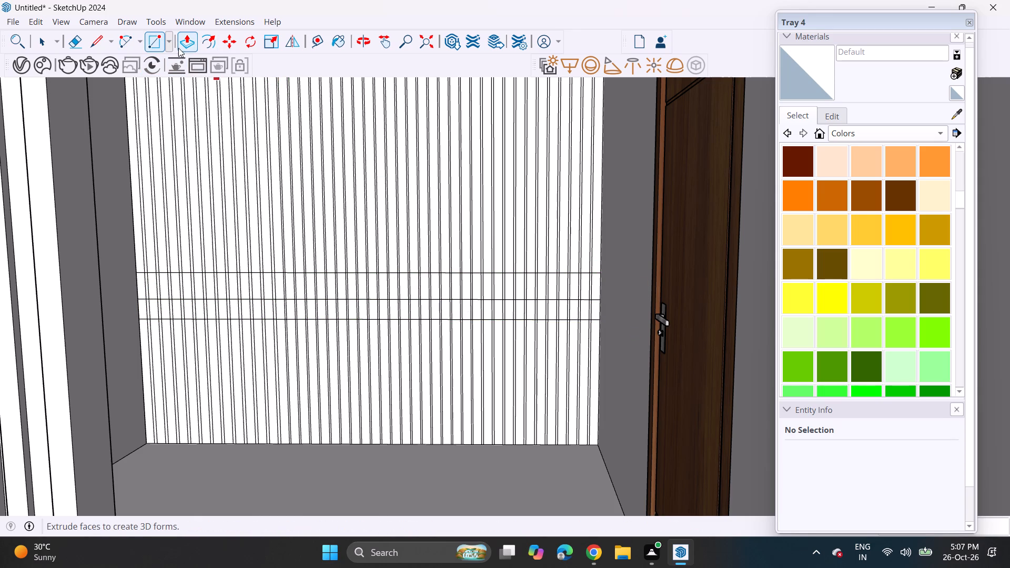
Erase the vertical strip lines inside both horizontal bands on the recess's back wall.
{"action": "left_click", "coordinate": [77, 44]}
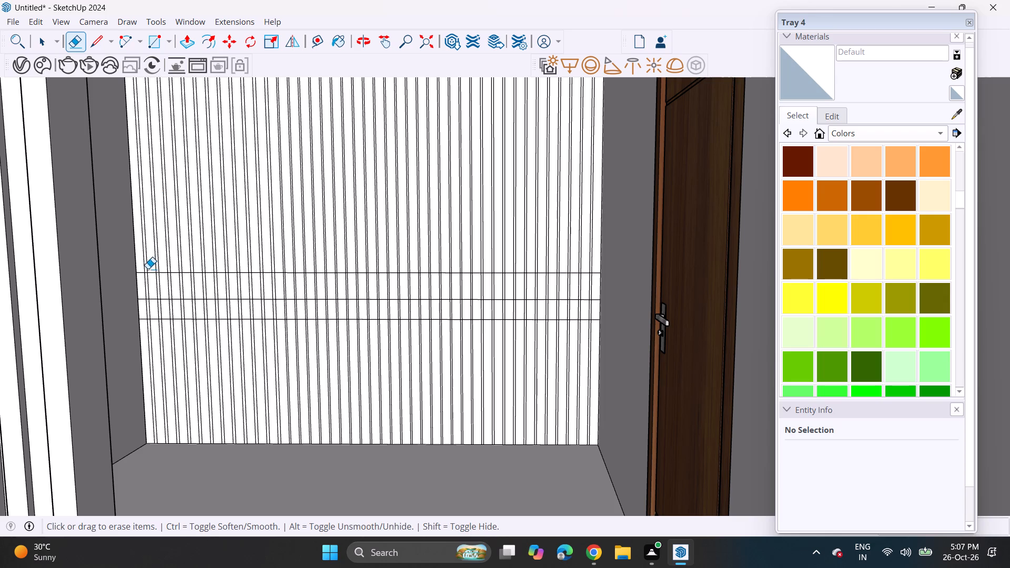
{"action": "left_click_drag", "start_coordinate": [140, 280], "coordinate": [420, 282]}
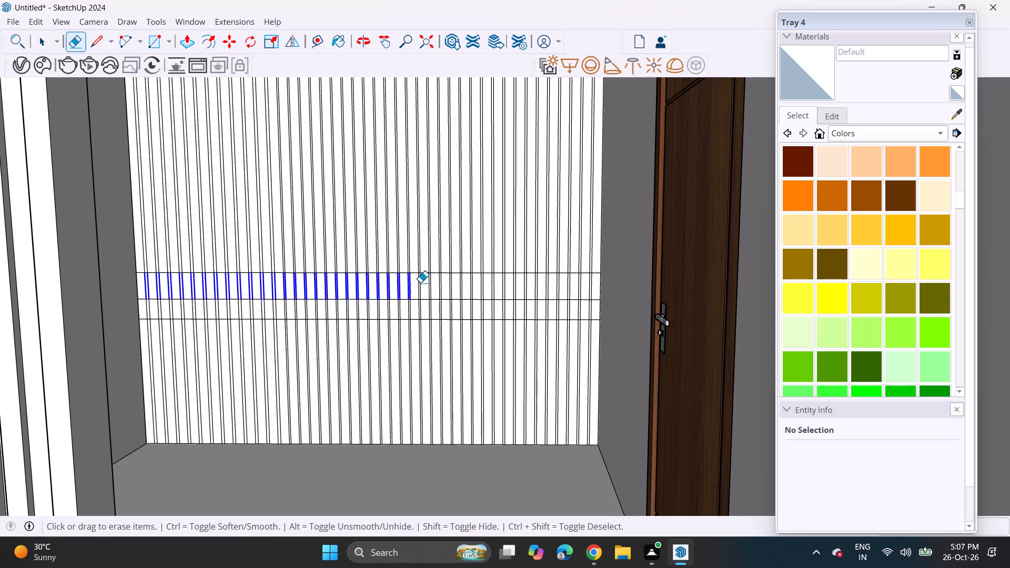
{"action": "left_click_drag", "start_coordinate": [420, 282], "coordinate": [589, 283]}
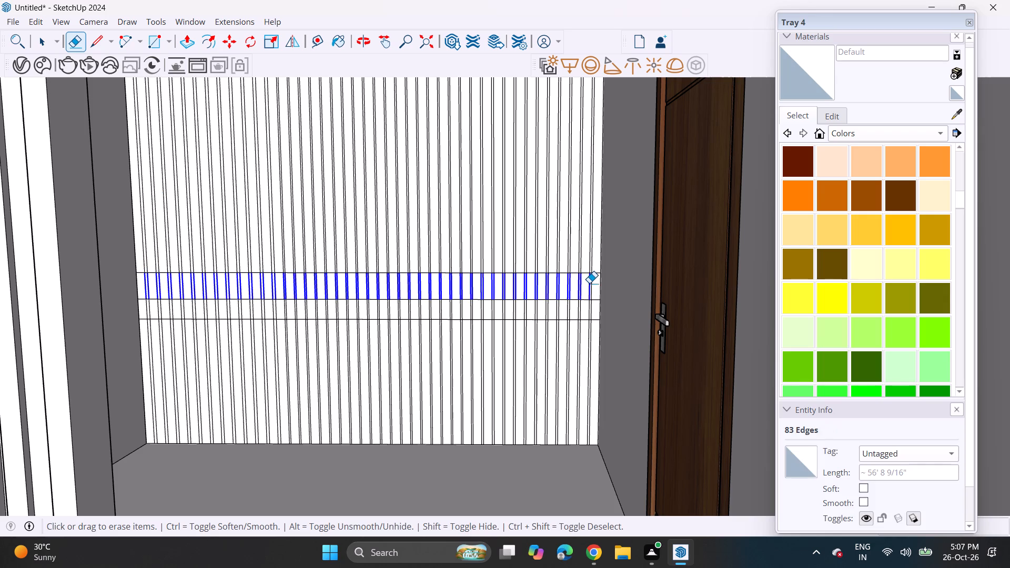
{"action": "left_click_drag", "start_coordinate": [589, 283], "coordinate": [590, 283]}
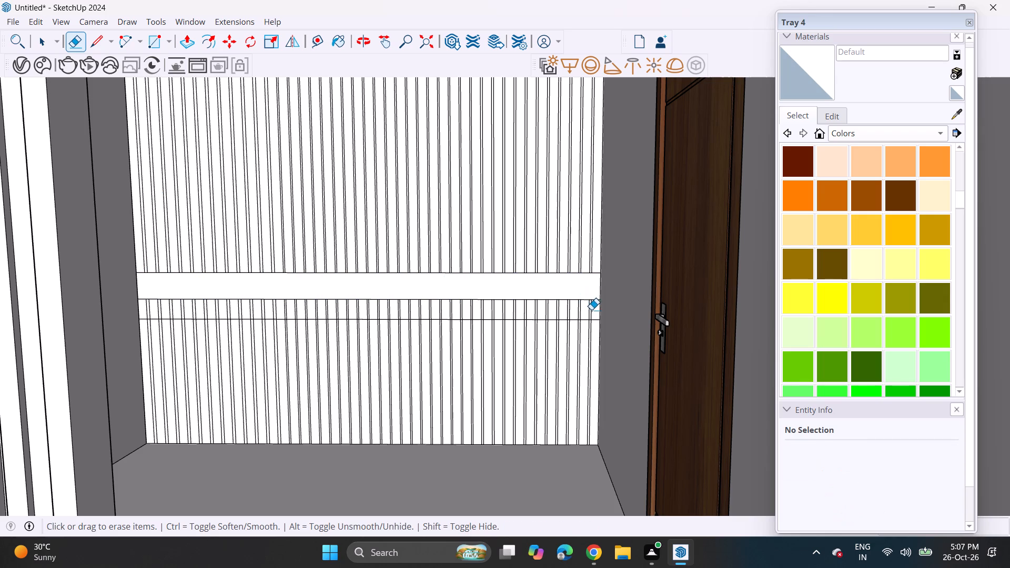
{"action": "left_click_drag", "start_coordinate": [591, 310], "coordinate": [328, 309]}
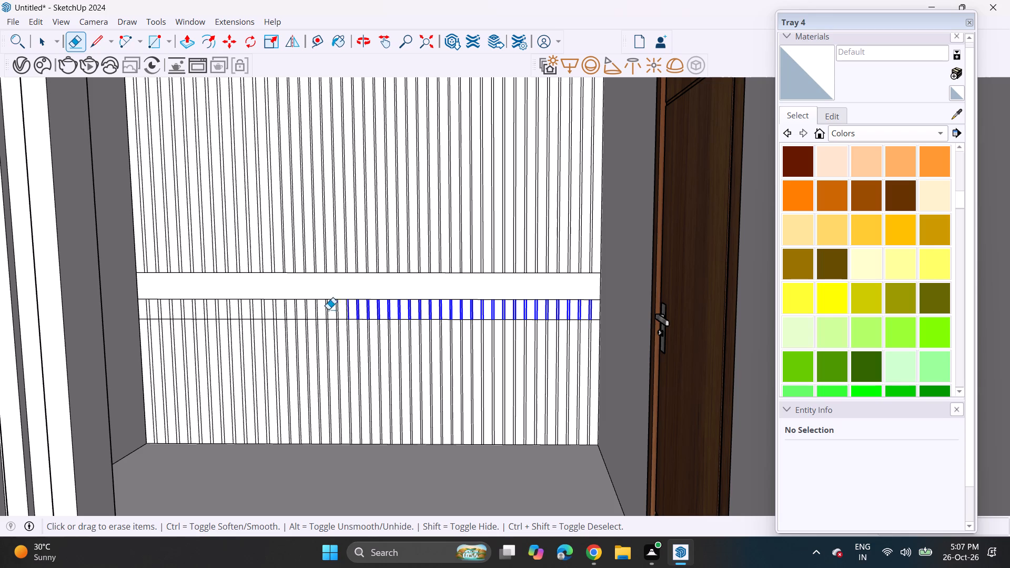
{"action": "left_click_drag", "start_coordinate": [328, 309], "coordinate": [146, 303]}
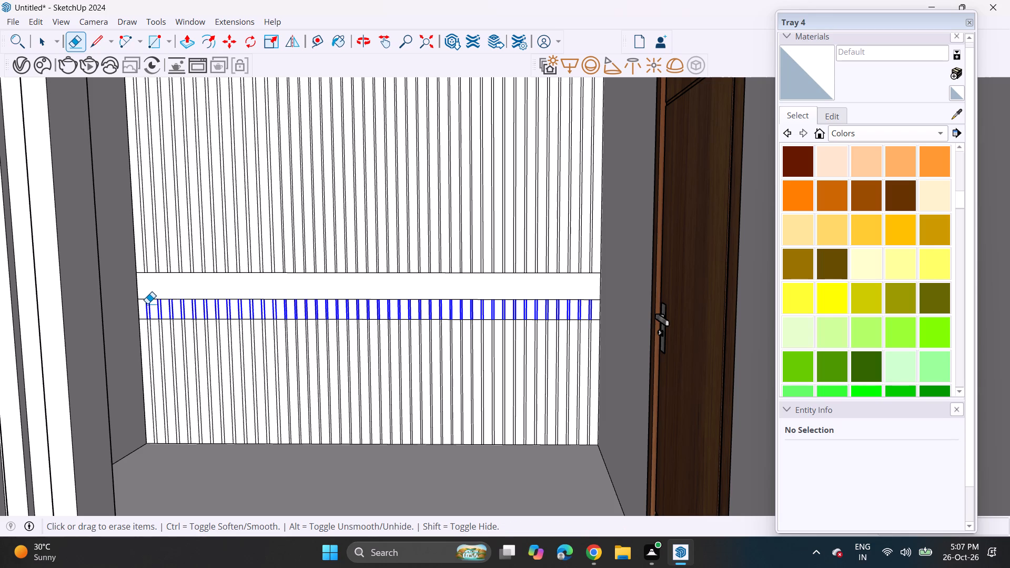
Push/Pull the lower band out from the back wall to the door frame and repeat the same extrusion on the upper band.
{"action": "left_click", "coordinate": [191, 42]}
{"action": "middle_click_drag", "start_coordinate": [370, 163], "coordinate": [417, 172]}
{"action": "left_click", "coordinate": [513, 309]}
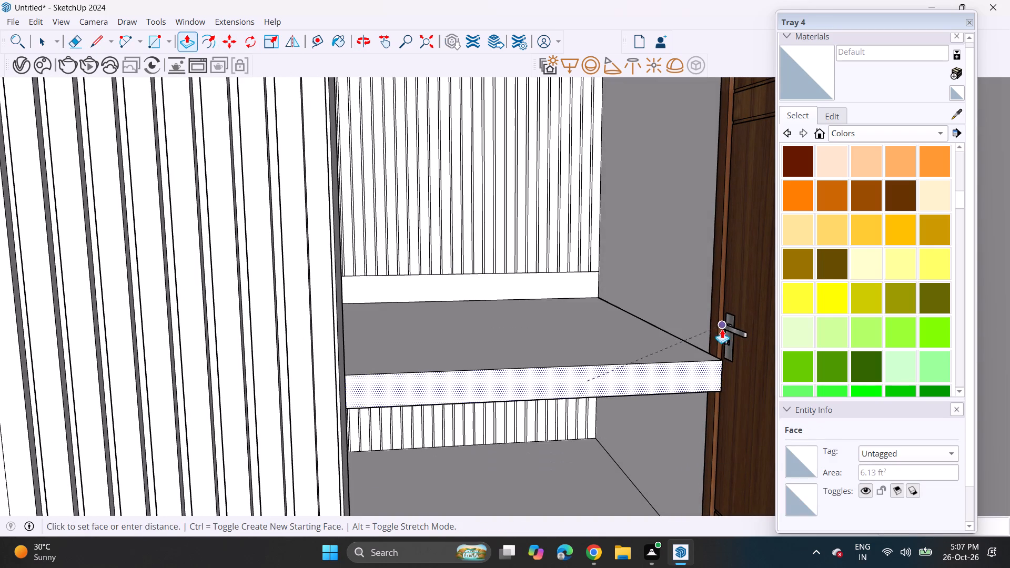
{"action": "left_click", "coordinate": [711, 340]}
{"action": "double_click", "coordinate": [554, 294]}
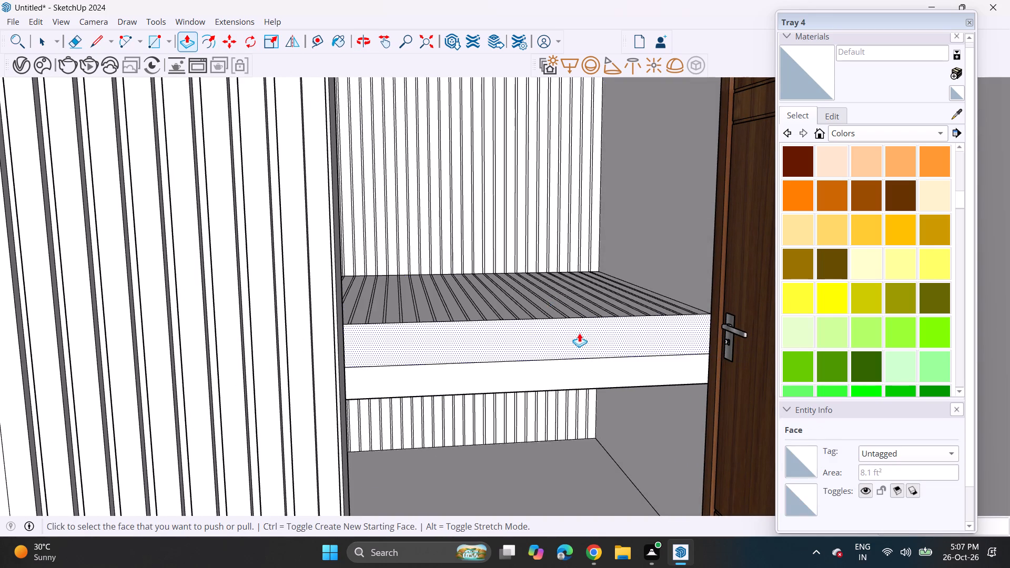
Copy the dividing edge between the two projecting bands slightly upward to outline a thin strip on the front face.
{"action": "scroll", "coordinate": [583, 338], "scroll_direction": "up", "scroll_amount": 4}
{"action": "key", "text": "space"}
{"action": "left_click", "coordinate": [580, 368]}
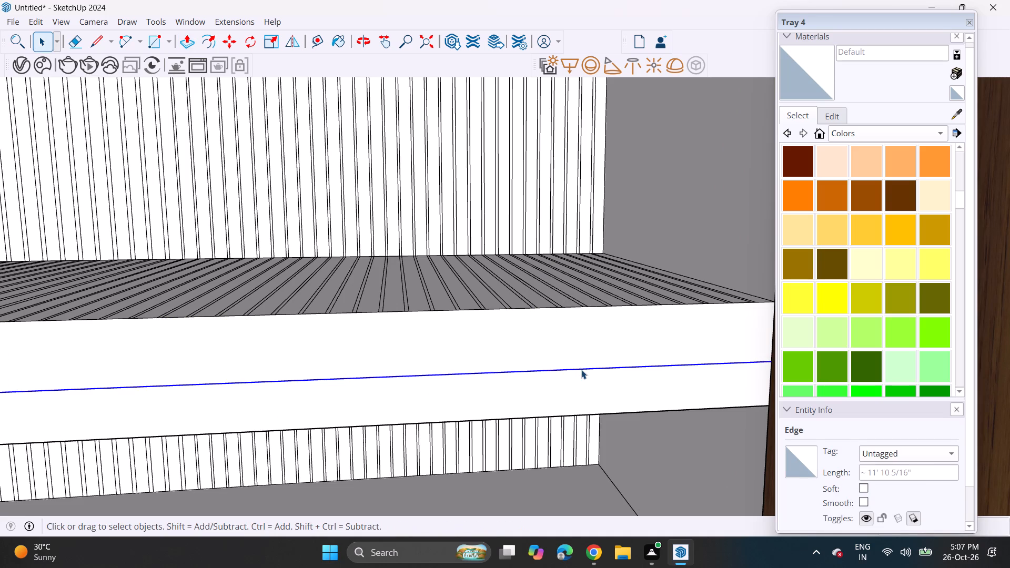
{"action": "key", "text": "m"}
{"action": "left_click", "coordinate": [667, 368]}
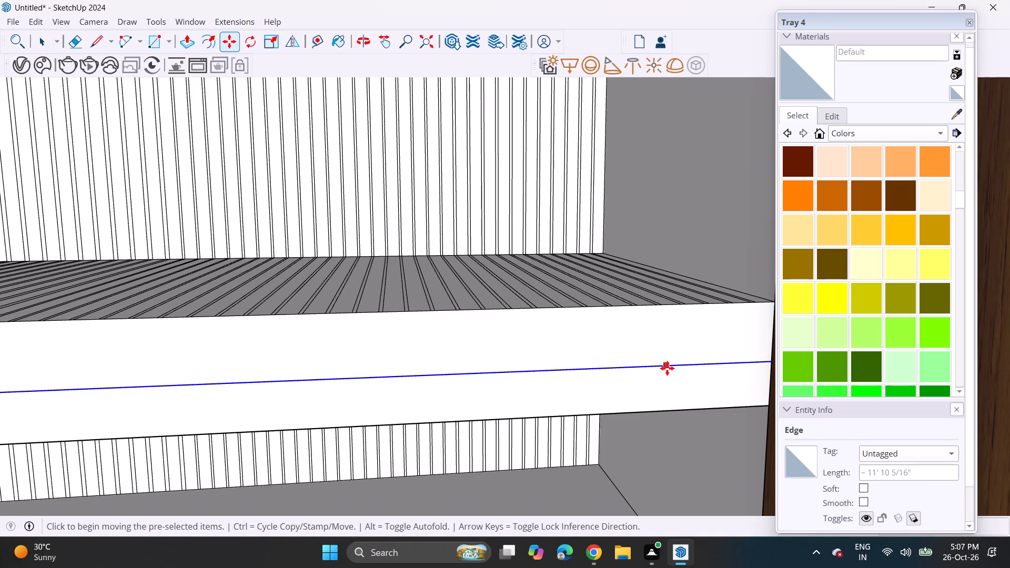
{"action": "left_click", "coordinate": [674, 357]}
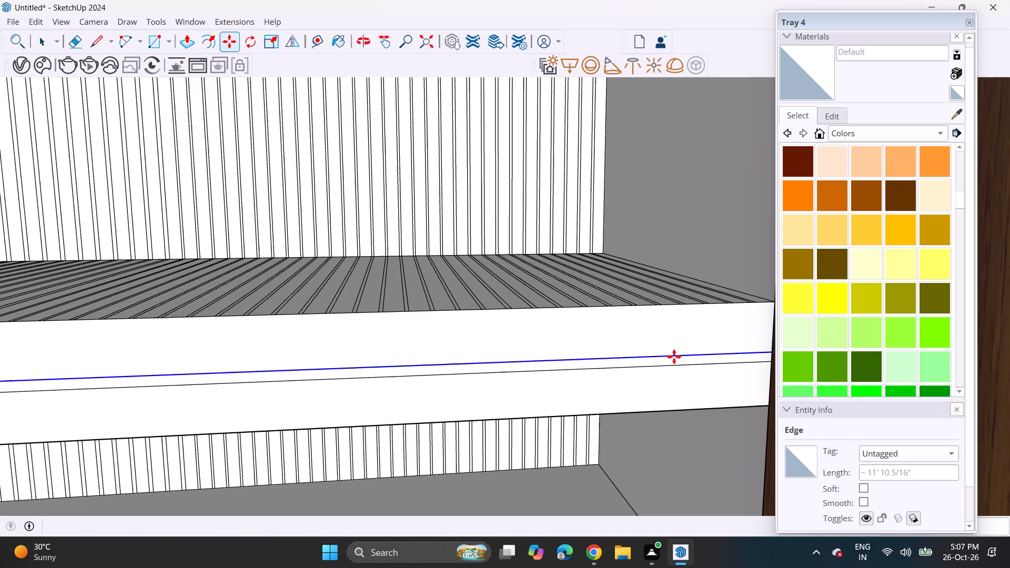
Push/Pull the thin strip between the two bands slightly inward to form a shallow horizontal groove.
{"action": "left_click", "coordinate": [183, 40]}
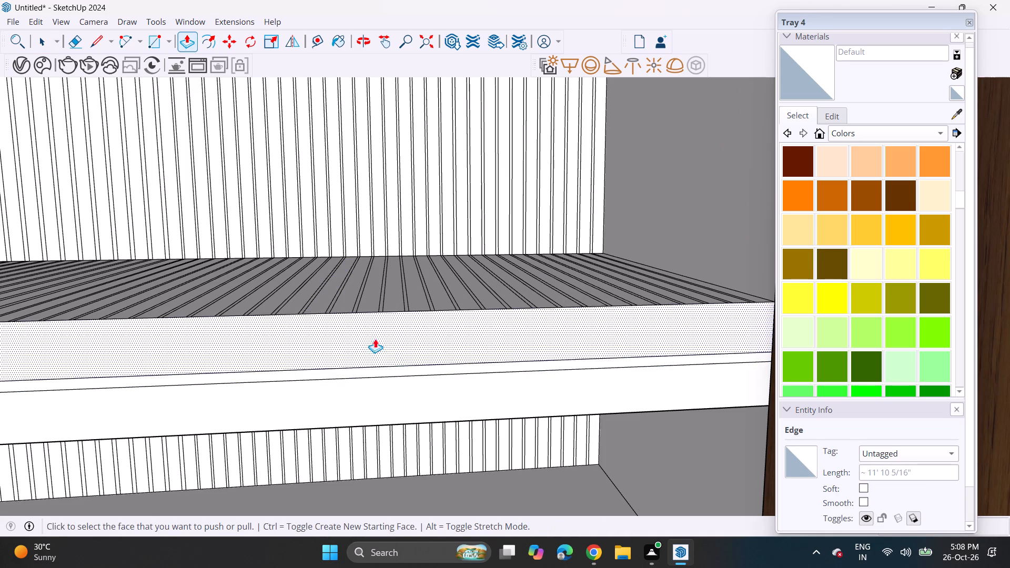
{"action": "left_click", "coordinate": [406, 374]}
{"action": "left_click", "coordinate": [406, 371]}
{"action": "scroll", "coordinate": [467, 362], "scroll_direction": "up", "scroll_amount": 2}
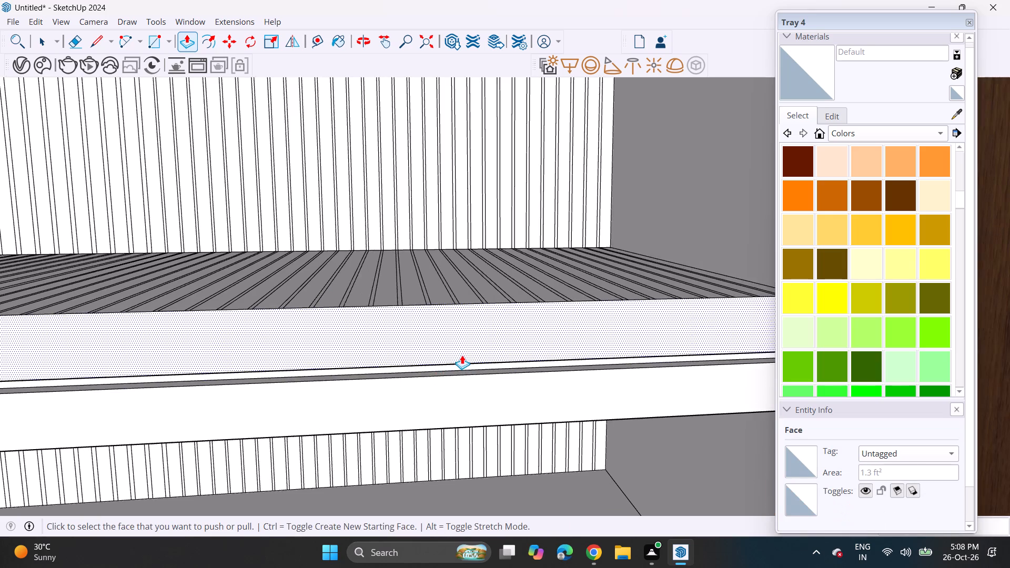
Check the grooved projecting bands in the recess from across the dining room.
{"action": "scroll", "coordinate": [462, 355], "scroll_direction": "down", "scroll_amount": 9}
{"action": "scroll", "coordinate": [468, 379], "scroll_direction": "up", "scroll_amount": 1}
{"action": "scroll", "coordinate": [470, 383], "scroll_direction": "down", "scroll_amount": 1}
{"action": "middle_click_drag", "start_coordinate": [490, 395], "coordinate": [490, 361]}
{"action": "scroll", "coordinate": [490, 361], "scroll_direction": "up", "scroll_amount": 1}
{"action": "scroll", "coordinate": [486, 355], "scroll_direction": "down", "scroll_amount": 10}
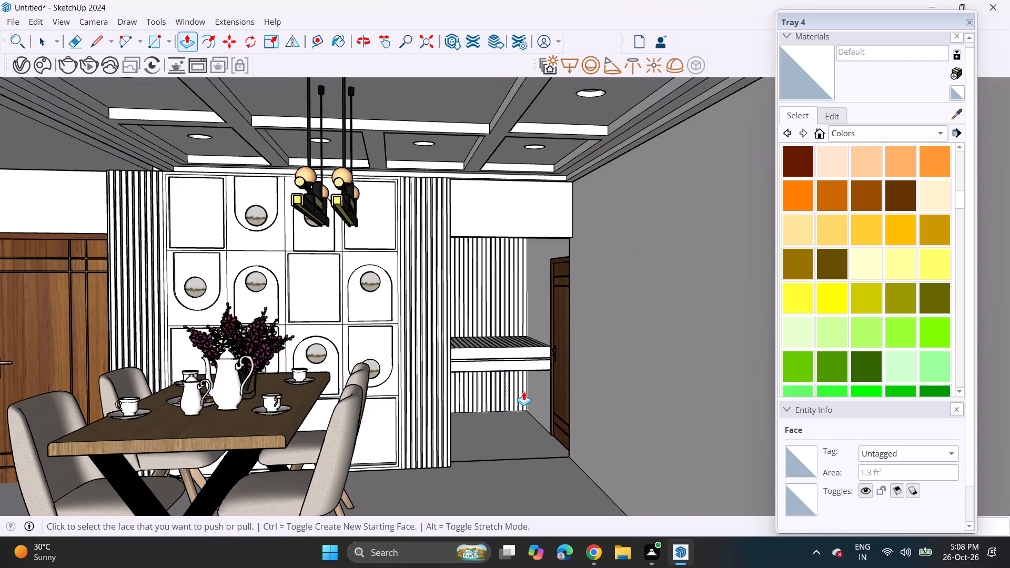
{"action": "middle_click_drag", "start_coordinate": [514, 388], "coordinate": [617, 400], "text": "shift"}
{"action": "middle_click_drag", "start_coordinate": [598, 381], "coordinate": [575, 363]}
{"action": "scroll", "coordinate": [538, 351], "scroll_direction": "down", "scroll_amount": 3}
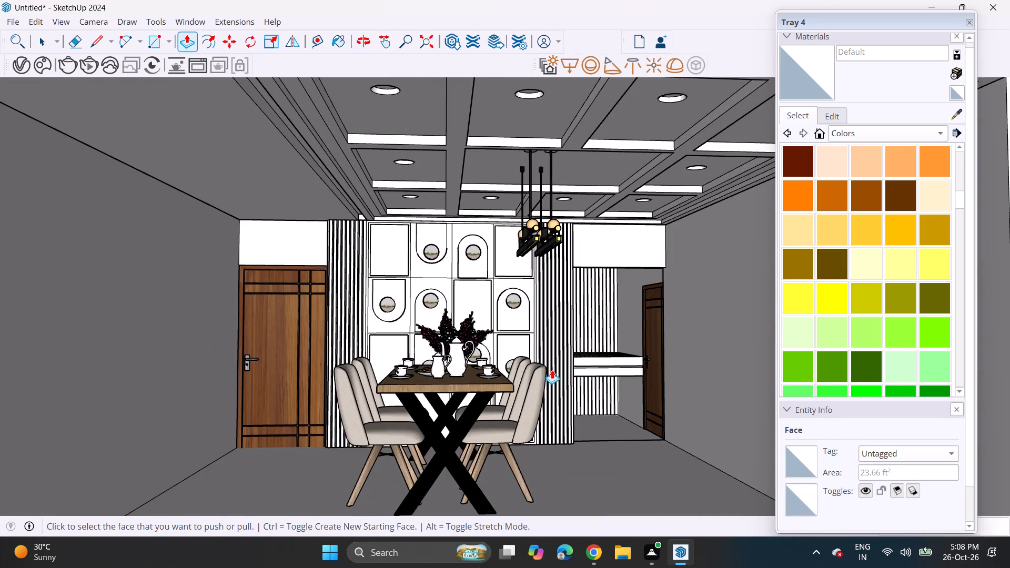
{"action": "middle_click_drag", "start_coordinate": [568, 358], "coordinate": [546, 328], "text": "shift"}
Erase the strip lines along the whole underside of the projecting lower band, including those at the end away from the door.
{"action": "scroll", "coordinate": [594, 342], "scroll_direction": "up", "scroll_amount": 1}
{"action": "middle_click_drag", "start_coordinate": [582, 304], "coordinate": [573, 285]}
{"action": "scroll", "coordinate": [596, 356], "scroll_direction": "up", "scroll_amount": 10}
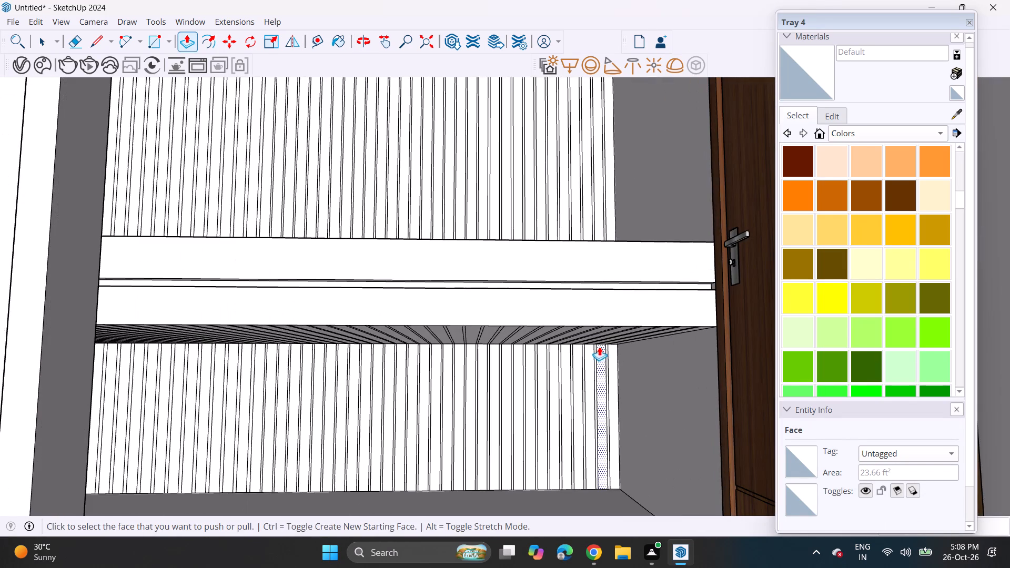
{"action": "middle_click_drag", "start_coordinate": [503, 335], "coordinate": [508, 291]}
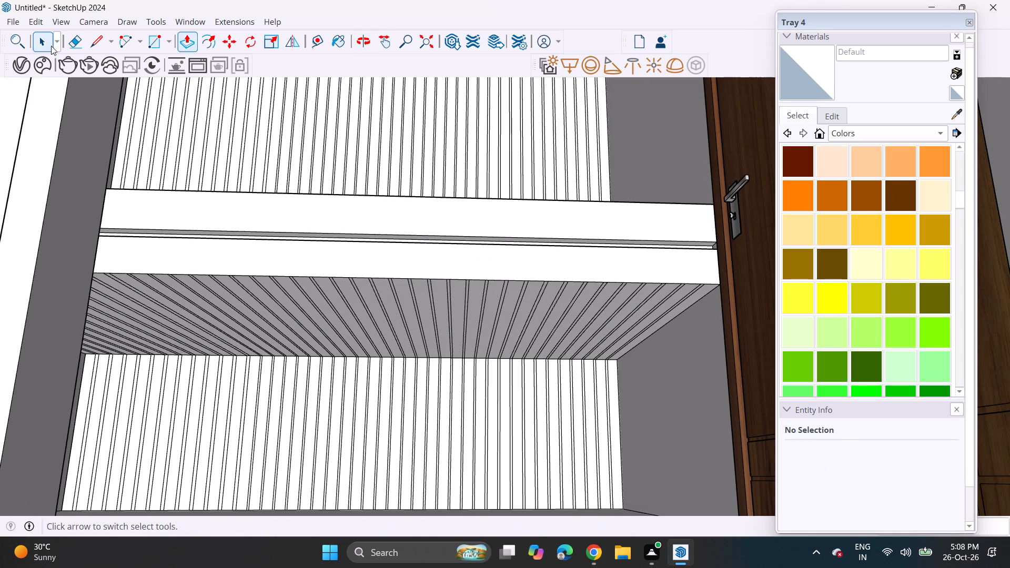
{"action": "left_click", "coordinate": [65, 44]}
{"action": "left_click_drag", "start_coordinate": [649, 327], "coordinate": [469, 324]}
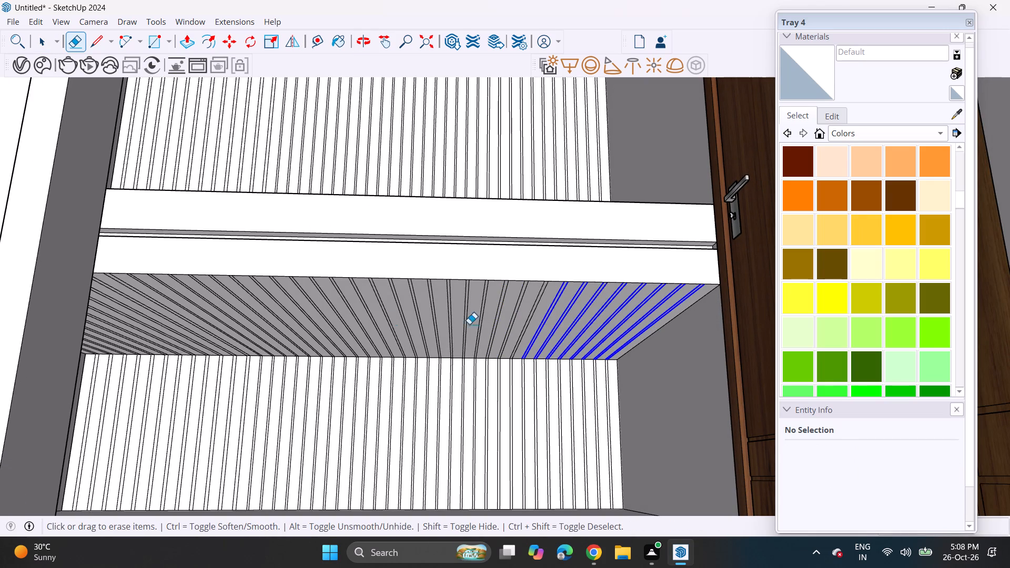
{"action": "left_click_drag", "start_coordinate": [469, 324], "coordinate": [211, 326]}
{"action": "middle_click_drag", "start_coordinate": [206, 335], "coordinate": [362, 337]}
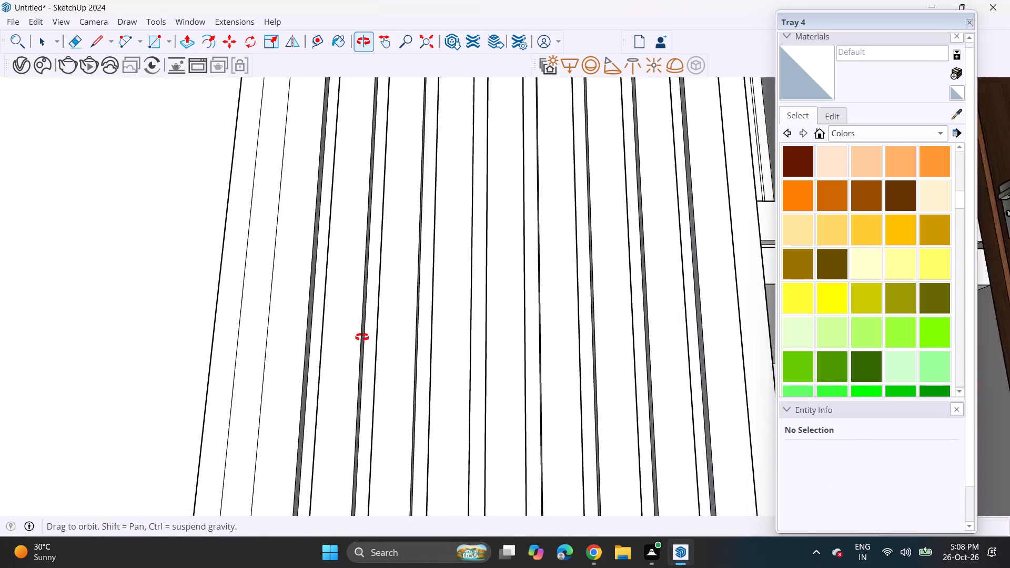
{"action": "middle_click_drag", "start_coordinate": [362, 337], "coordinate": [224, 337]}
{"action": "middle_click_drag", "start_coordinate": [545, 333], "coordinate": [16, 327], "text": "shift"}
{"action": "scroll", "coordinate": [500, 347], "scroll_direction": "up", "scroll_amount": 1}
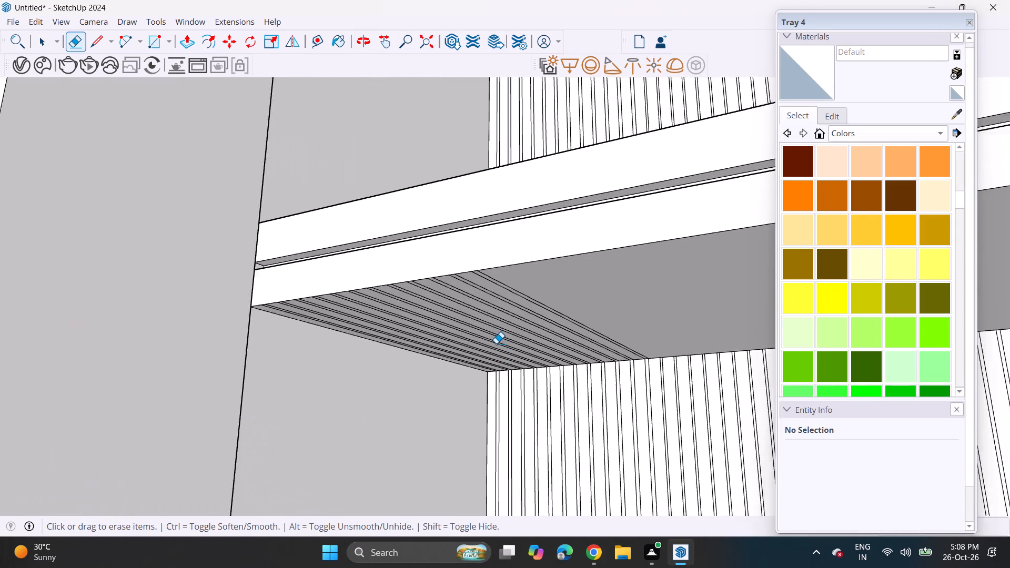
{"action": "scroll", "coordinate": [496, 343], "scroll_direction": "up", "scroll_amount": 1}
{"action": "left_click_drag", "start_coordinate": [561, 301], "coordinate": [412, 342]}
{"action": "left_click", "coordinate": [407, 343]}
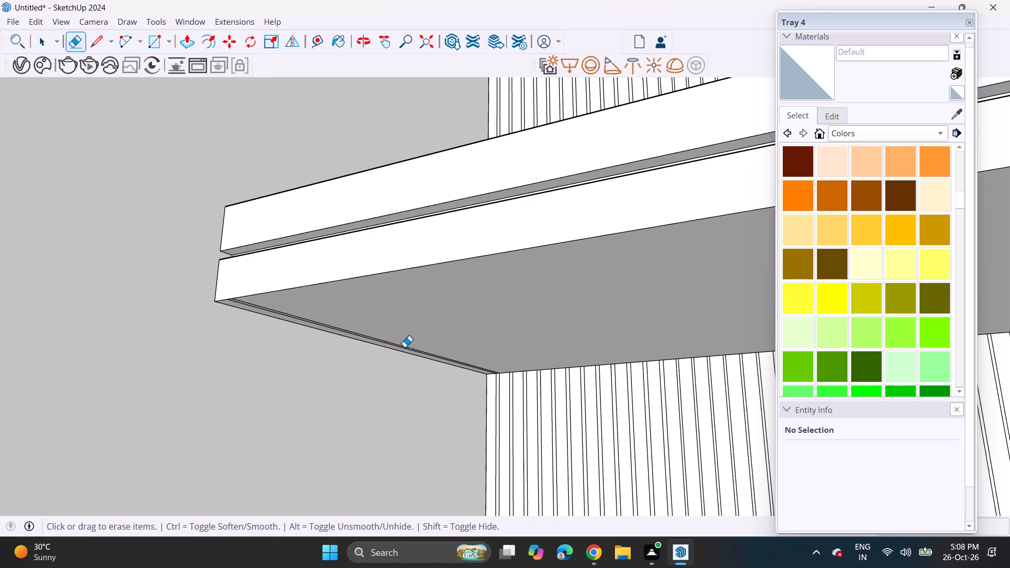
{"action": "left_click", "coordinate": [406, 352]}
{"action": "key", "text": "ctrl+z"}
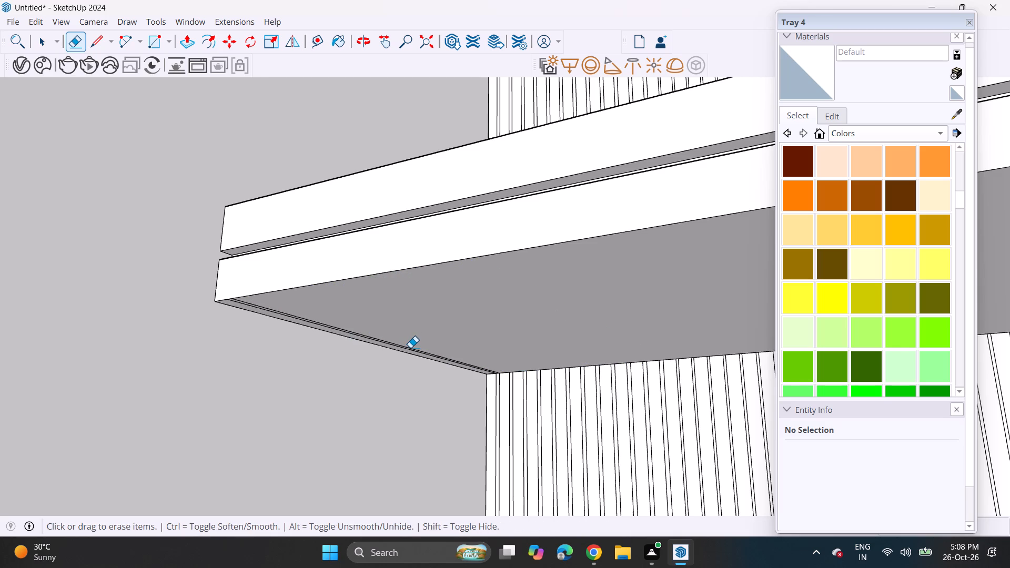
{"action": "left_click", "coordinate": [410, 348]}
{"action": "left_click", "coordinate": [410, 350]}
Clear the strip lines from the entire top surface of the projecting upper band with the Eraser.
{"action": "scroll", "coordinate": [424, 329], "scroll_direction": "down", "scroll_amount": 1}
{"action": "scroll", "coordinate": [424, 329], "scroll_direction": "up", "scroll_amount": 1}
{"action": "scroll", "coordinate": [424, 329], "scroll_direction": "down", "scroll_amount": 5}
{"action": "middle_click_drag", "start_coordinate": [462, 330], "coordinate": [457, 369]}
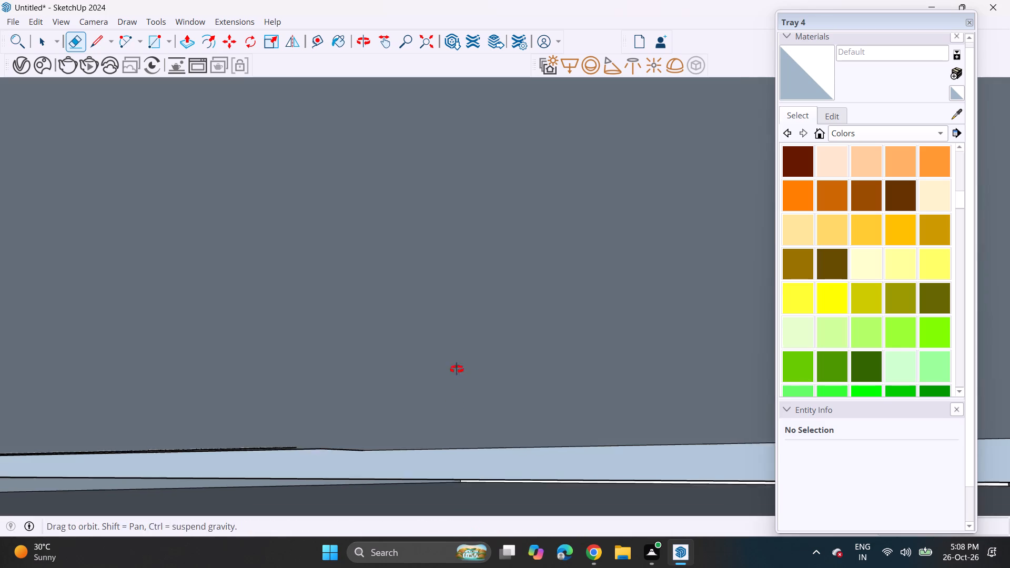
{"action": "middle_click_drag", "start_coordinate": [457, 369], "coordinate": [464, 437]}
{"action": "middle_click_drag", "start_coordinate": [485, 298], "coordinate": [406, 502], "text": "shift"}
{"action": "middle_click_drag", "start_coordinate": [482, 207], "coordinate": [411, 407], "text": "shift"}
{"action": "middle_click_drag", "start_coordinate": [426, 371], "coordinate": [540, 329]}
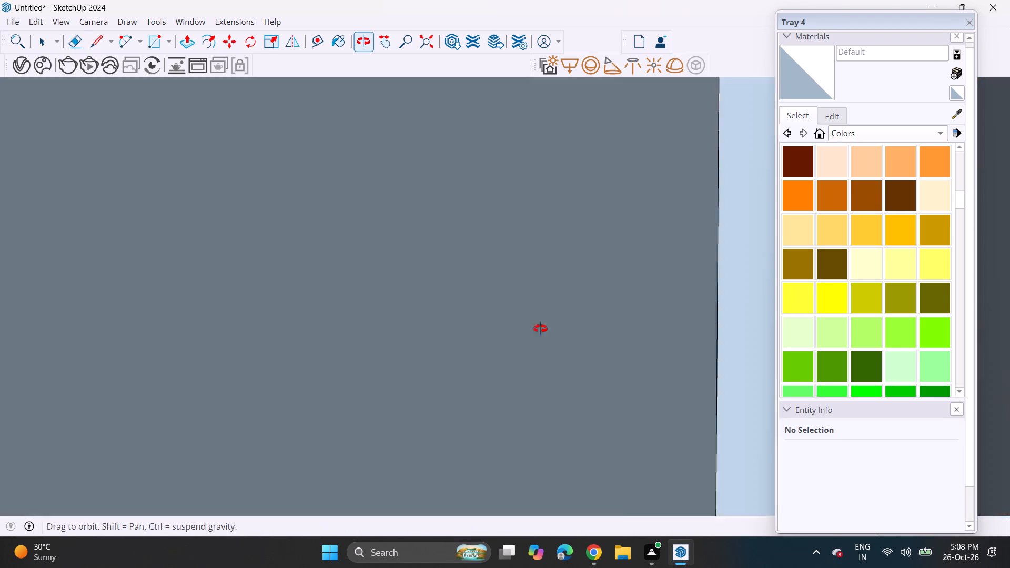
{"action": "middle_click_drag", "start_coordinate": [540, 329], "coordinate": [671, 315]}
{"action": "middle_click_drag", "start_coordinate": [312, 418], "coordinate": [755, 338], "text": "shift"}
{"action": "middle_click_drag", "start_coordinate": [64, 546], "coordinate": [420, 440], "text": "shift"}
{"action": "middle_click_drag", "start_coordinate": [55, 500], "coordinate": [400, 374], "text": "shift"}
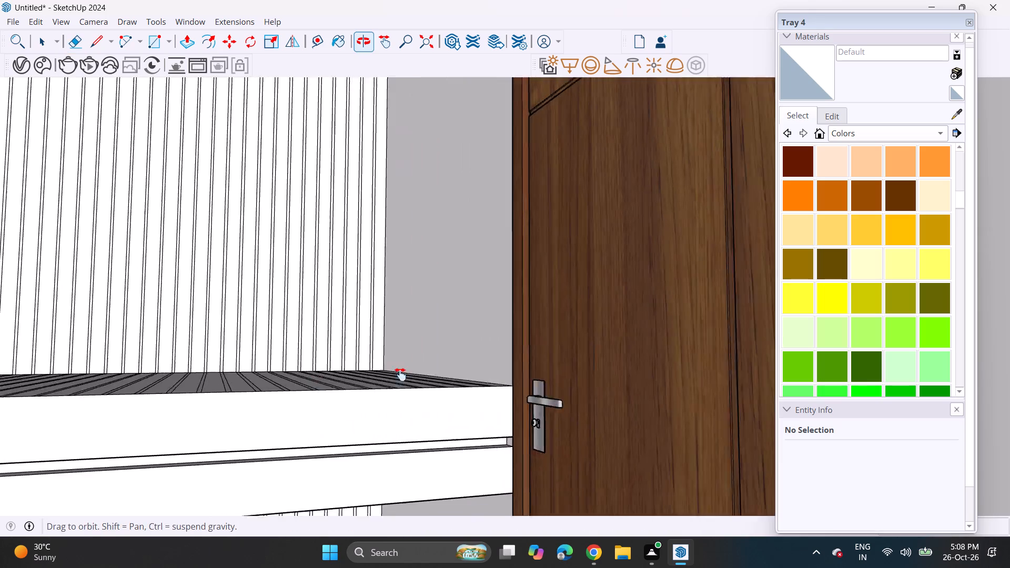
{"action": "middle_click_drag", "start_coordinate": [400, 374], "coordinate": [411, 373], "text": "shift"}
{"action": "middle_click_drag", "start_coordinate": [391, 375], "coordinate": [360, 452]}
{"action": "scroll", "coordinate": [366, 438], "scroll_direction": "down", "scroll_amount": 1}
{"action": "scroll", "coordinate": [366, 438], "scroll_direction": "up", "scroll_amount": 1}
{"action": "scroll", "coordinate": [366, 438], "scroll_direction": "down", "scroll_amount": 3}
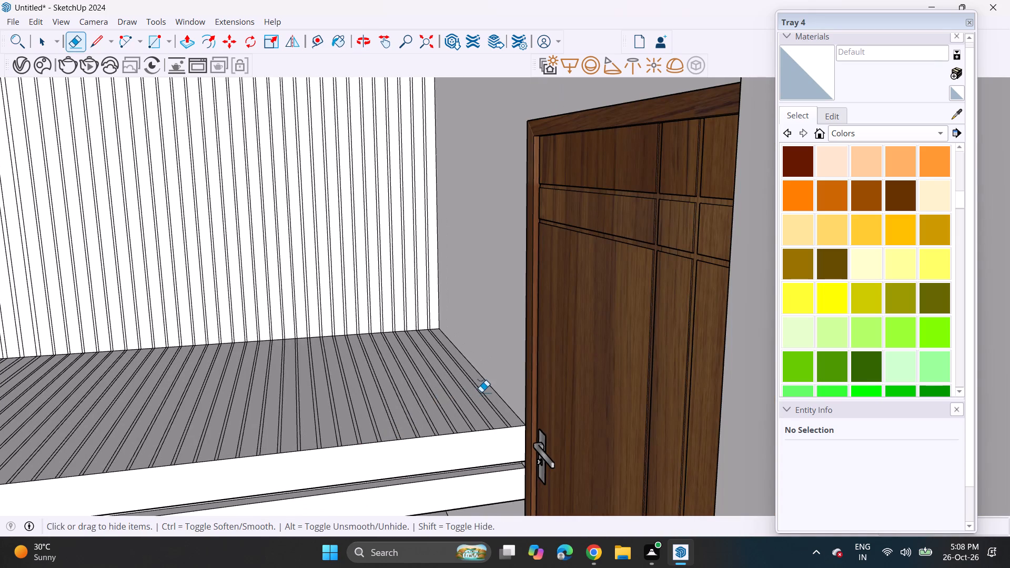
{"action": "left_click_drag", "start_coordinate": [481, 392], "coordinate": [65, 413]}
{"action": "middle_click_drag", "start_coordinate": [64, 414], "coordinate": [365, 410], "text": "shift"}
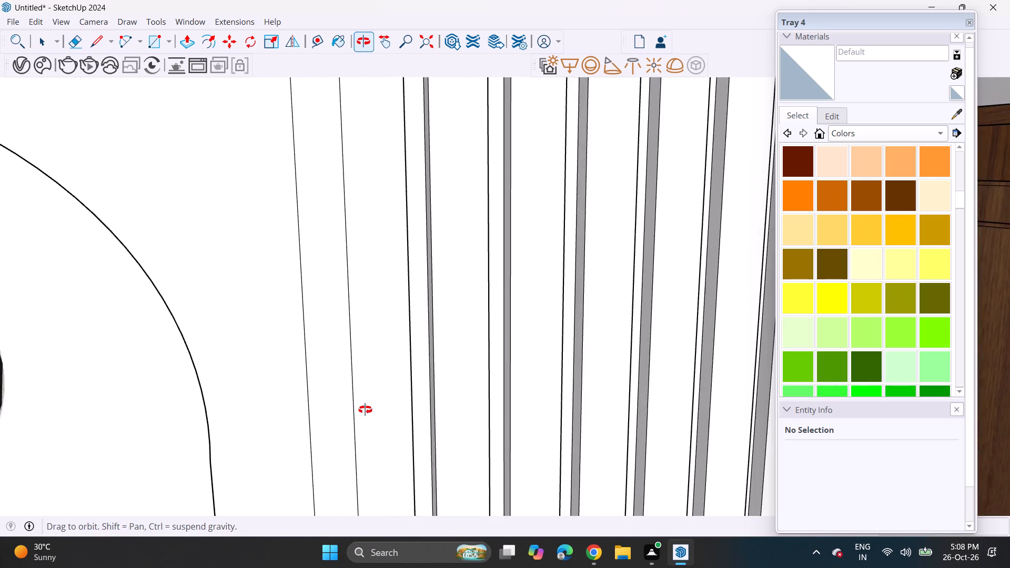
{"action": "middle_click_drag", "start_coordinate": [365, 410], "coordinate": [158, 407], "text": "shift"}
{"action": "middle_click_drag", "start_coordinate": [498, 396], "coordinate": [4, 395], "text": "shift"}
{"action": "scroll", "coordinate": [526, 419], "scroll_direction": "down", "scroll_amount": 1}
{"action": "middle_click_drag", "start_coordinate": [523, 419], "coordinate": [0, 402], "text": "shift"}
{"action": "left_click_drag", "start_coordinate": [692, 446], "coordinate": [419, 384]}
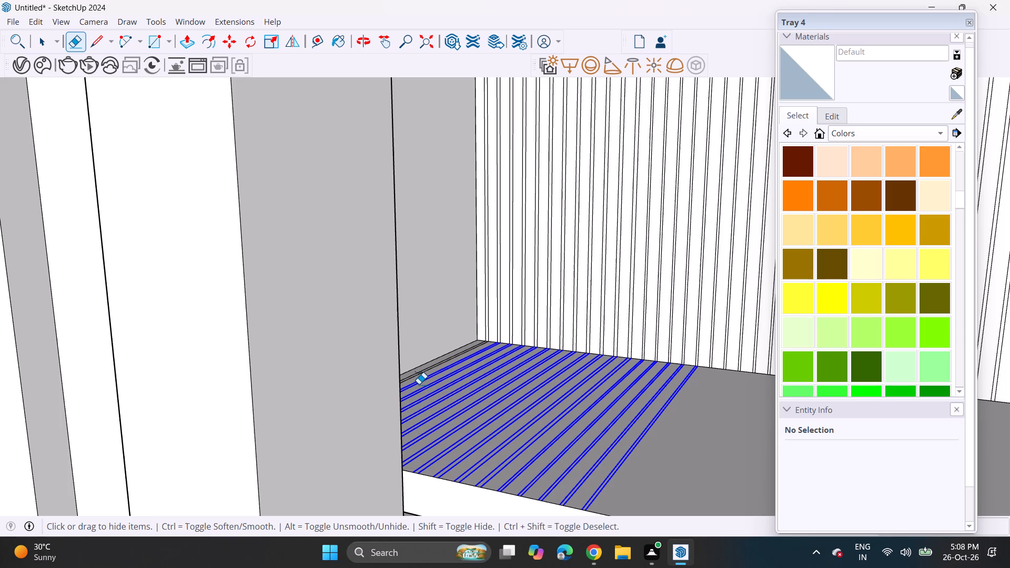
{"action": "left_click_drag", "start_coordinate": [419, 384], "coordinate": [413, 375]}
Push/Pull the underside of the projecting lower band downward to roughly double its front height.
{"action": "scroll", "coordinate": [425, 428], "scroll_direction": "down", "scroll_amount": 6}
{"action": "middle_click_drag", "start_coordinate": [517, 488], "coordinate": [393, 399], "text": "shift"}
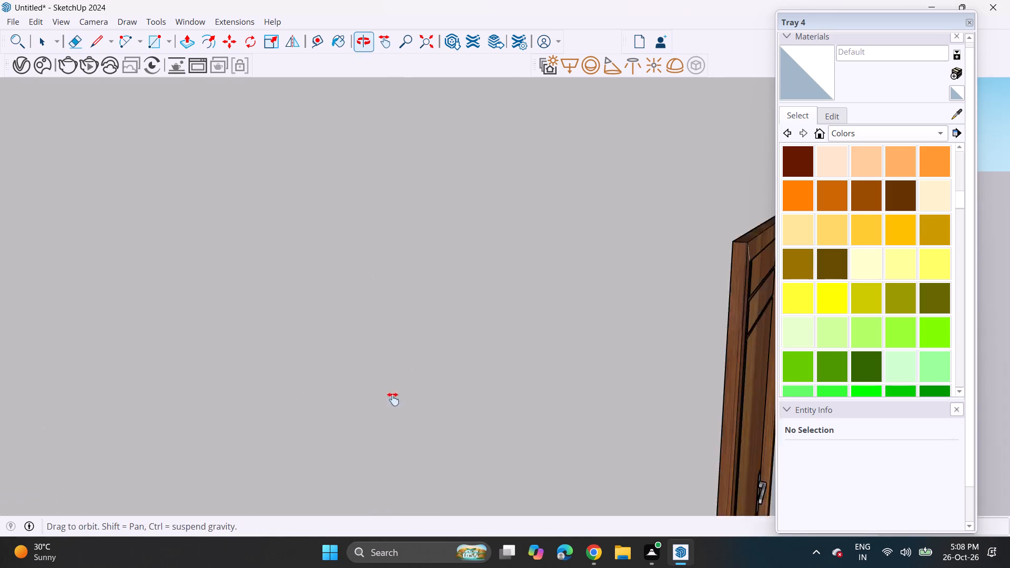
{"action": "middle_click_drag", "start_coordinate": [393, 399], "coordinate": [390, 399], "text": "shift"}
{"action": "middle_click_drag", "start_coordinate": [361, 403], "coordinate": [481, 392]}
{"action": "middle_click_drag", "start_coordinate": [439, 392], "coordinate": [766, 381]}
{"action": "middle_click_drag", "start_coordinate": [520, 414], "coordinate": [617, 362]}
{"action": "middle_click_drag", "start_coordinate": [622, 387], "coordinate": [636, 311]}
{"action": "middle_click_drag", "start_coordinate": [612, 363], "coordinate": [608, 330]}
{"action": "scroll", "coordinate": [608, 330], "scroll_direction": "up", "scroll_amount": 1}
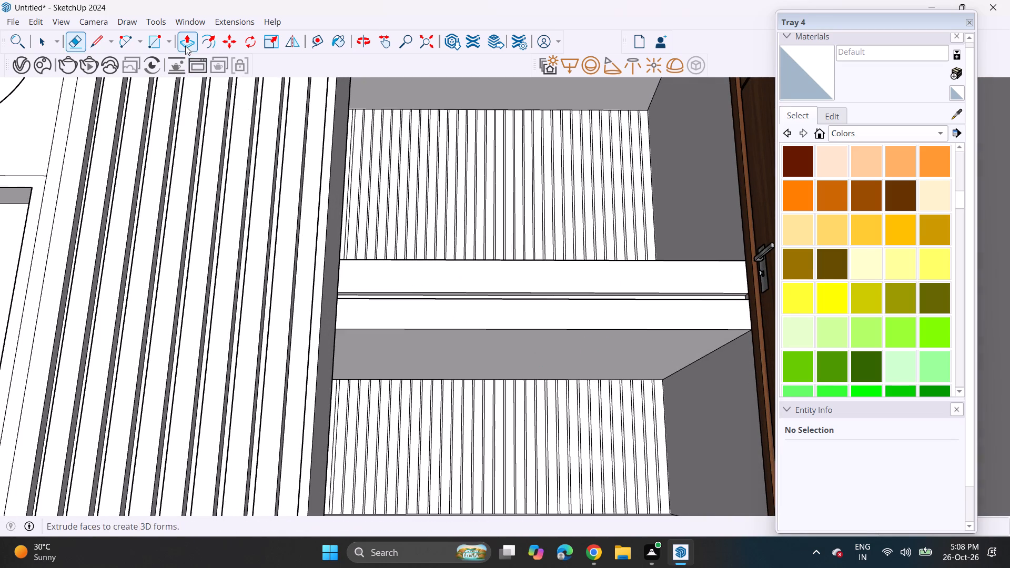
{"action": "left_click", "coordinate": [185, 46]}
{"action": "left_click", "coordinate": [553, 346]}
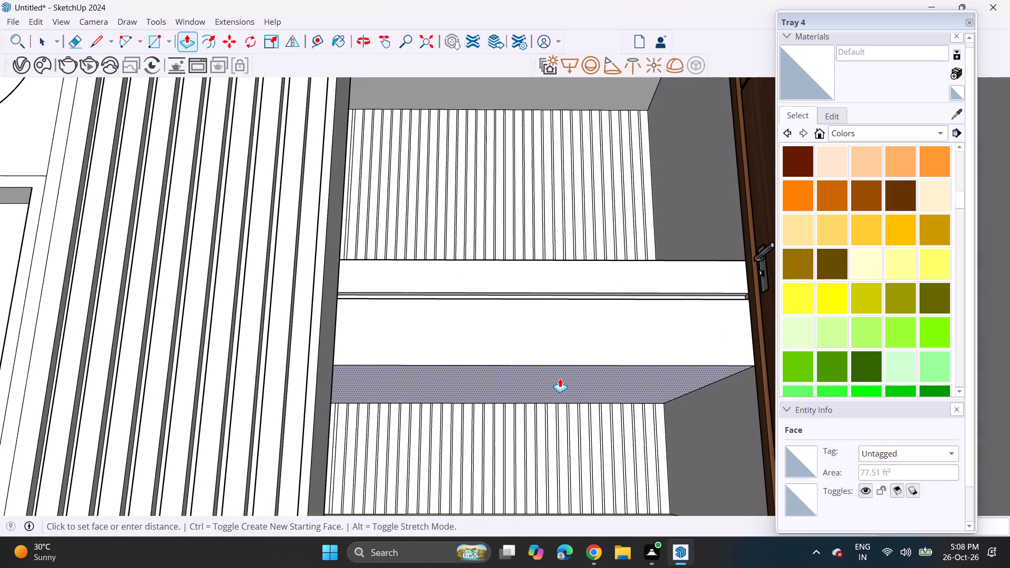
{"action": "left_click", "coordinate": [560, 378]}
Review the deepened counter in the recess together with the whole dining room.
{"action": "middle_click_drag", "start_coordinate": [565, 293], "coordinate": [566, 379]}
{"action": "scroll", "coordinate": [568, 374], "scroll_direction": "down", "scroll_amount": 9}
{"action": "middle_click_drag", "start_coordinate": [573, 449], "coordinate": [578, 447], "text": "shift"}
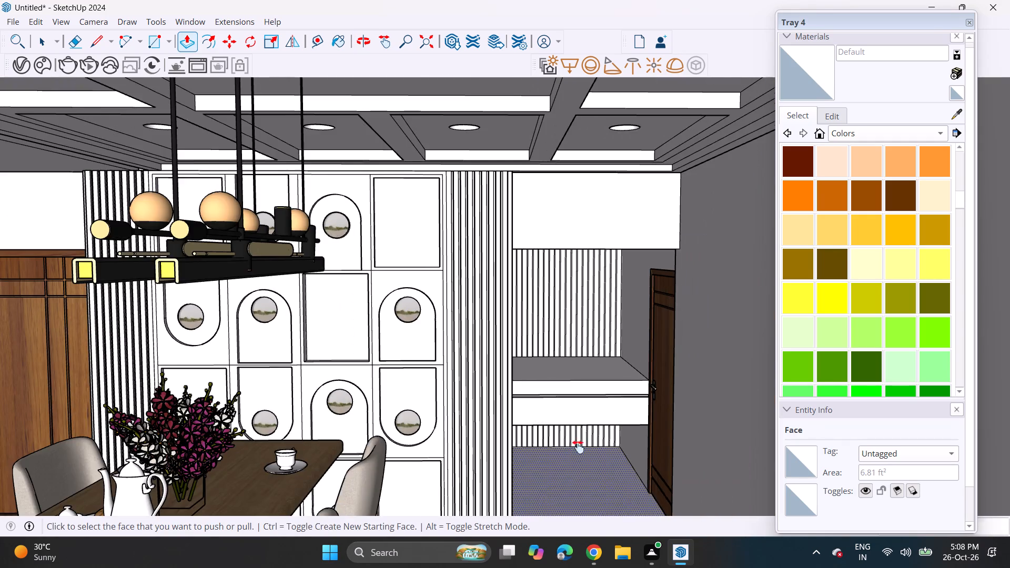
{"action": "middle_click_drag", "start_coordinate": [578, 447], "coordinate": [636, 409], "text": "shift"}
{"action": "scroll", "coordinate": [637, 403], "scroll_direction": "down", "scroll_amount": 3}
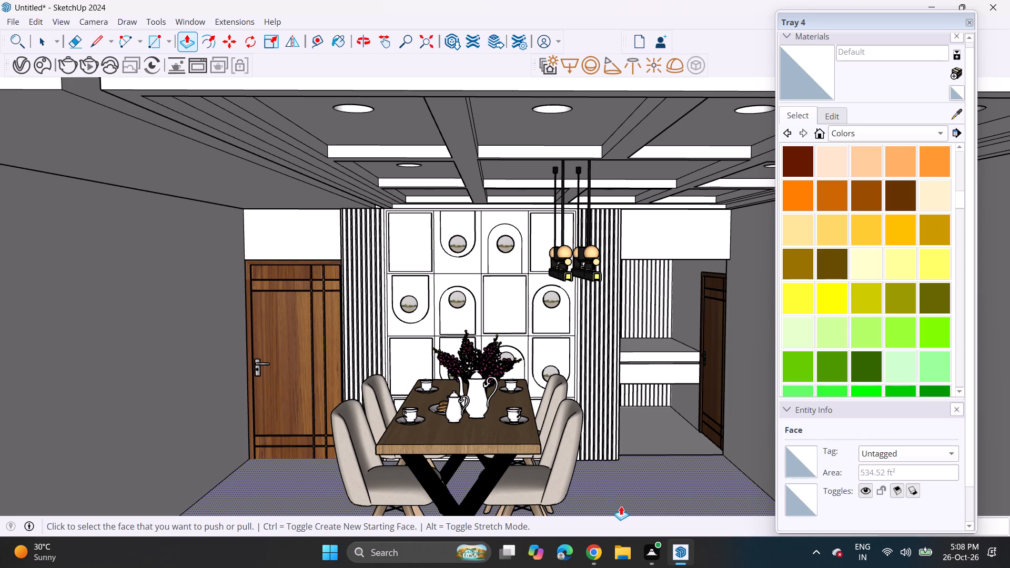
{"action": "middle_click_drag", "start_coordinate": [689, 460], "coordinate": [698, 433]}
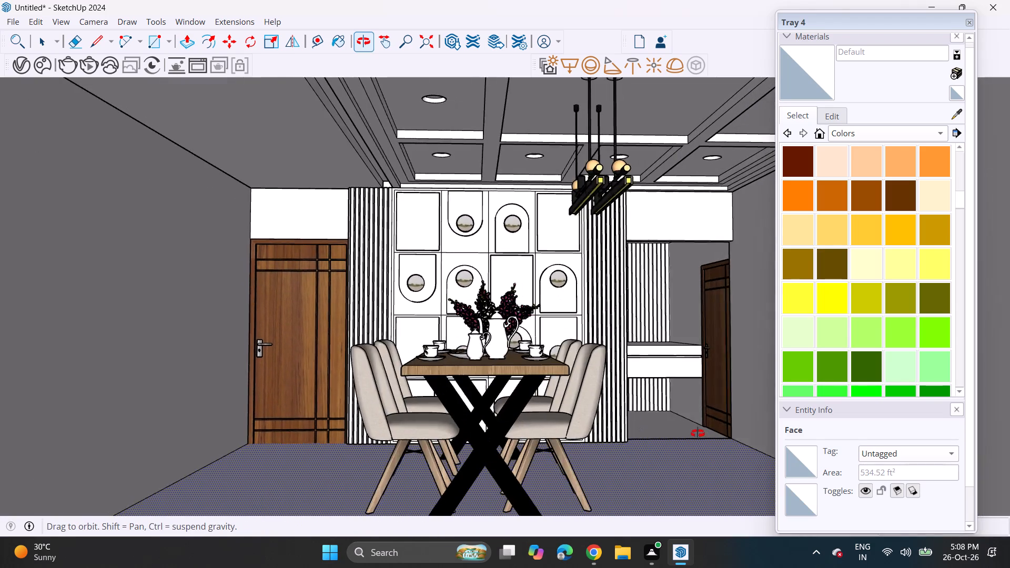
{"action": "middle_click_drag", "start_coordinate": [698, 433], "coordinate": [691, 442]}
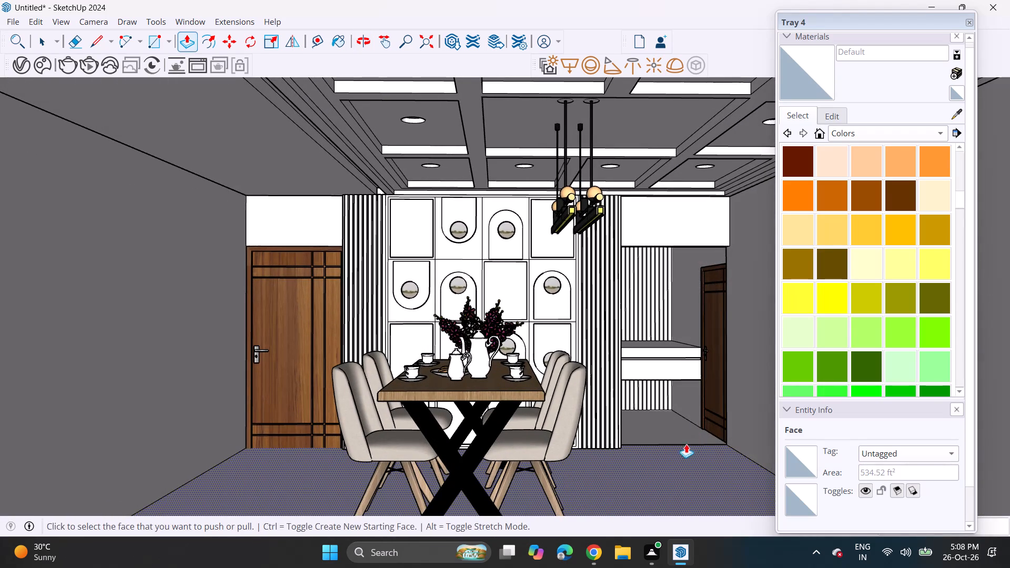
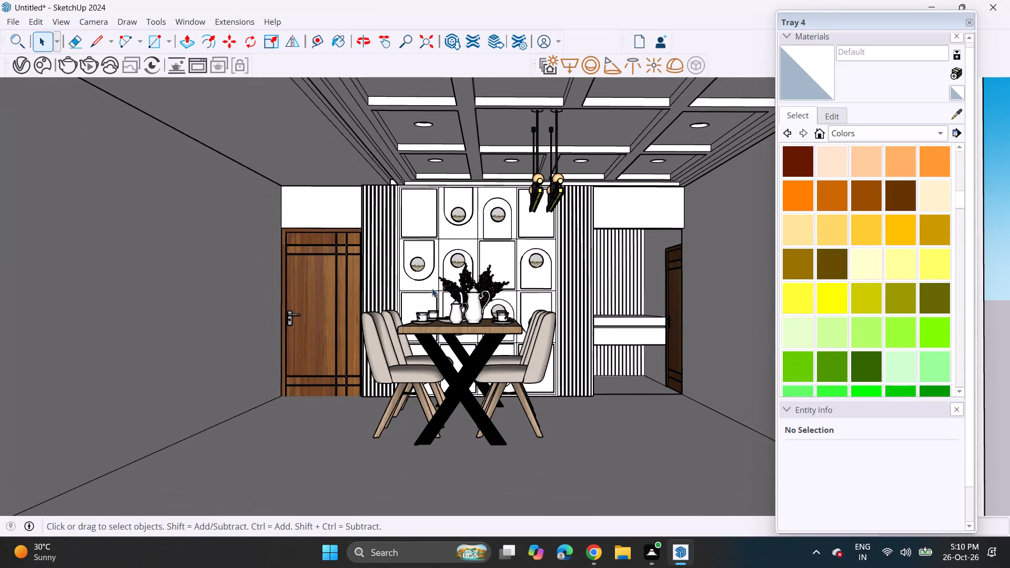
Switch to the 3D Warehouse page in Chrome and search the models for "sink".
{"action": "left_click", "coordinate": [588, 552]}
{"action": "scroll", "coordinate": [543, 285], "scroll_direction": "up", "scroll_amount": 20}
{"action": "scroll", "coordinate": [543, 285], "scroll_direction": "up", "scroll_amount": 1}
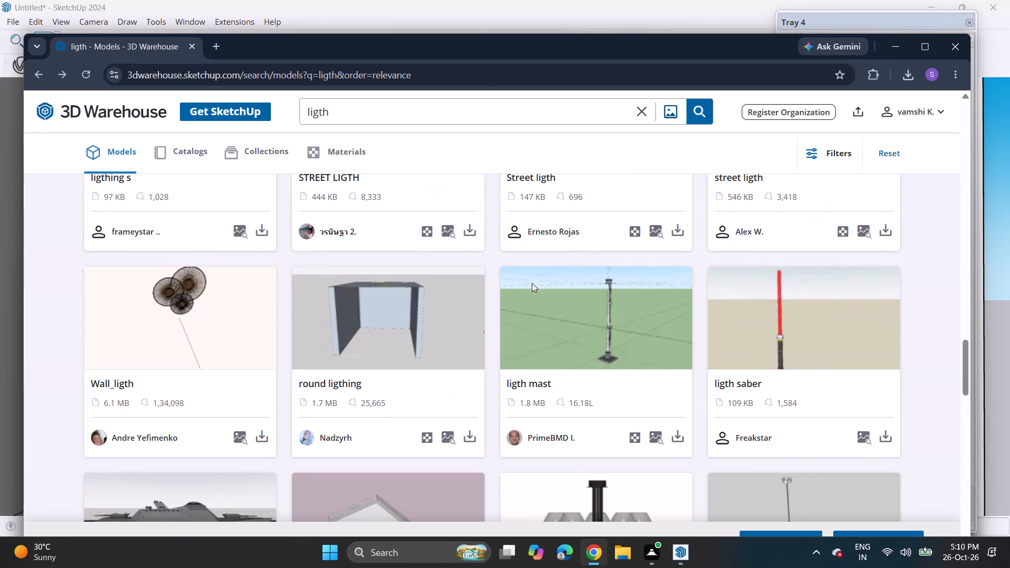
{"action": "left_click", "coordinate": [641, 114]}
{"action": "type", "text": "sink"}
{"action": "key", "text": "Return"}
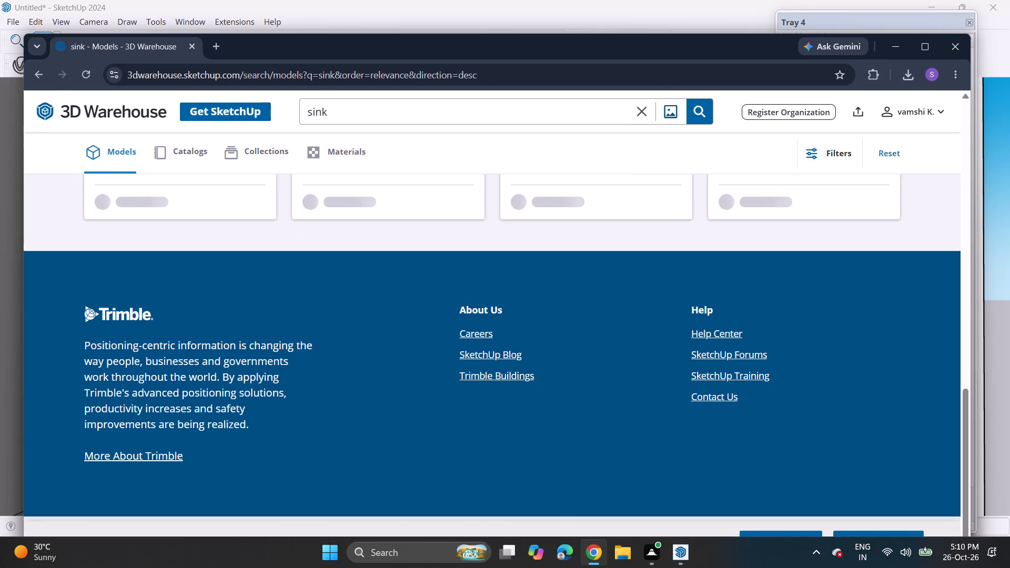
Find the rectangular basin "XP lavabo 555x380mm" among the sink models and download it as a SketchUp file.
{"action": "scroll", "coordinate": [608, 276], "scroll_direction": "up", "scroll_amount": 20}
{"action": "scroll", "coordinate": [608, 276], "scroll_direction": "up", "scroll_amount": 2}
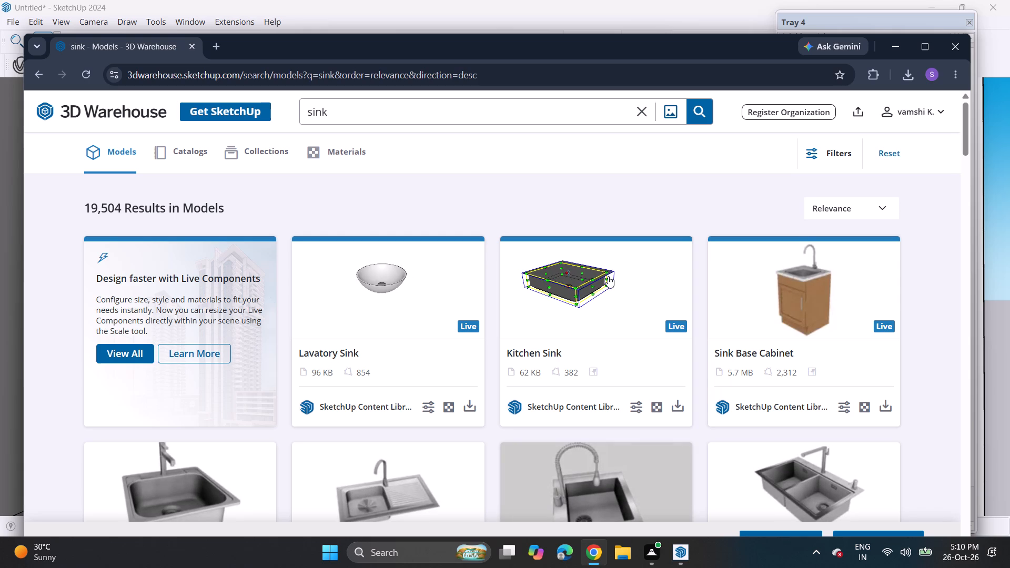
{"action": "scroll", "coordinate": [607, 351], "scroll_direction": "down", "scroll_amount": 4}
{"action": "scroll", "coordinate": [602, 356], "scroll_direction": "up", "scroll_amount": 1}
{"action": "scroll", "coordinate": [594, 357], "scroll_direction": "down", "scroll_amount": 2}
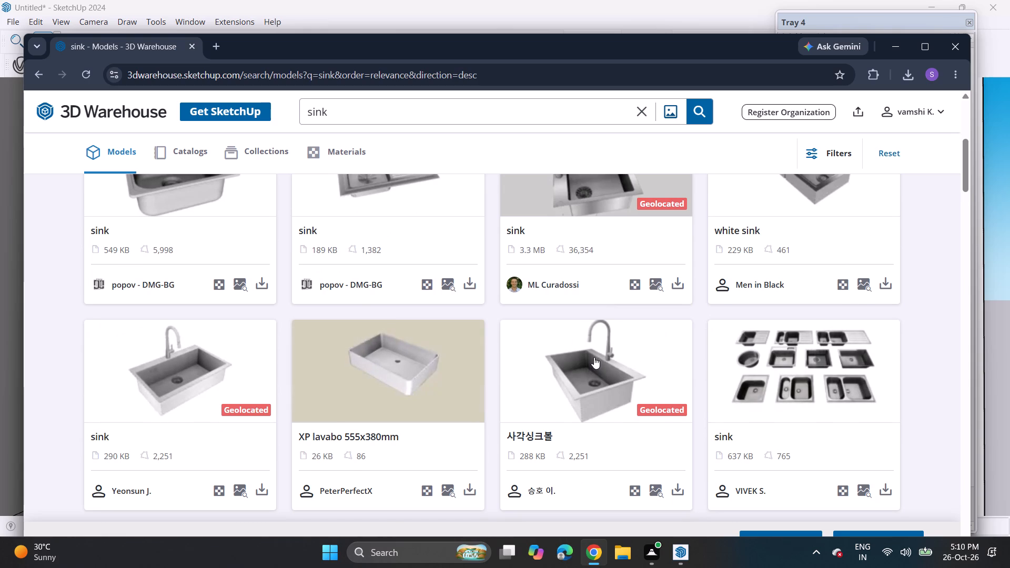
{"action": "scroll", "coordinate": [594, 357], "scroll_direction": "down", "scroll_amount": 1}
{"action": "left_click", "coordinate": [468, 427]}
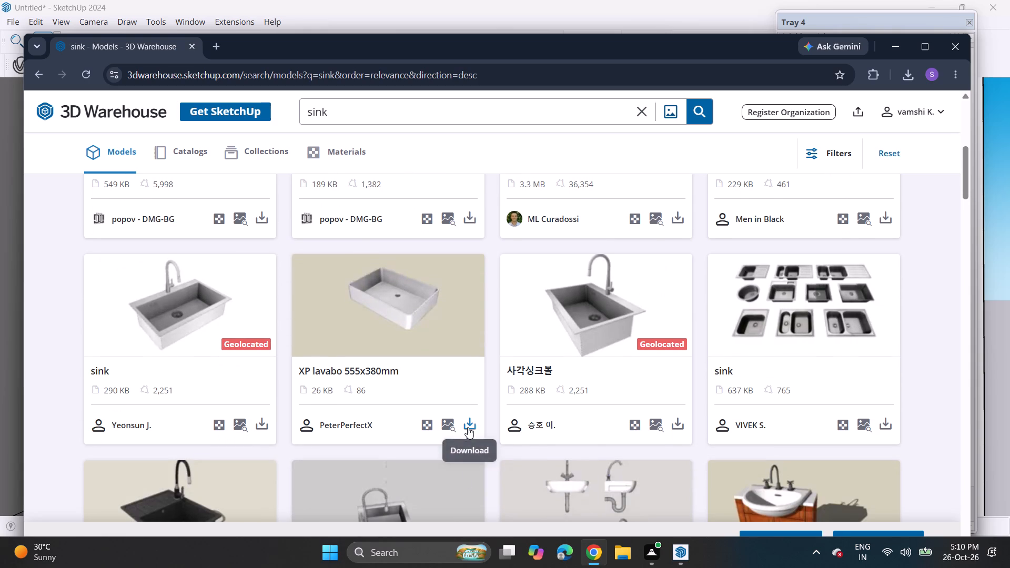
{"action": "left_click", "coordinate": [471, 458]}
Download the white rectangular sink with the black faucet (378 KB) as a SketchUp file and return to the SketchUp dining room model.
{"action": "scroll", "coordinate": [559, 421], "scroll_direction": "down", "scroll_amount": 3}
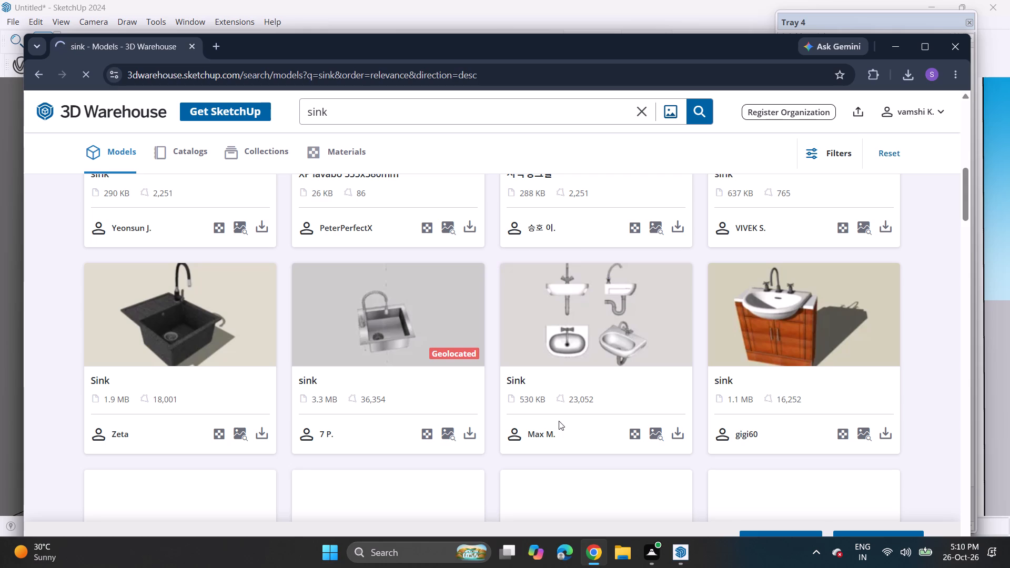
{"action": "scroll", "coordinate": [559, 421], "scroll_direction": "down", "scroll_amount": 2}
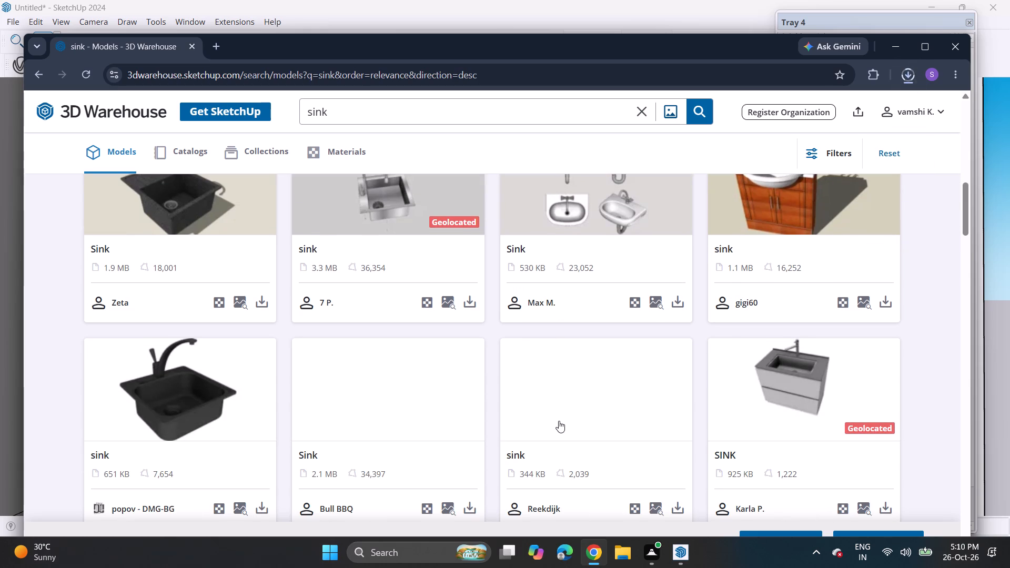
{"action": "scroll", "coordinate": [559, 421], "scroll_direction": "down", "scroll_amount": 3}
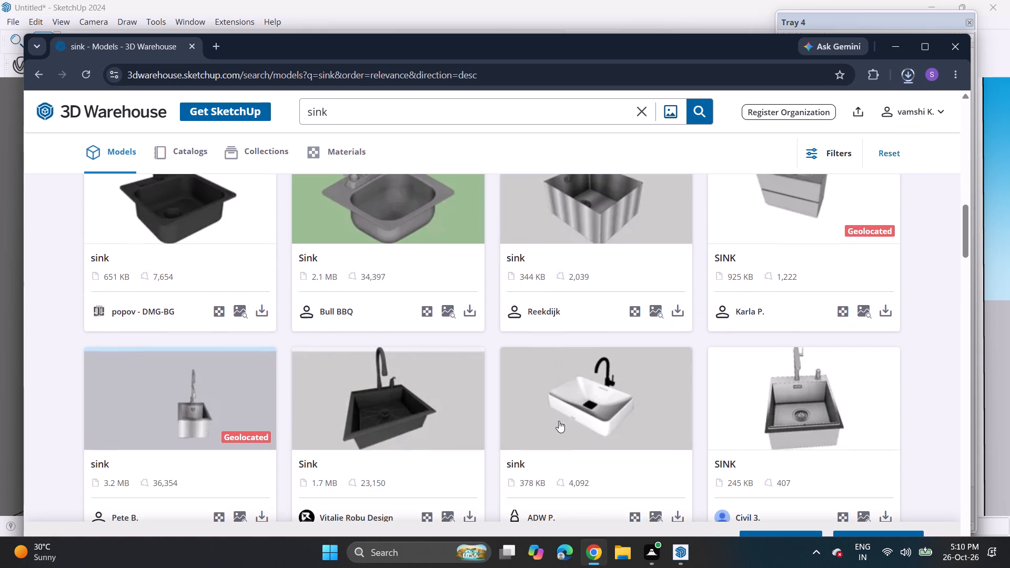
{"action": "scroll", "coordinate": [569, 428], "scroll_direction": "down", "scroll_amount": 2}
{"action": "left_click", "coordinate": [680, 382]}
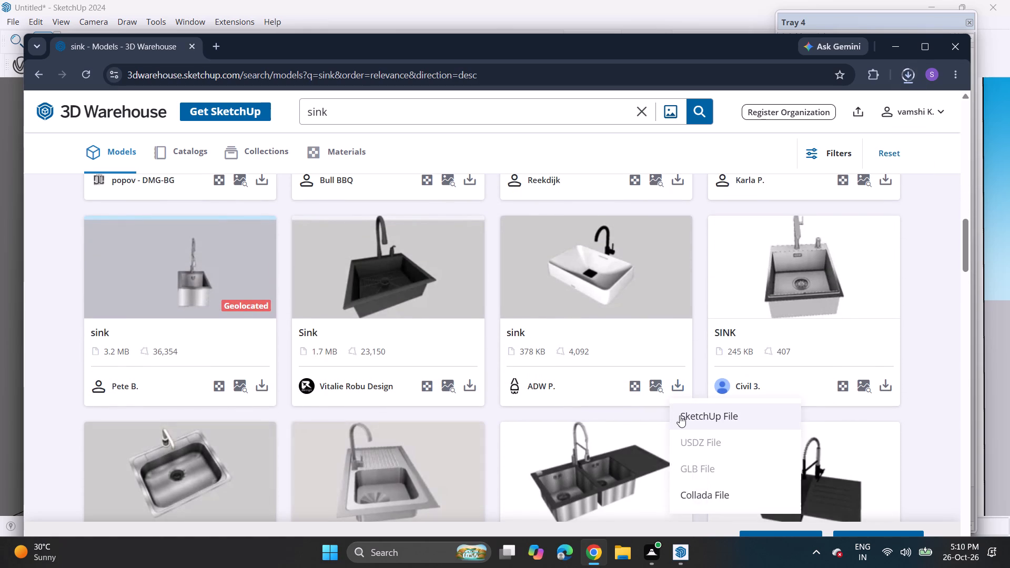
{"action": "left_click", "coordinate": [680, 415]}
{"action": "scroll", "coordinate": [662, 423], "scroll_direction": "down", "scroll_amount": 1}
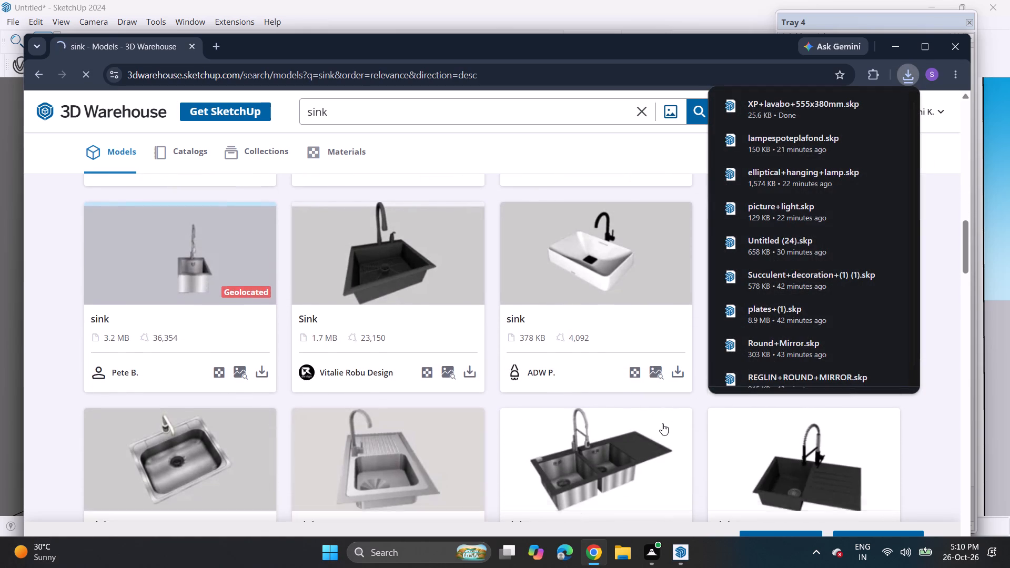
{"action": "scroll", "coordinate": [662, 423], "scroll_direction": "down", "scroll_amount": 2}
{"action": "left_click", "coordinate": [683, 555]}
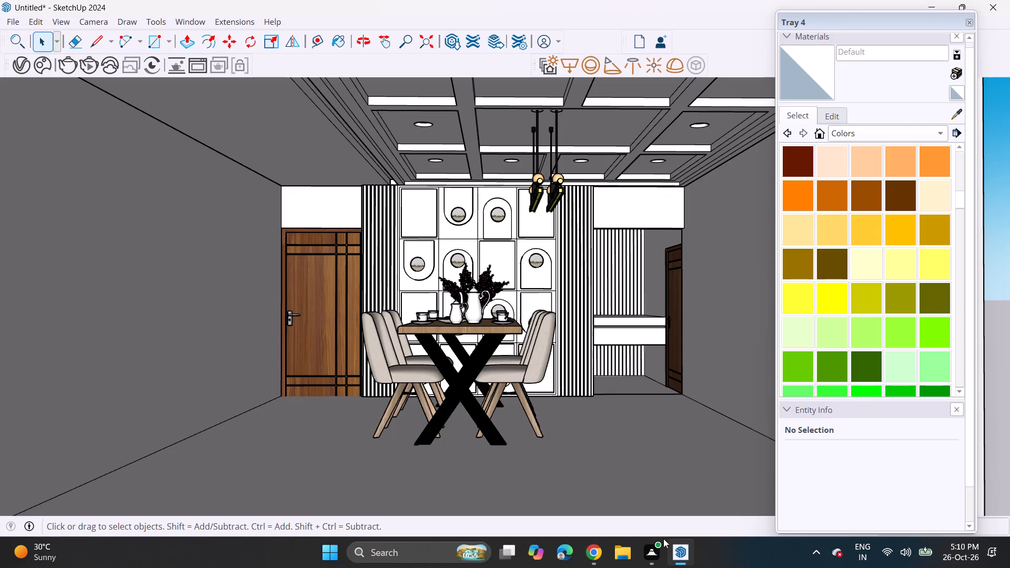
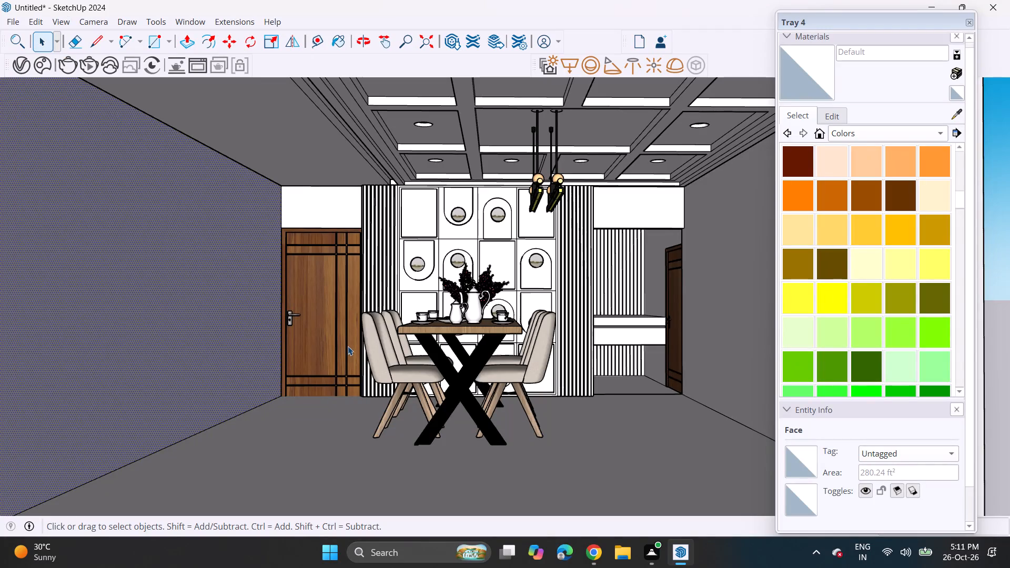
Import the downloaded sink model "Lavabo+PJS03+WE#GW+600x400x120" from the Downloads folder.
{"action": "left_click", "coordinate": [7, 24]}
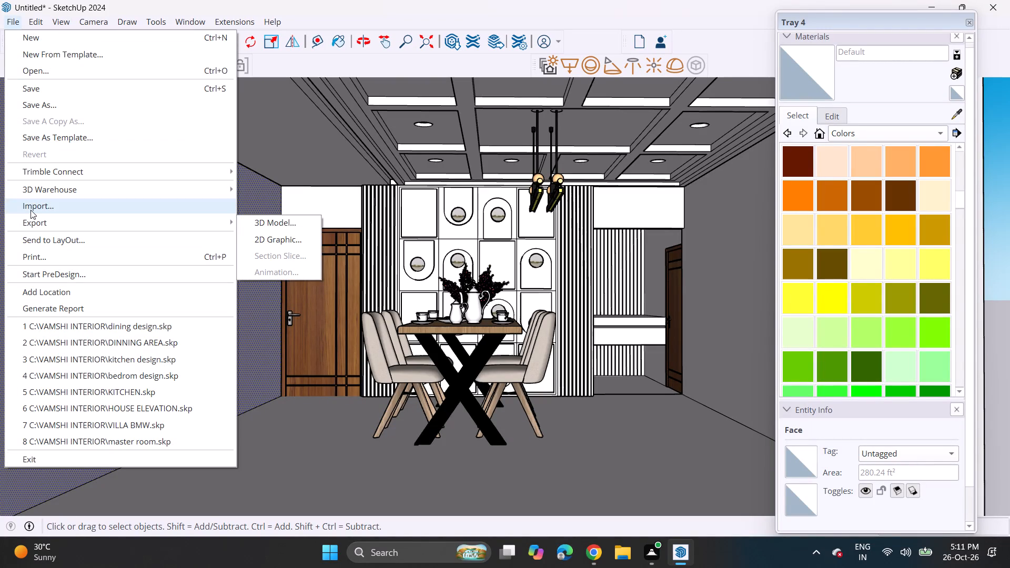
{"action": "left_click", "coordinate": [31, 210]}
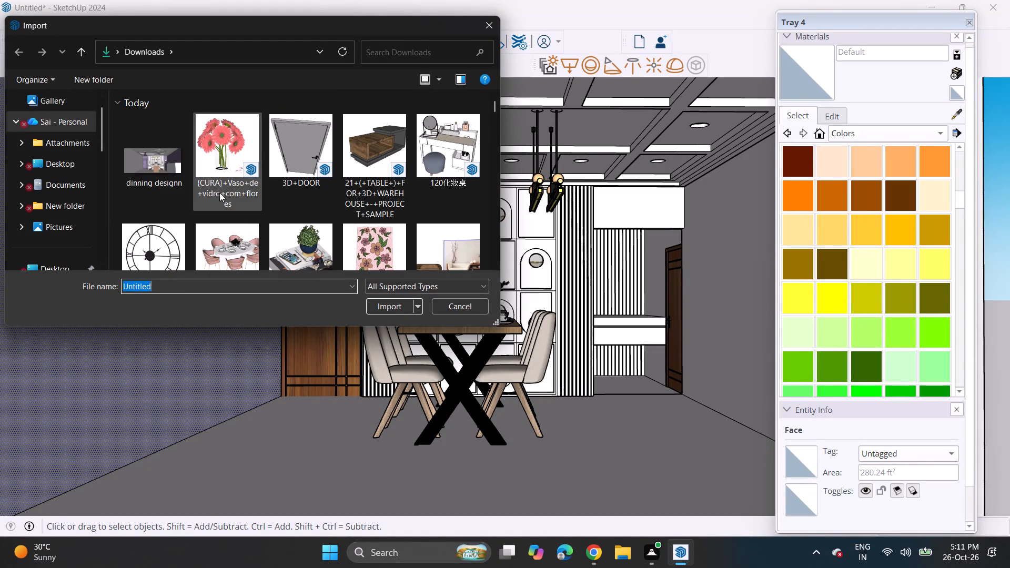
{"action": "scroll", "coordinate": [214, 192], "scroll_direction": "up", "scroll_amount": 5}
{"action": "scroll", "coordinate": [213, 193], "scroll_direction": "down", "scroll_amount": 1}
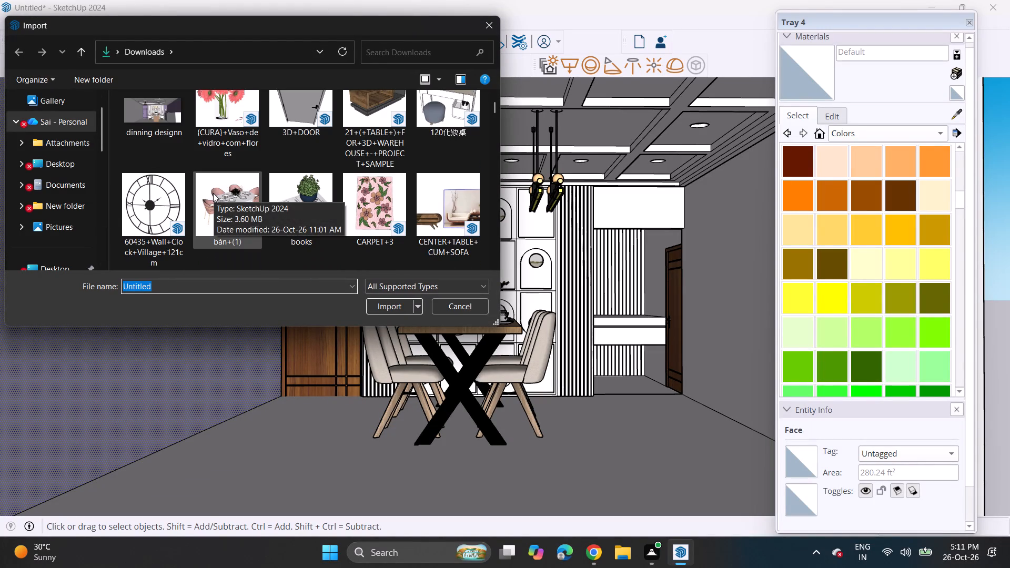
{"action": "scroll", "coordinate": [213, 193], "scroll_direction": "down", "scroll_amount": 3}
{"action": "scroll", "coordinate": [213, 193], "scroll_direction": "up", "scroll_amount": 1}
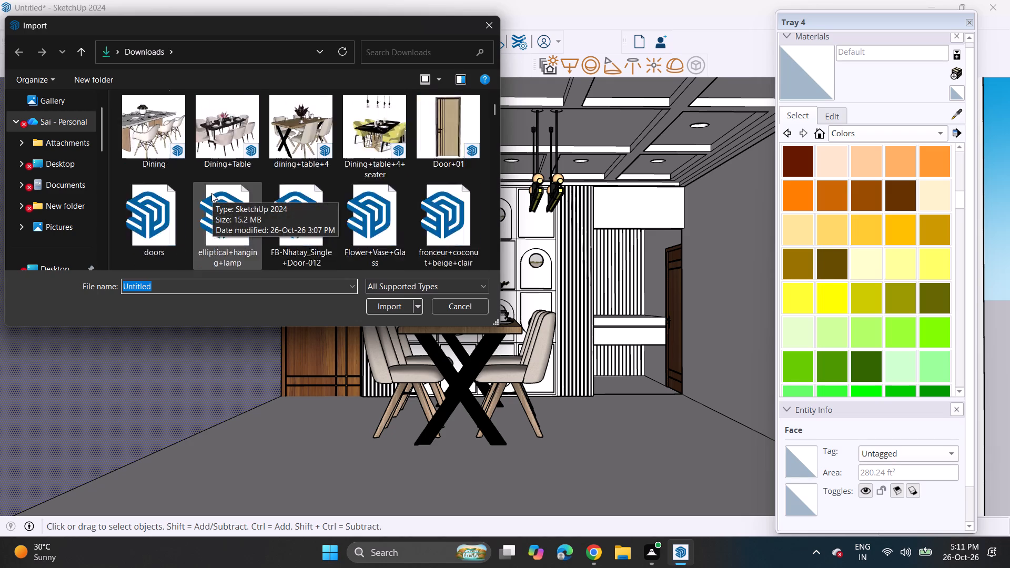
{"action": "scroll", "coordinate": [211, 193], "scroll_direction": "down", "scroll_amount": 6}
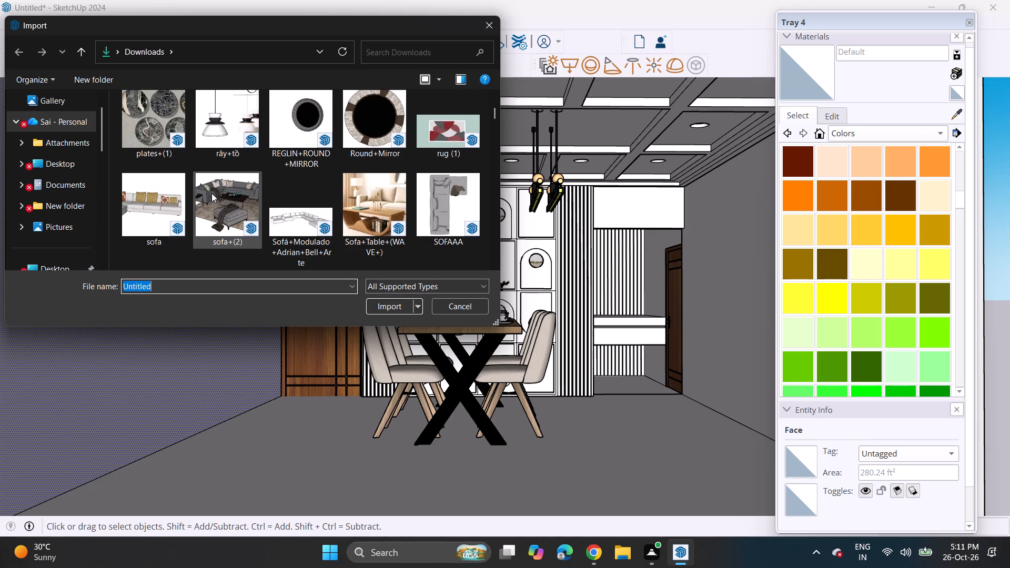
{"action": "scroll", "coordinate": [211, 193], "scroll_direction": "down", "scroll_amount": 2}
{"action": "scroll", "coordinate": [297, 216], "scroll_direction": "down", "scroll_amount": 2}
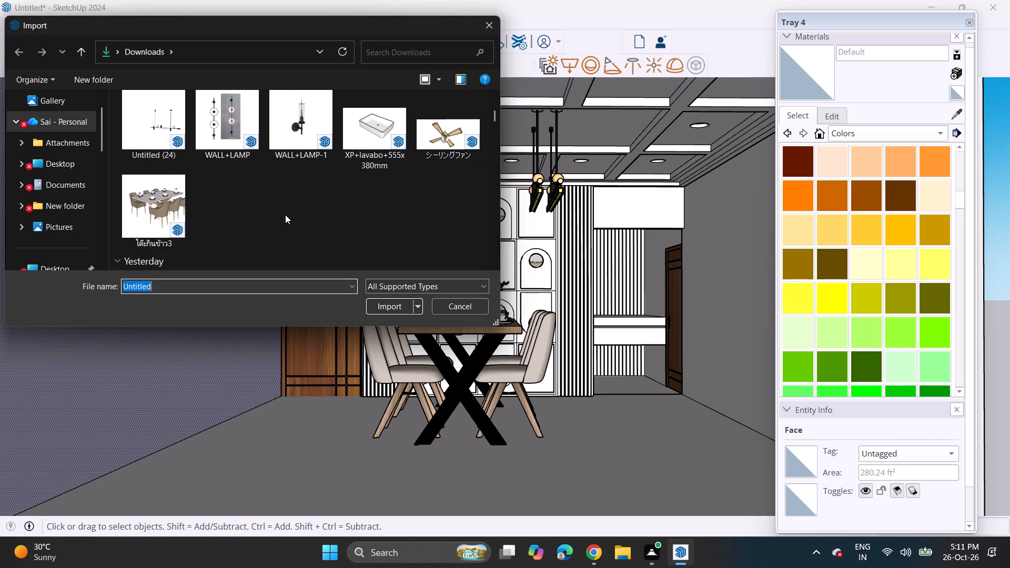
{"action": "scroll", "coordinate": [278, 215], "scroll_direction": "up", "scroll_amount": 2}
{"action": "scroll", "coordinate": [278, 215], "scroll_direction": "down", "scroll_amount": 2}
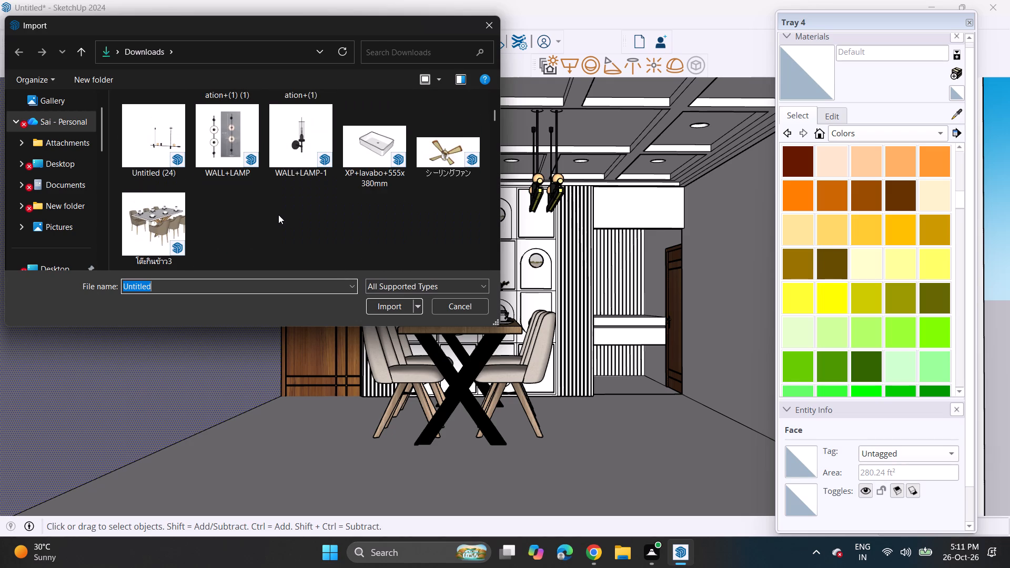
{"action": "scroll", "coordinate": [278, 215], "scroll_direction": "down", "scroll_amount": 2}
{"action": "scroll", "coordinate": [277, 215], "scroll_direction": "up", "scroll_amount": 1}
{"action": "scroll", "coordinate": [277, 215], "scroll_direction": "down", "scroll_amount": 1}
{"action": "scroll", "coordinate": [277, 215], "scroll_direction": "up", "scroll_amount": 3}
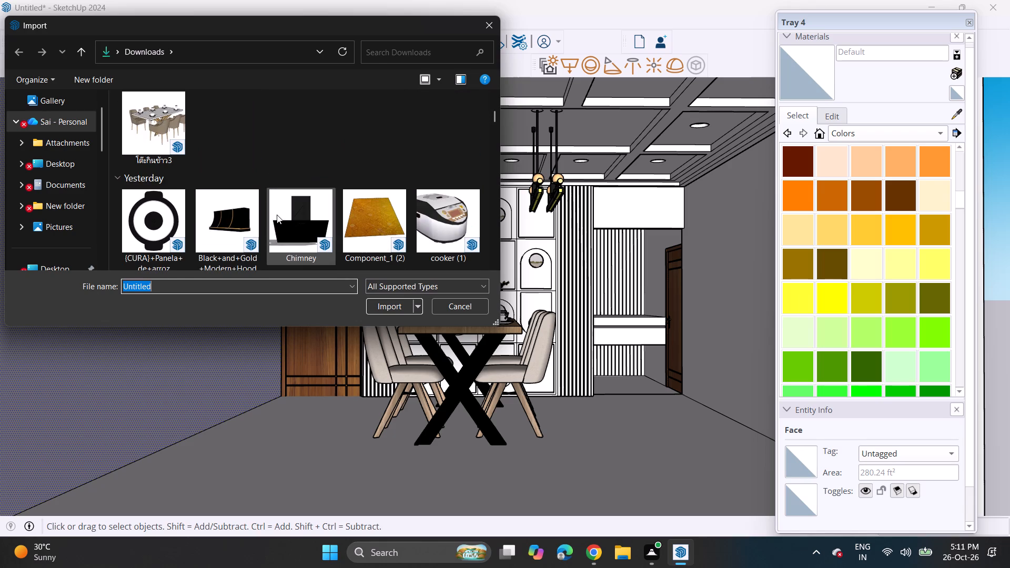
{"action": "scroll", "coordinate": [275, 215], "scroll_direction": "up", "scroll_amount": 6}
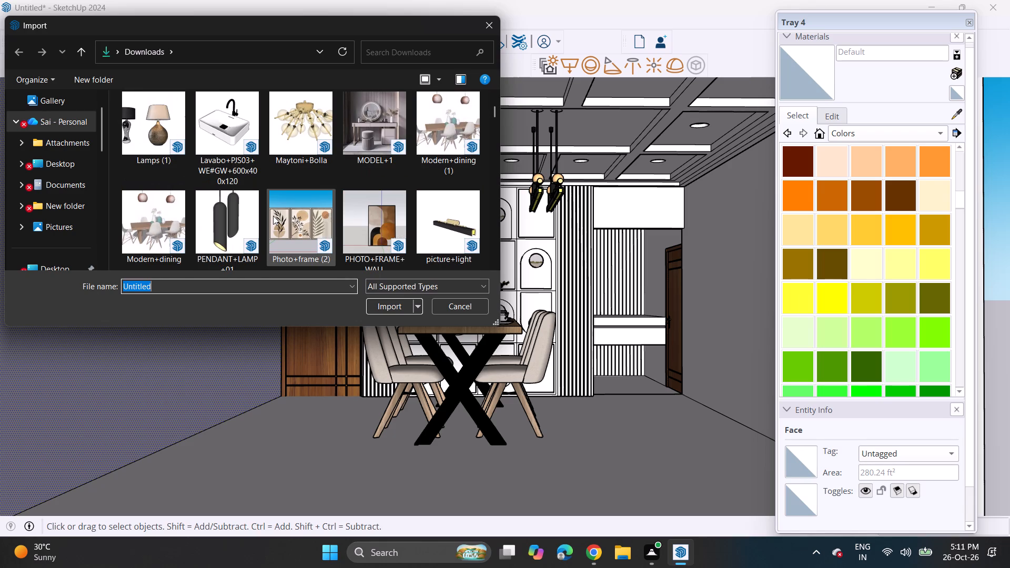
{"action": "left_click", "coordinate": [207, 153]}
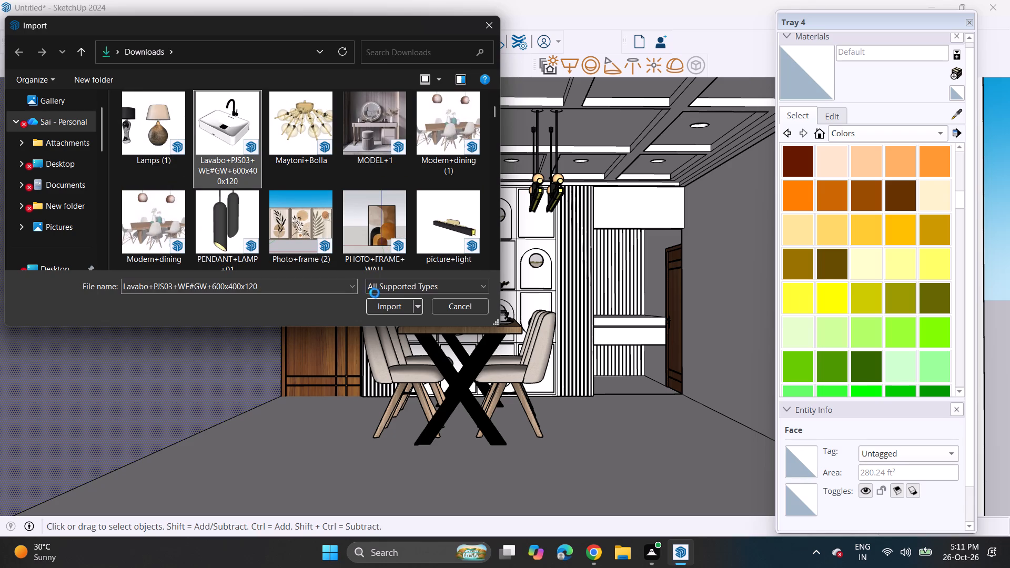
{"action": "left_click", "coordinate": [380, 308]}
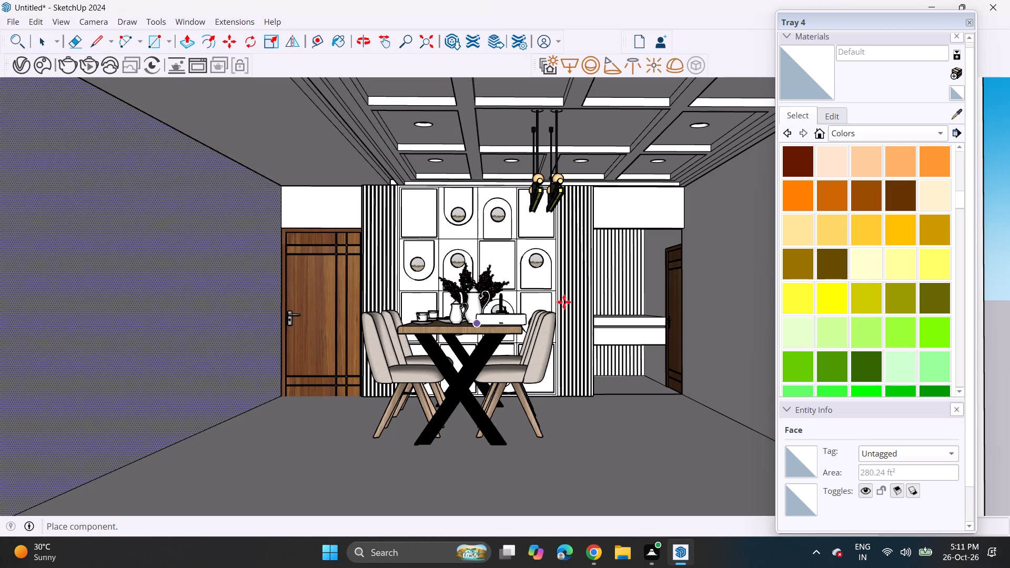
Place the imported sink on top of the counter in the recess.
{"action": "middle_click_drag", "start_coordinate": [606, 327], "coordinate": [598, 338]}
{"action": "scroll", "coordinate": [598, 323], "scroll_direction": "up", "scroll_amount": 9}
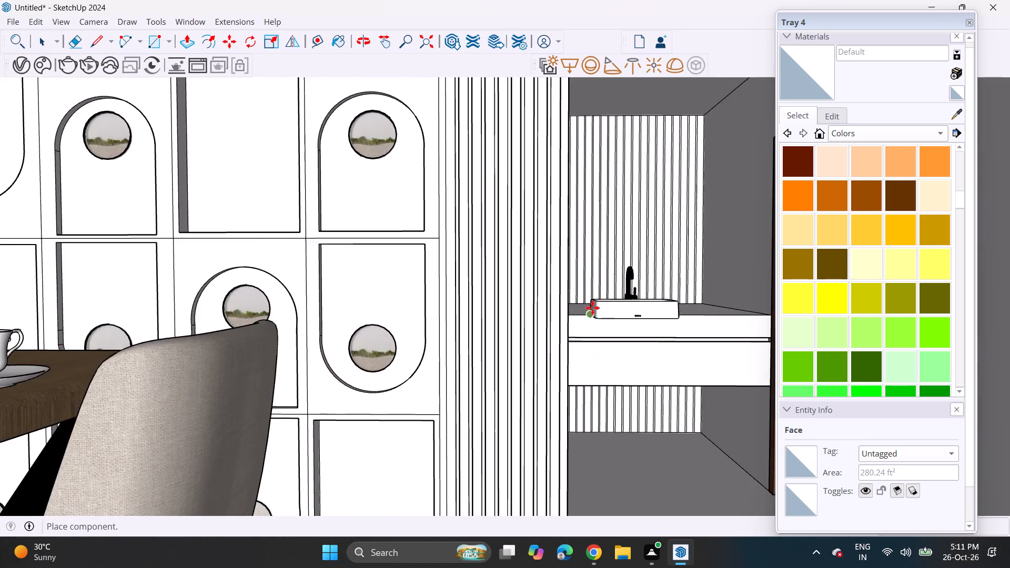
{"action": "scroll", "coordinate": [593, 307], "scroll_direction": "up", "scroll_amount": 1}
{"action": "middle_click_drag", "start_coordinate": [593, 307], "coordinate": [550, 362]}
{"action": "left_click", "coordinate": [518, 313]}
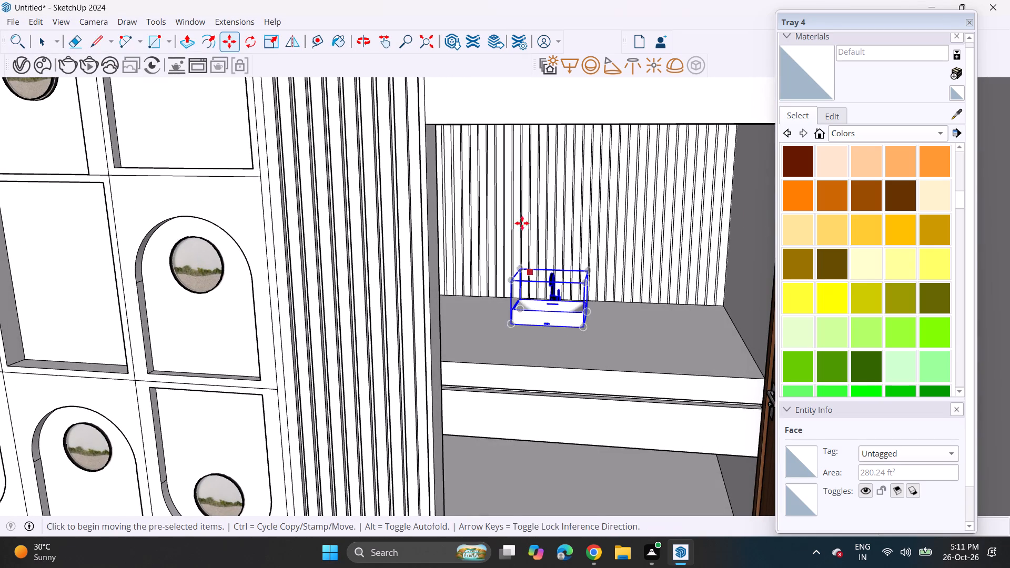
Scale the sink up uniformly from its opposite corners so it spans most of the recess counter's length.
{"action": "left_click", "coordinate": [265, 42]}
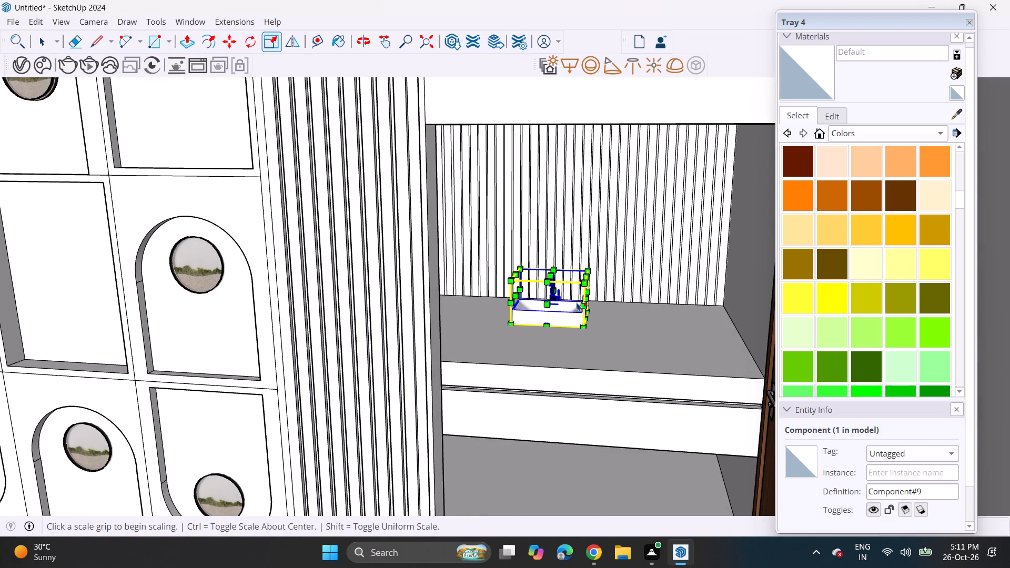
{"action": "left_click", "coordinate": [582, 277]}
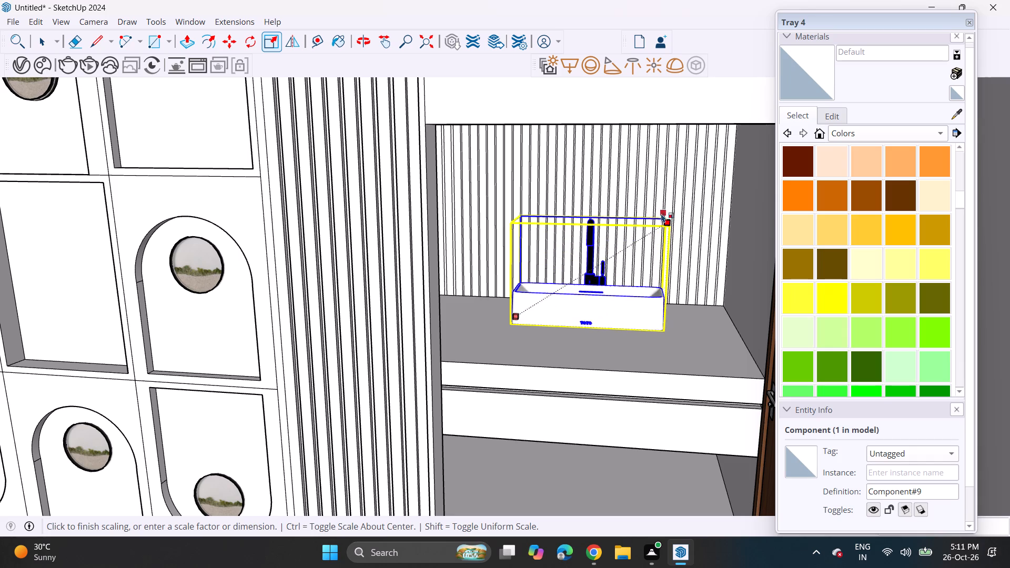
{"action": "left_click", "coordinate": [680, 216]}
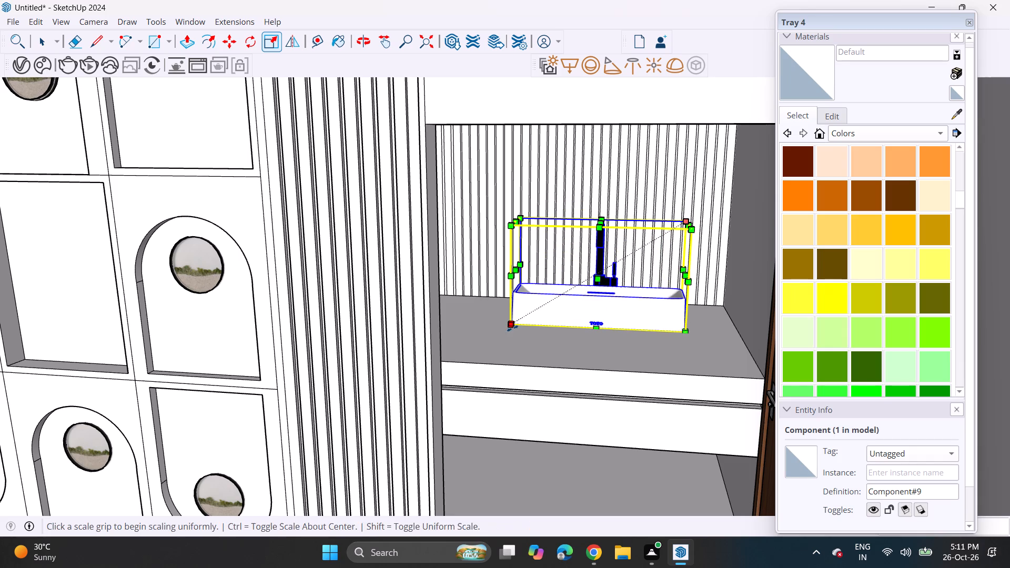
{"action": "left_click", "coordinate": [511, 323]}
{"action": "left_click", "coordinate": [405, 349]}
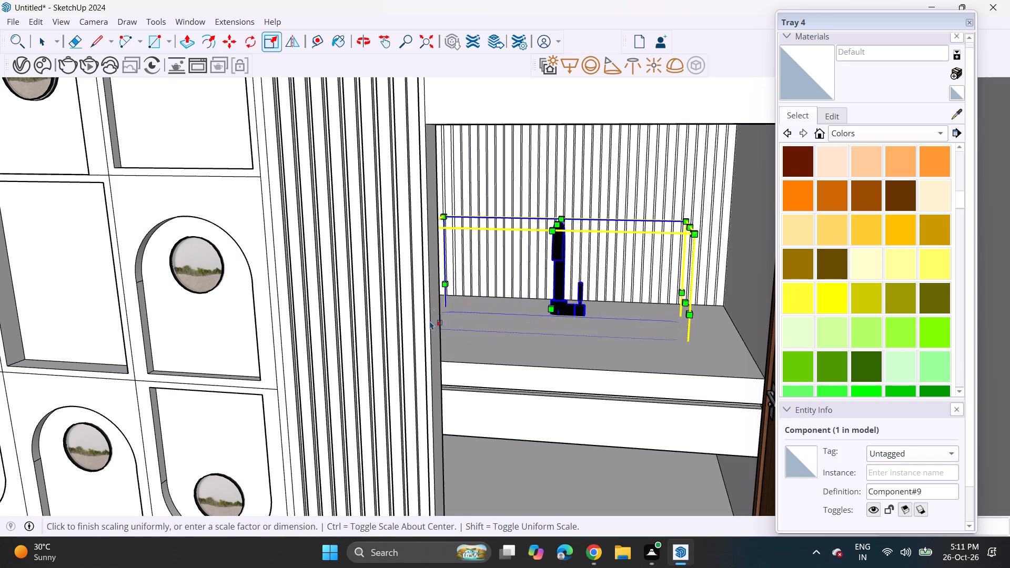
Move the enlarged sink by its bottom front corner onto the counter's front top edge.
{"action": "left_click", "coordinate": [230, 52]}
{"action": "left_click", "coordinate": [227, 37]}
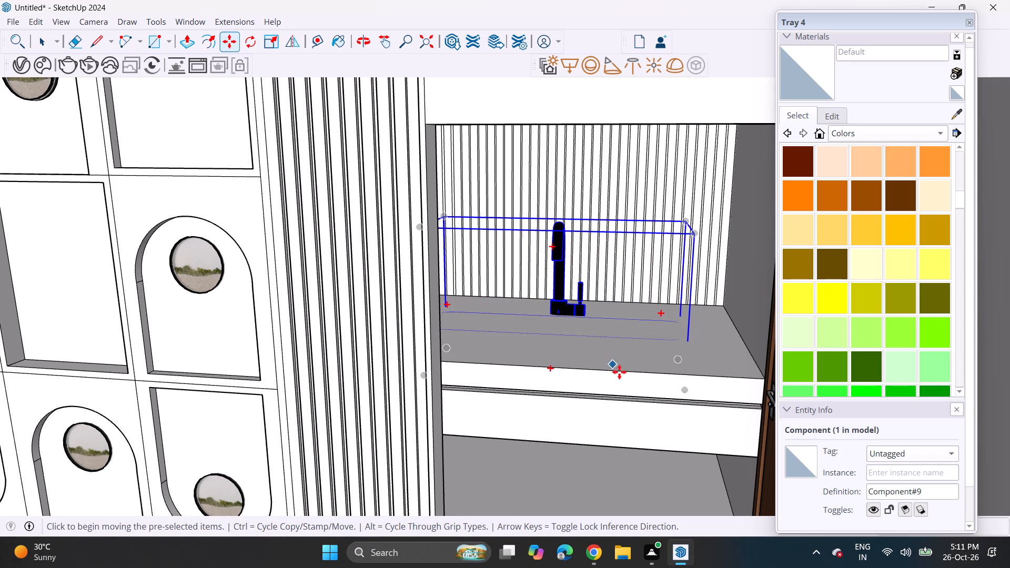
{"action": "left_click", "coordinate": [690, 395]}
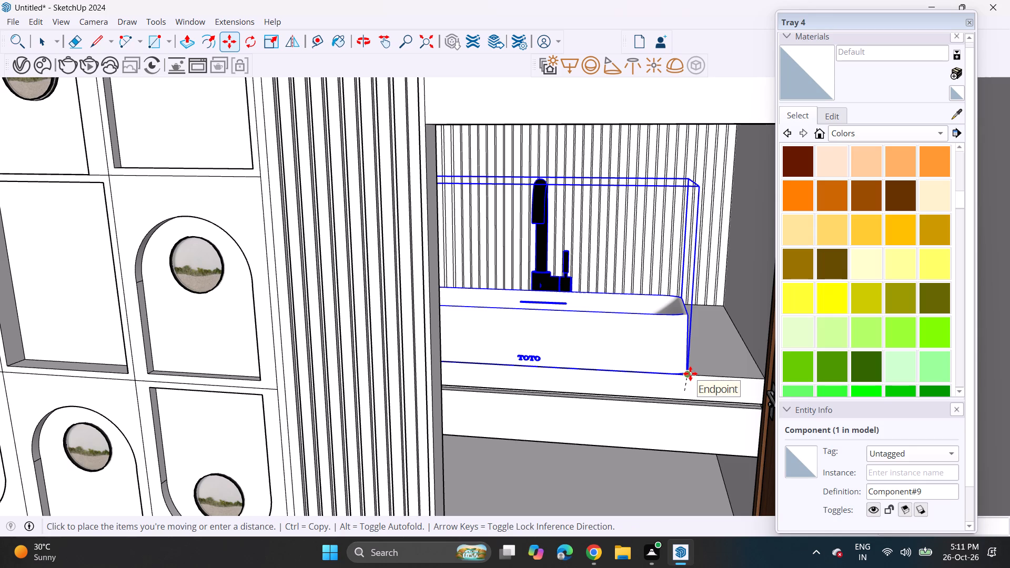
{"action": "left_click", "coordinate": [690, 373]}
Move the sink back on the counter, away from the front edge and towards the fluted wall.
{"action": "scroll", "coordinate": [584, 349], "scroll_direction": "down", "scroll_amount": 2}
{"action": "scroll", "coordinate": [584, 358], "scroll_direction": "up", "scroll_amount": 1}
{"action": "scroll", "coordinate": [584, 362], "scroll_direction": "down", "scroll_amount": 3}
{"action": "middle_click_drag", "start_coordinate": [597, 380], "coordinate": [631, 335]}
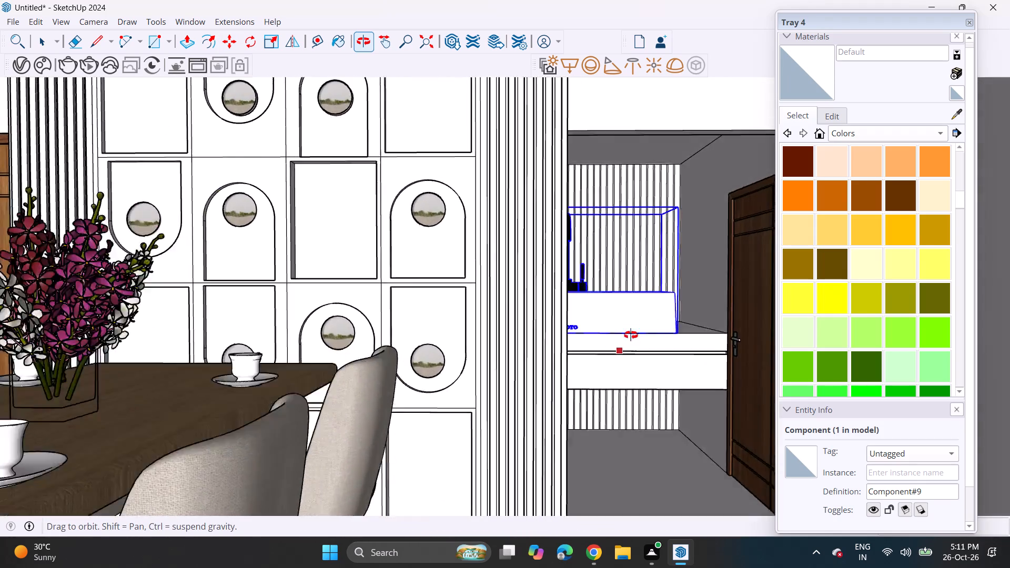
{"action": "middle_click_drag", "start_coordinate": [631, 335], "coordinate": [614, 380]}
{"action": "left_click", "coordinate": [612, 350]}
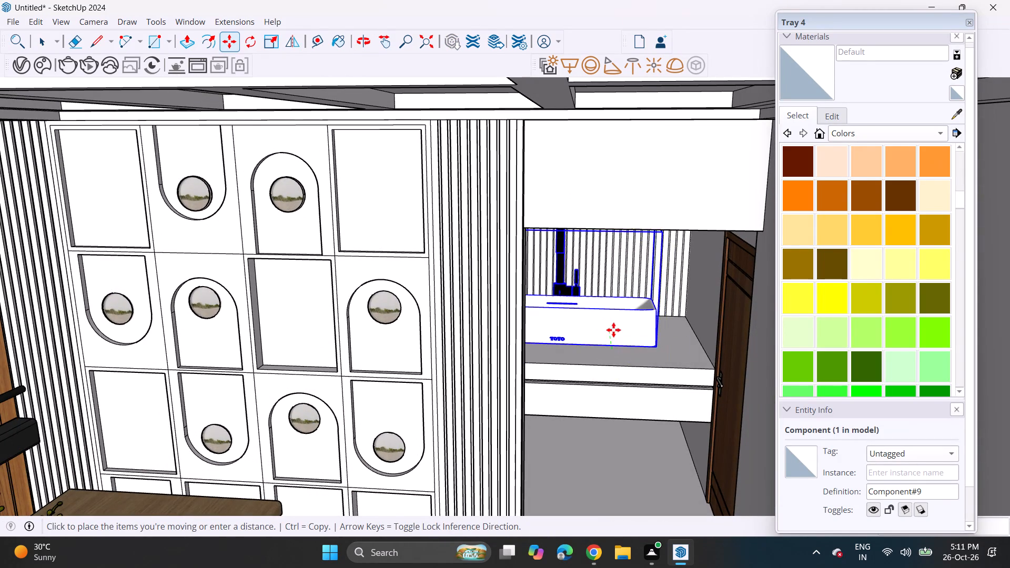
{"action": "left_click", "coordinate": [613, 327]}
{"action": "key", "text": "space"}
{"action": "left_click", "coordinate": [649, 359]}
Scale the sink down vertically from its top to about half its height, keeping its base on the counter.
{"action": "scroll", "coordinate": [624, 374], "scroll_direction": "up", "scroll_amount": 1}
{"action": "middle_click_drag", "start_coordinate": [625, 374], "coordinate": [638, 330]}
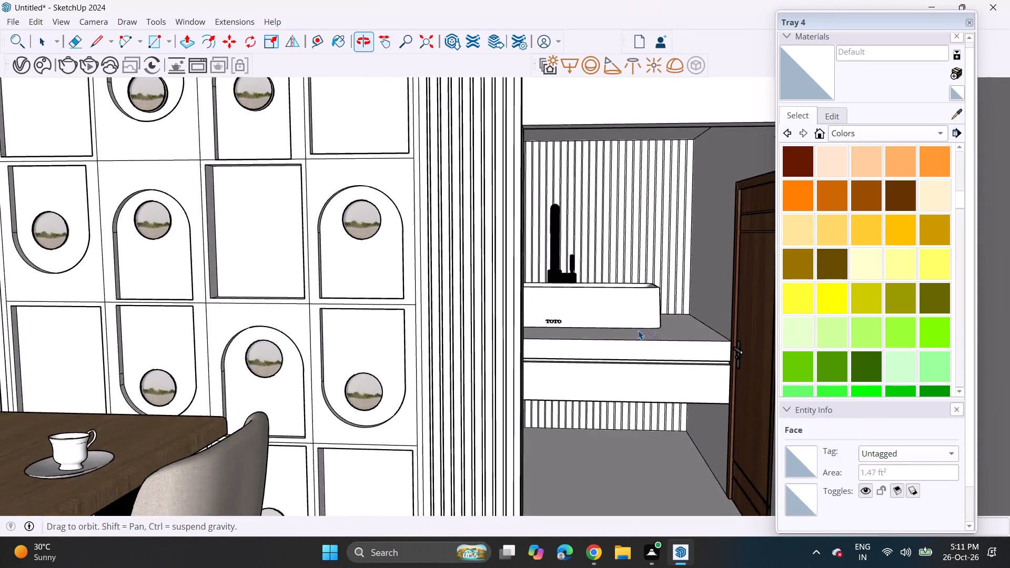
{"action": "middle_click_drag", "start_coordinate": [638, 330], "coordinate": [637, 332]}
{"action": "scroll", "coordinate": [638, 330], "scroll_direction": "up", "scroll_amount": 1}
{"action": "scroll", "coordinate": [638, 330], "scroll_direction": "down", "scroll_amount": 5}
{"action": "scroll", "coordinate": [617, 369], "scroll_direction": "up", "scroll_amount": 1}
{"action": "middle_click_drag", "start_coordinate": [630, 339], "coordinate": [648, 309]}
{"action": "scroll", "coordinate": [635, 318], "scroll_direction": "down", "scroll_amount": 2}
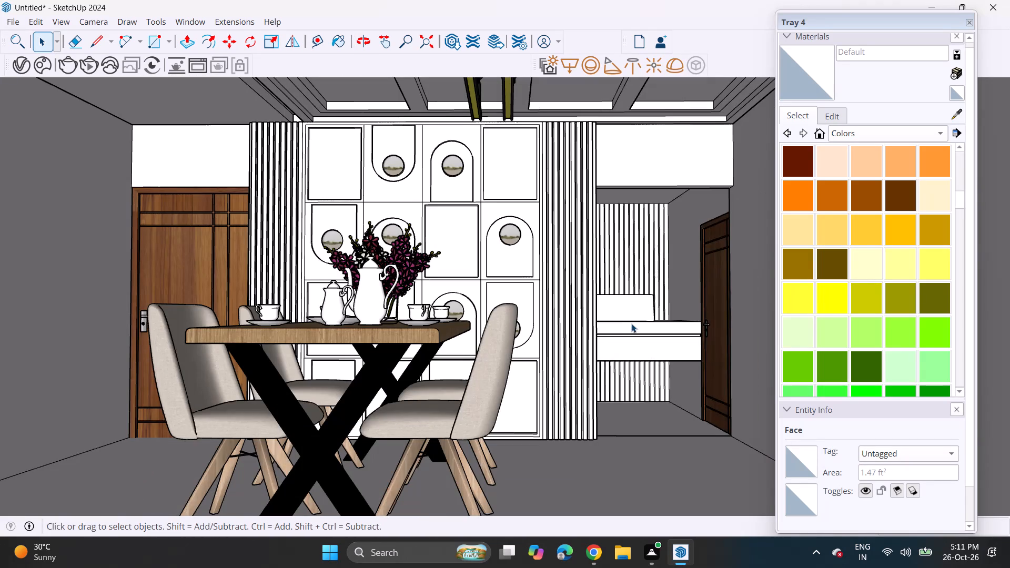
{"action": "middle_click_drag", "start_coordinate": [629, 323], "coordinate": [598, 334]}
{"action": "middle_click_drag", "start_coordinate": [611, 309], "coordinate": [591, 340]}
{"action": "scroll", "coordinate": [587, 327], "scroll_direction": "up", "scroll_amount": 1}
{"action": "scroll", "coordinate": [587, 327], "scroll_direction": "down", "scroll_amount": 2}
{"action": "scroll", "coordinate": [584, 324], "scroll_direction": "up", "scroll_amount": 1}
{"action": "left_click", "coordinate": [582, 319]}
{"action": "scroll", "coordinate": [602, 307], "scroll_direction": "up", "scroll_amount": 3}
{"action": "left_click", "coordinate": [272, 37]}
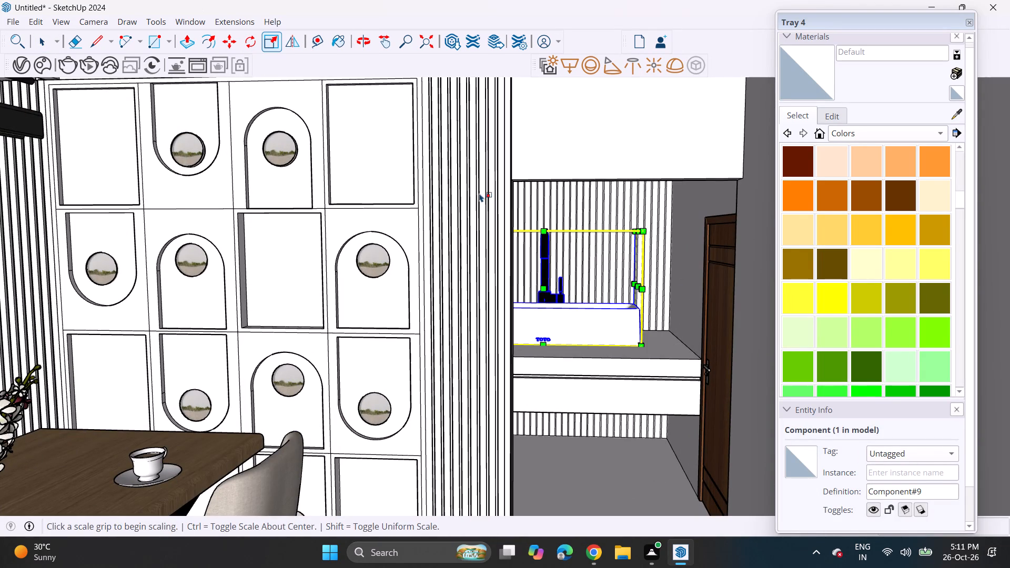
{"action": "middle_click_drag", "start_coordinate": [548, 227], "coordinate": [540, 228]}
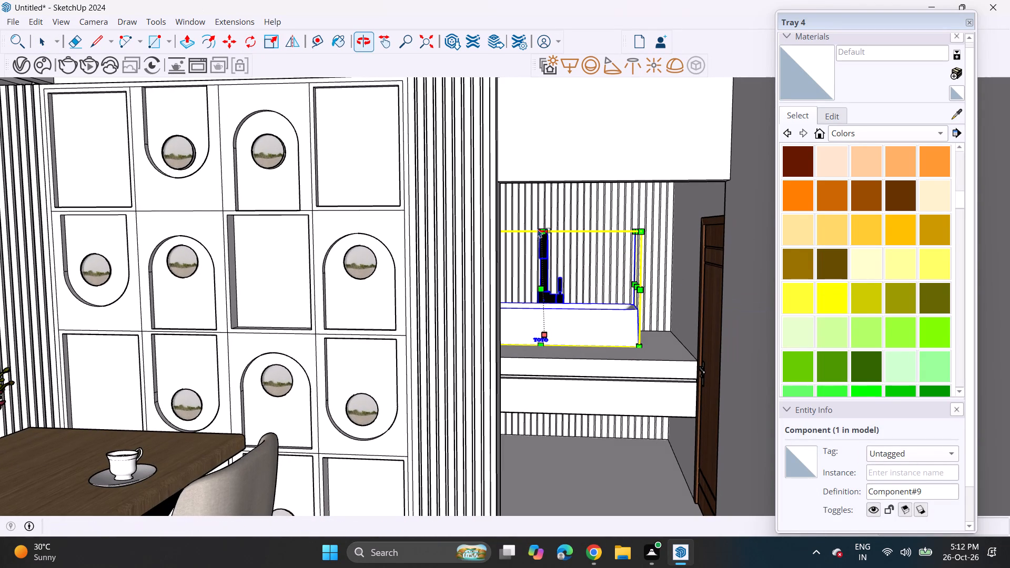
{"action": "left_click", "coordinate": [548, 228]}
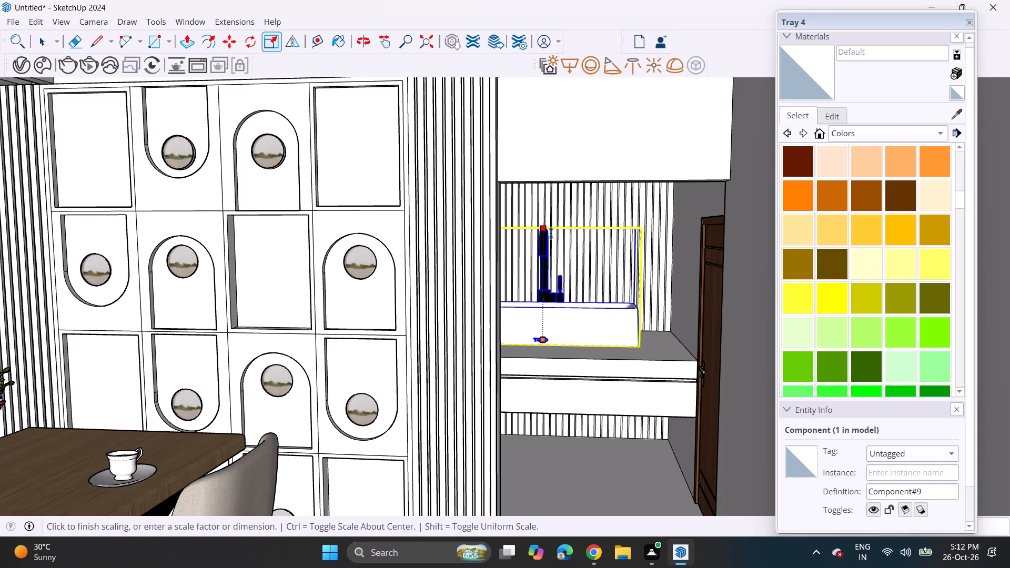
{"action": "left_click", "coordinate": [547, 293]}
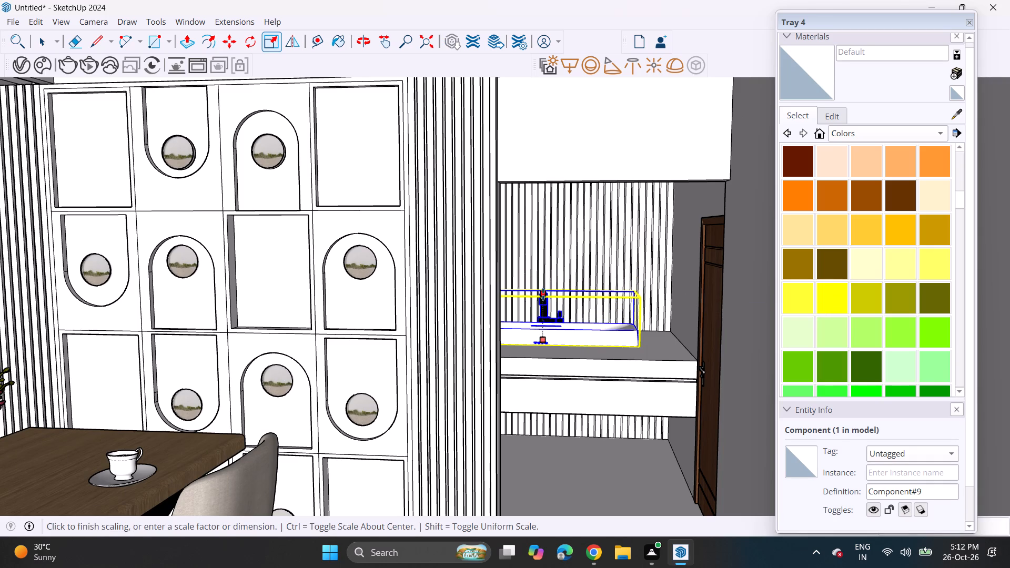
{"action": "key", "text": "space"}
{"action": "left_click", "coordinate": [650, 333]}
{"action": "middle_click_drag", "start_coordinate": [577, 340], "coordinate": [626, 312]}
{"action": "scroll", "coordinate": [625, 311], "scroll_direction": "down", "scroll_amount": 3}
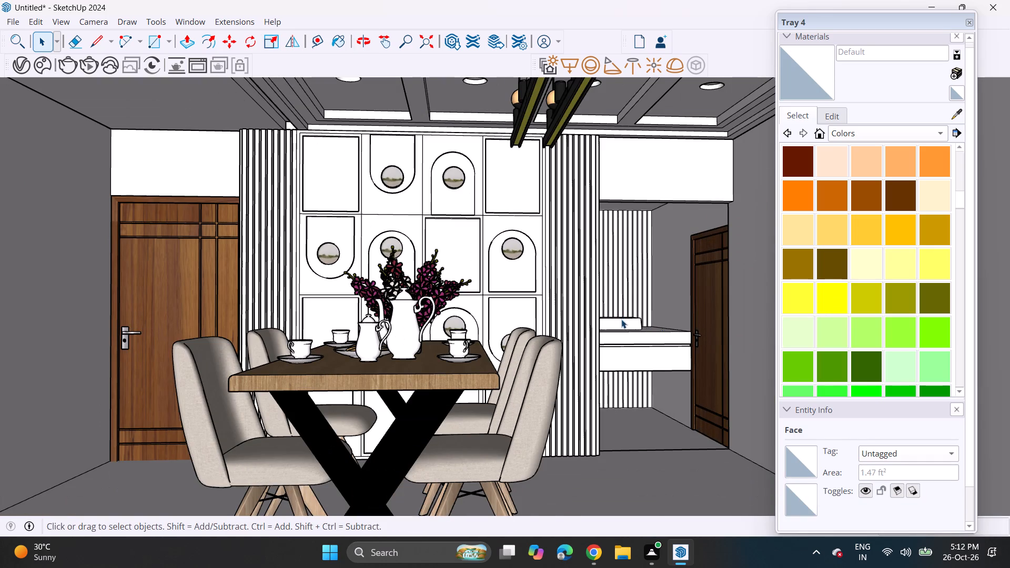
{"action": "middle_click_drag", "start_coordinate": [679, 306], "coordinate": [621, 315]}
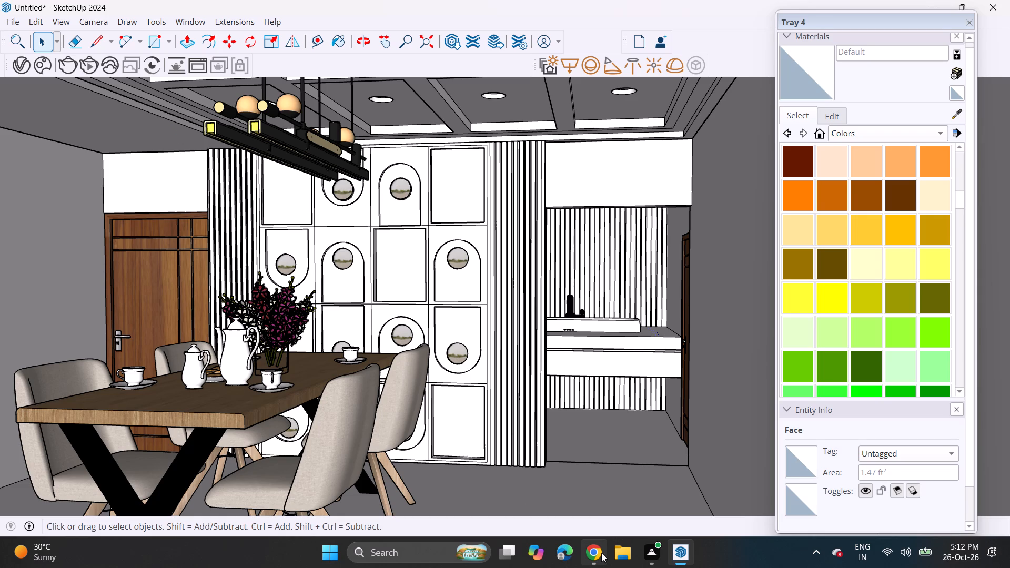
Switch to the 3D Warehouse page in Chrome and search the models for "mirror".
{"action": "left_click", "coordinate": [601, 553]}
{"action": "left_click", "coordinate": [642, 114]}
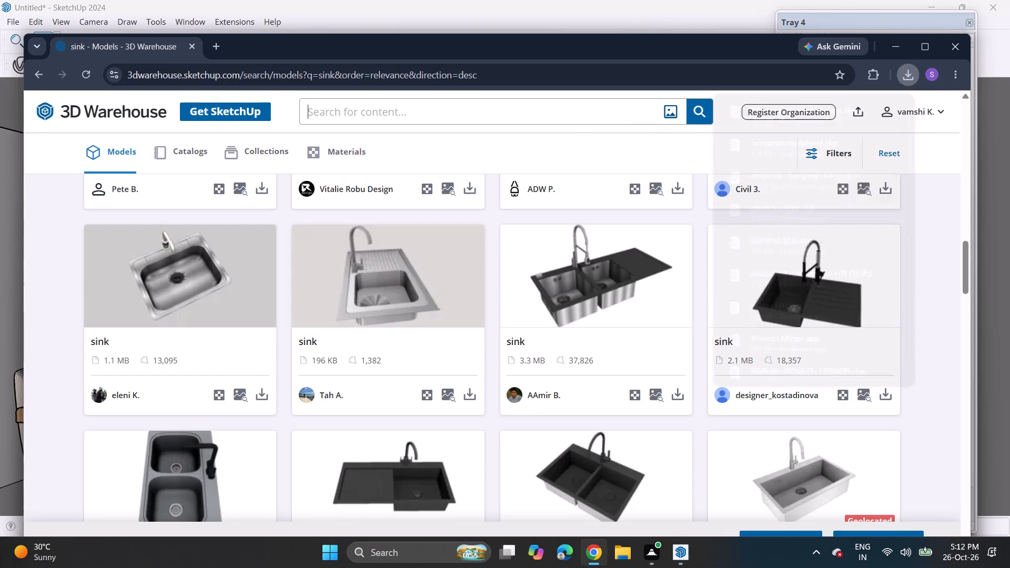
{"action": "type", "text": "mirror"}
{"action": "key", "text": "Return"}
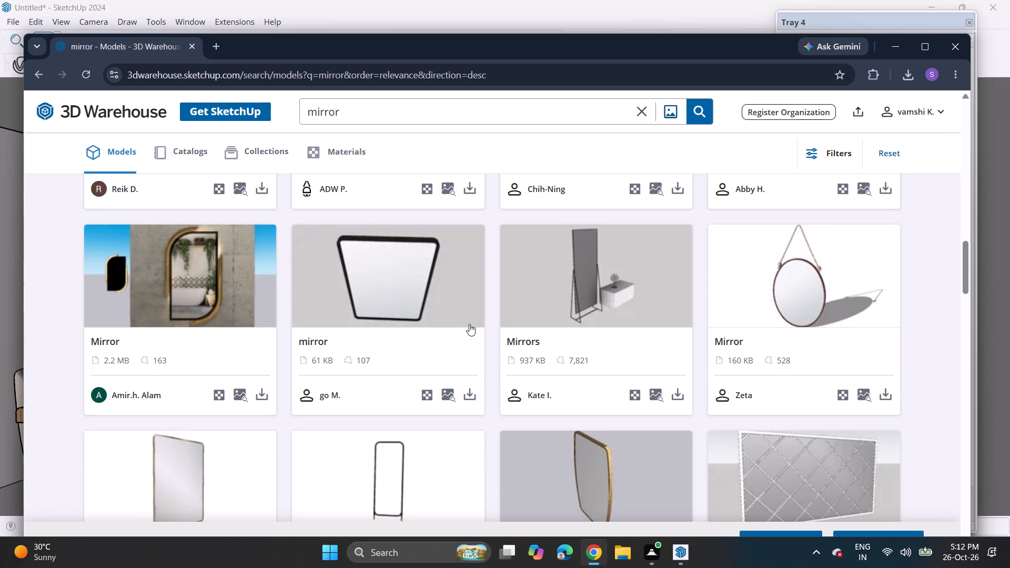
Download the gold-framed "Mirror" model with two rounded corners (2.2 MB) as a SketchUp file.
{"action": "scroll", "coordinate": [448, 320], "scroll_direction": "up", "scroll_amount": 1}
{"action": "left_click", "coordinate": [262, 466]}
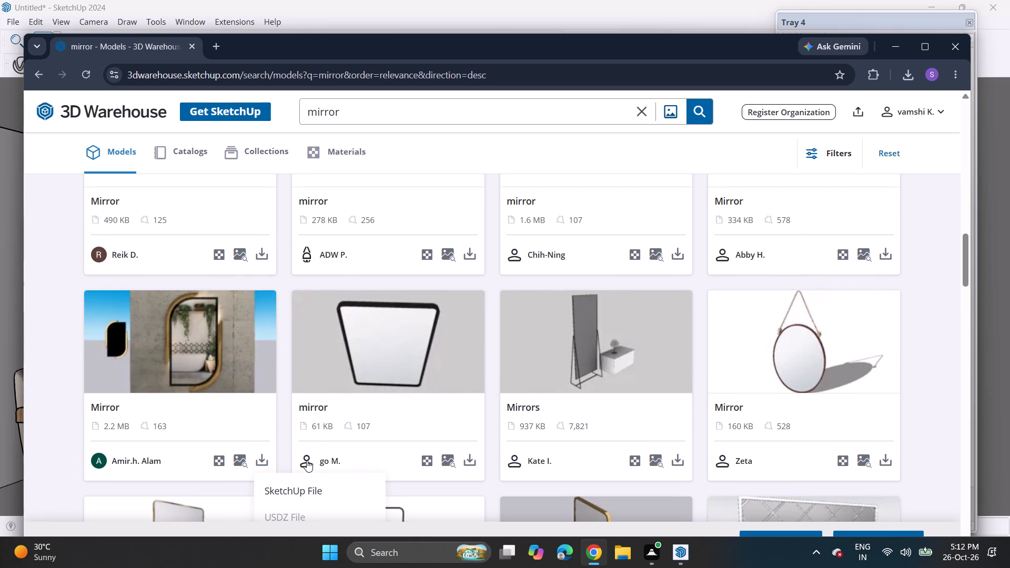
{"action": "left_click", "coordinate": [309, 484]}
Download the irregular rounded "mirror" with the brown frame (1.3 MB) as a SketchUp file and return to the SketchUp dining room model.
{"action": "scroll", "coordinate": [435, 383], "scroll_direction": "up", "scroll_amount": 3}
{"action": "scroll", "coordinate": [435, 383], "scroll_direction": "down", "scroll_amount": 1}
{"action": "scroll", "coordinate": [435, 383], "scroll_direction": "up", "scroll_amount": 2}
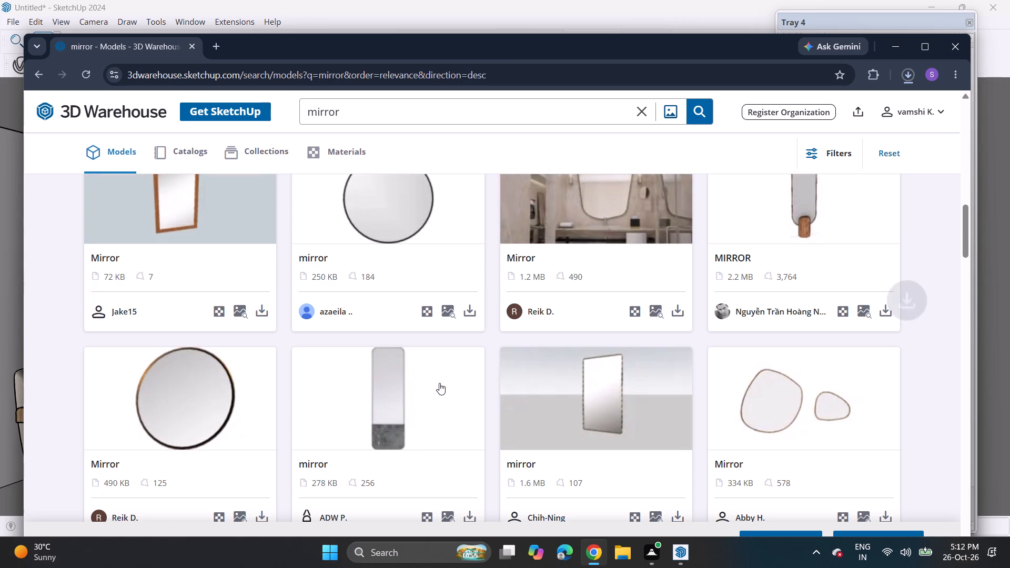
{"action": "scroll", "coordinate": [521, 378], "scroll_direction": "up", "scroll_amount": 5}
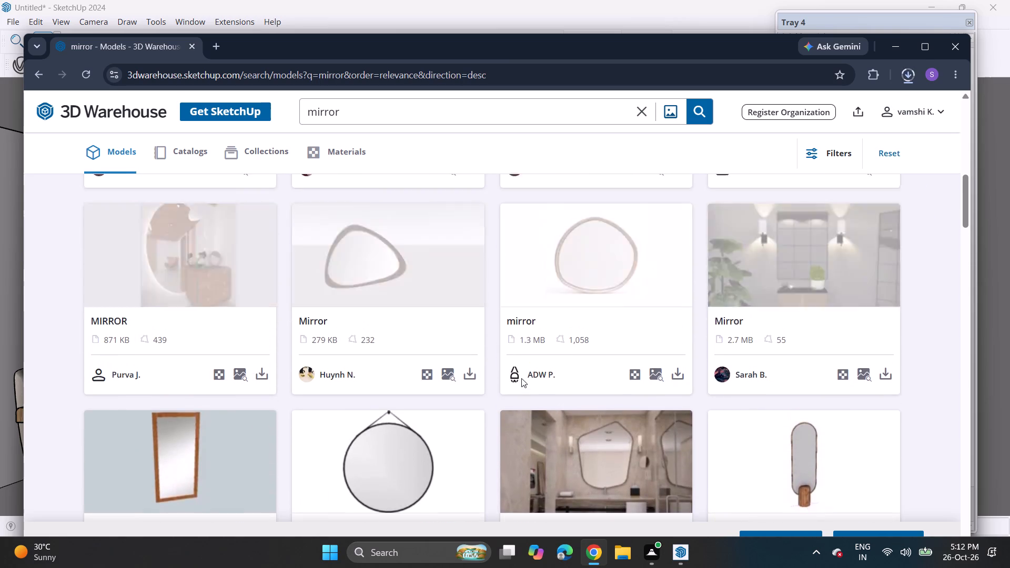
{"action": "left_click", "coordinate": [675, 433]}
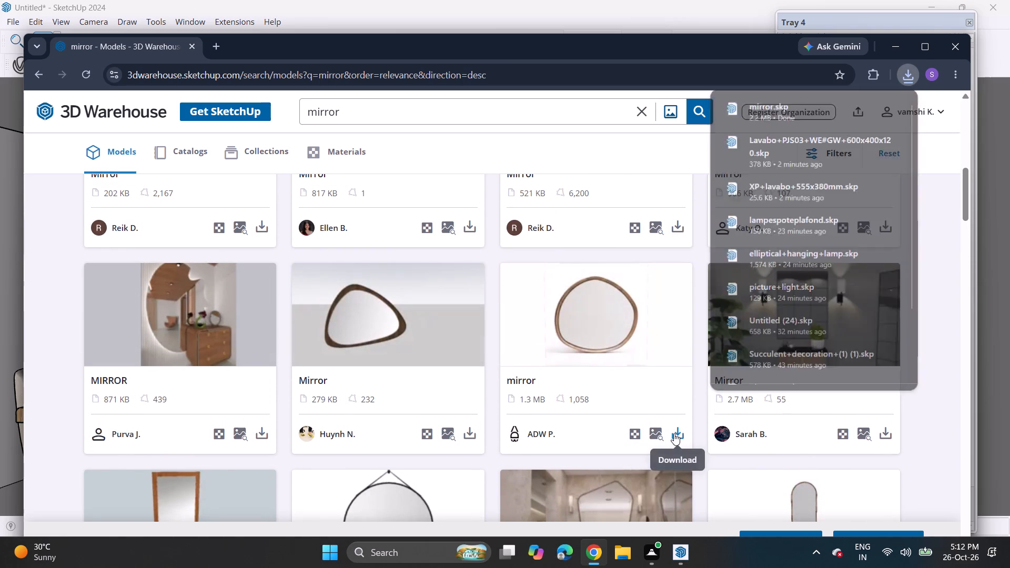
{"action": "left_click", "coordinate": [693, 468]}
{"action": "scroll", "coordinate": [633, 419], "scroll_direction": "up", "scroll_amount": 5}
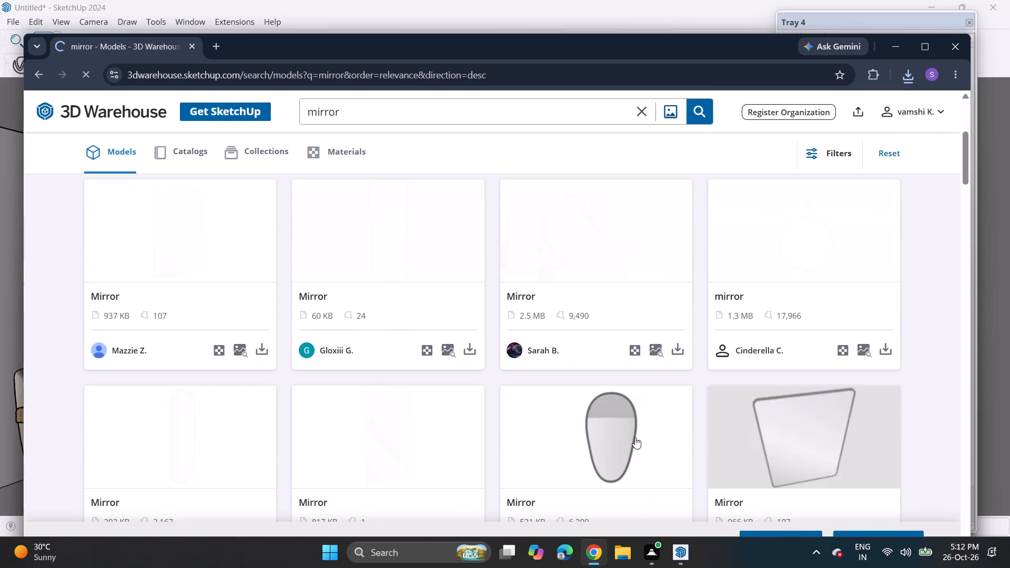
{"action": "left_click", "coordinate": [685, 553]}
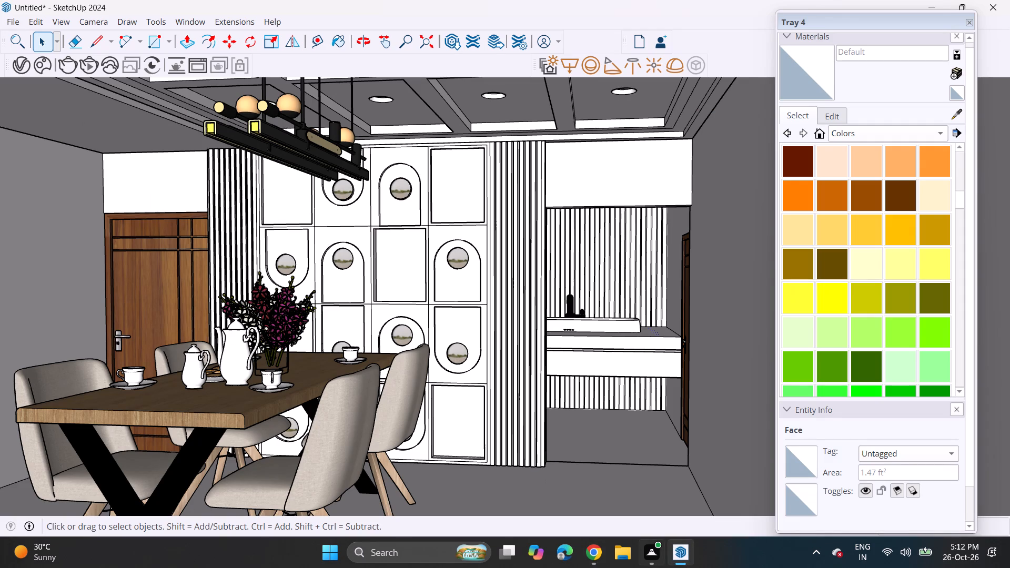
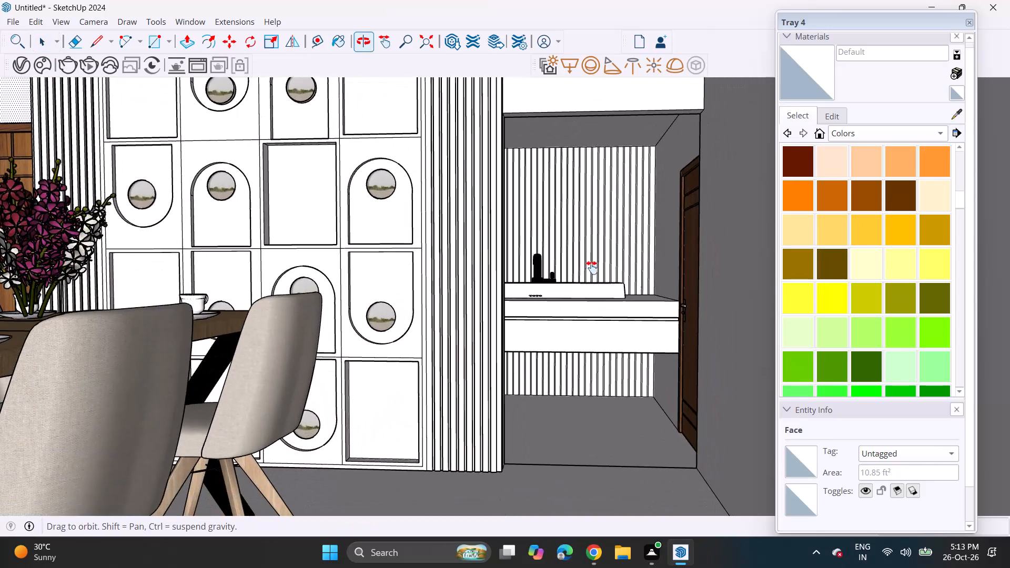
Import the downloaded irregular rounded mirror model, the Espelho+Arizona file in Downloads, into the dining room model.
{"action": "middle_click_drag", "start_coordinate": [592, 275], "coordinate": [590, 307]}
{"action": "scroll", "coordinate": [592, 279], "scroll_direction": "down", "scroll_amount": 1}
{"action": "scroll", "coordinate": [590, 307], "scroll_direction": "up", "scroll_amount": 1}
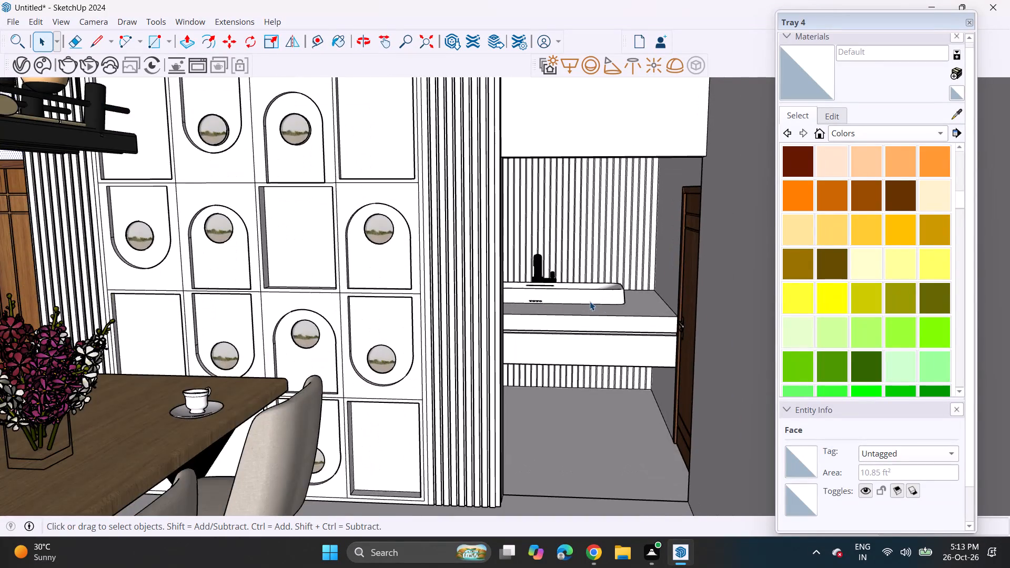
{"action": "scroll", "coordinate": [590, 301], "scroll_direction": "down", "scroll_amount": 3}
{"action": "left_click", "coordinate": [13, 26]}
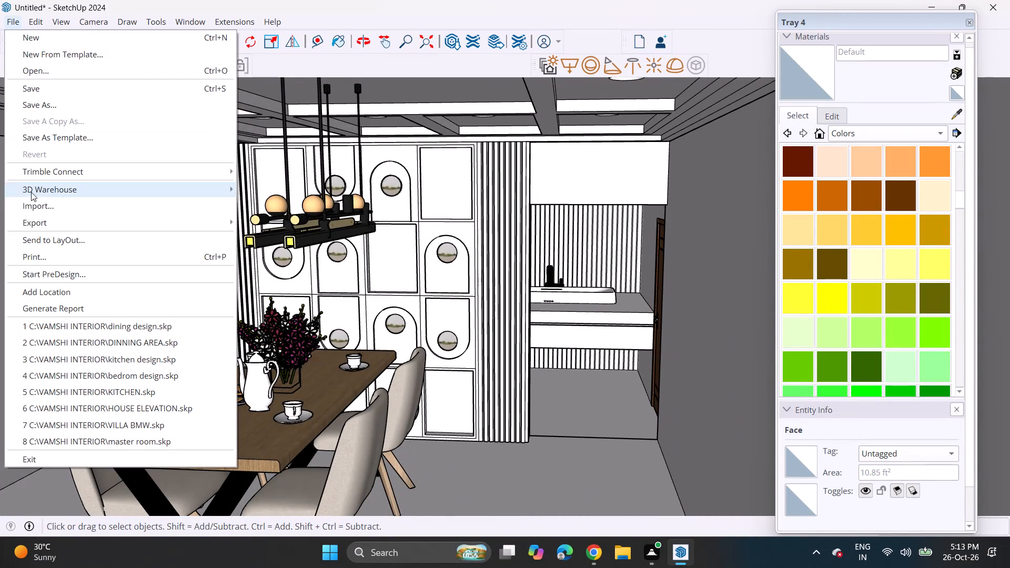
{"action": "left_click", "coordinate": [33, 204]}
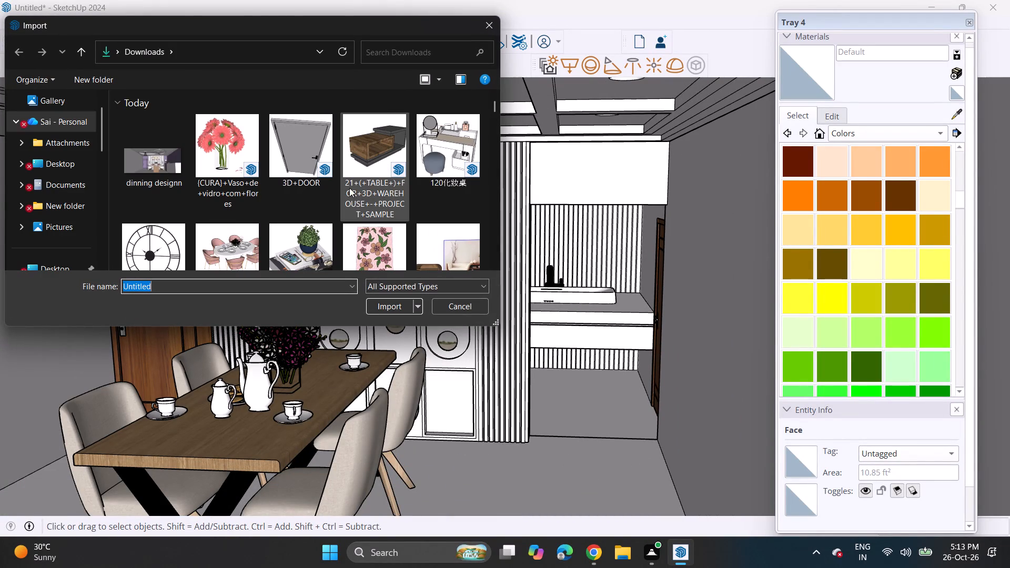
{"action": "scroll", "coordinate": [264, 224], "scroll_direction": "down", "scroll_amount": 3}
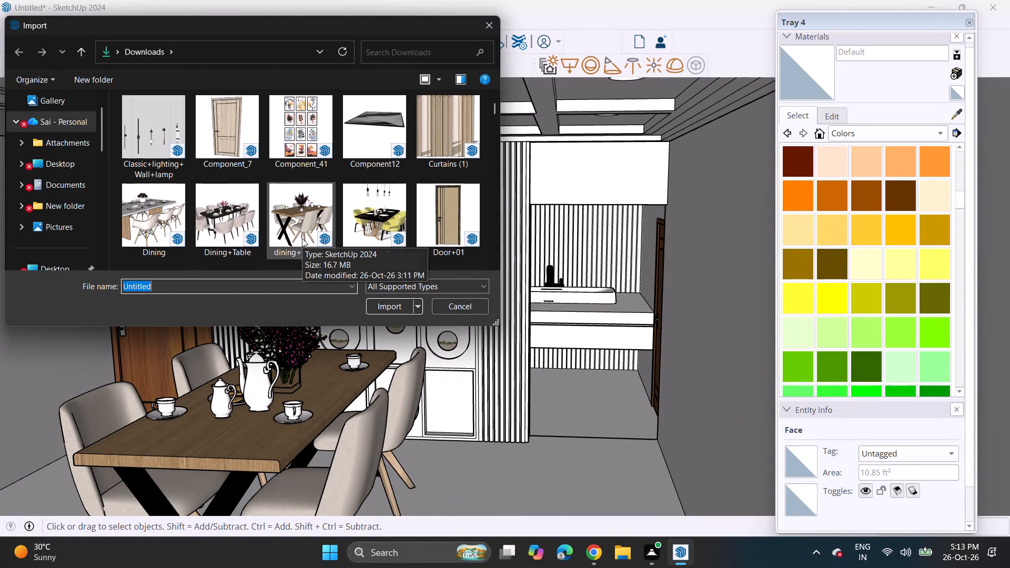
{"action": "scroll", "coordinate": [300, 238], "scroll_direction": "down", "scroll_amount": 2}
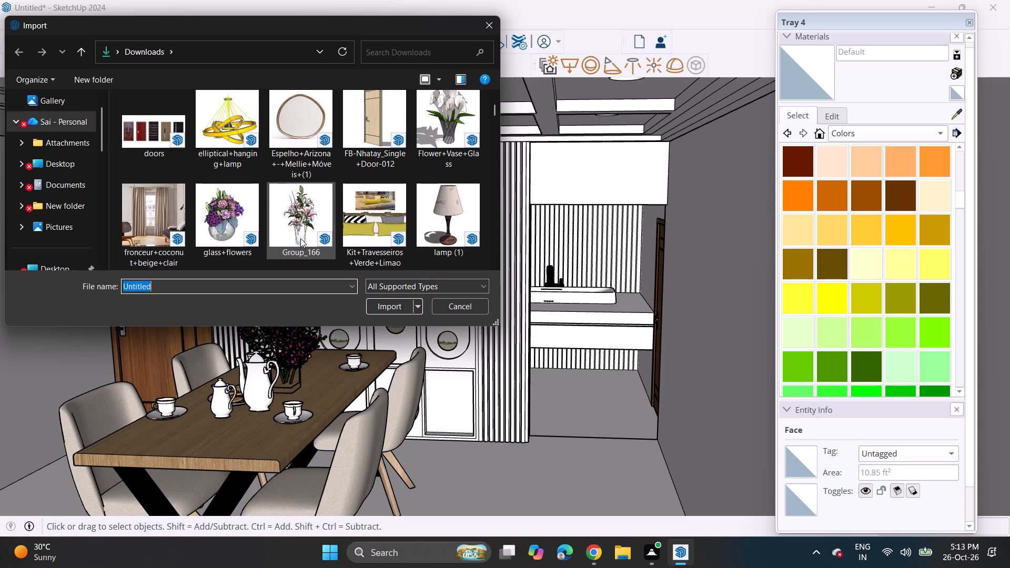
{"action": "scroll", "coordinate": [300, 238], "scroll_direction": "down", "scroll_amount": 1}
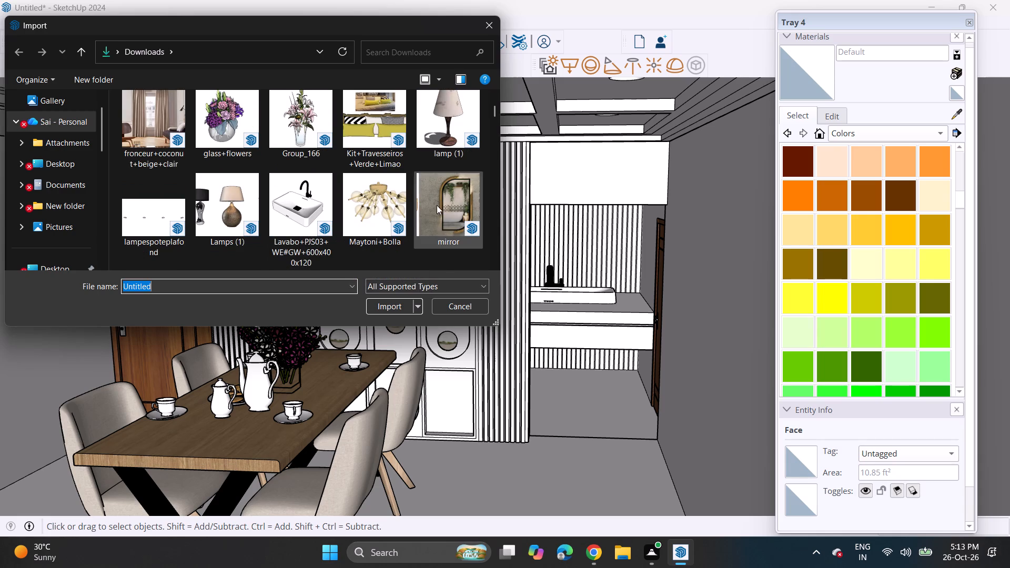
{"action": "scroll", "coordinate": [431, 194], "scroll_direction": "up", "scroll_amount": 3}
{"action": "left_click", "coordinate": [286, 207]}
{"action": "left_click", "coordinate": [402, 301]}
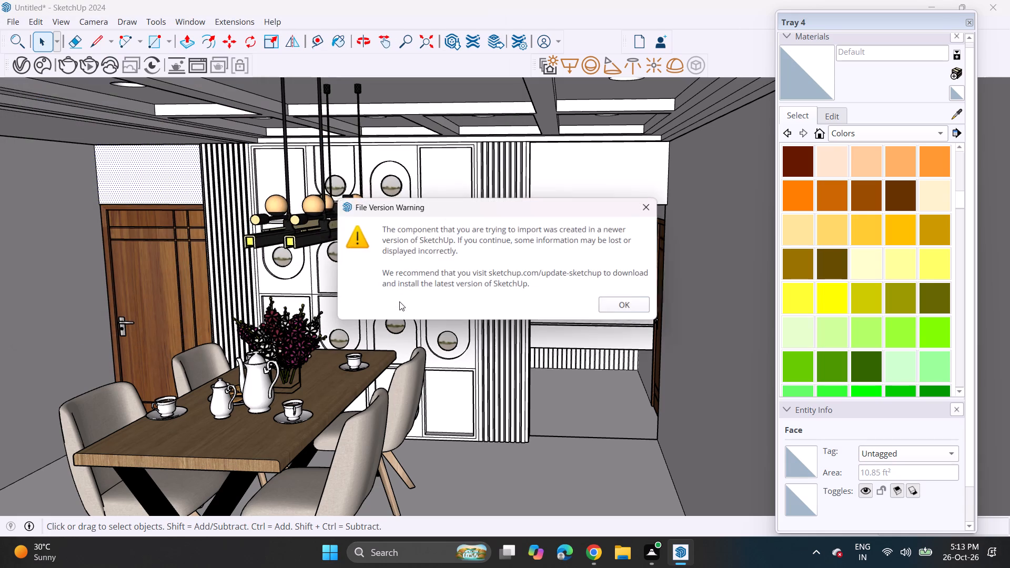
{"action": "left_click", "coordinate": [623, 308]}
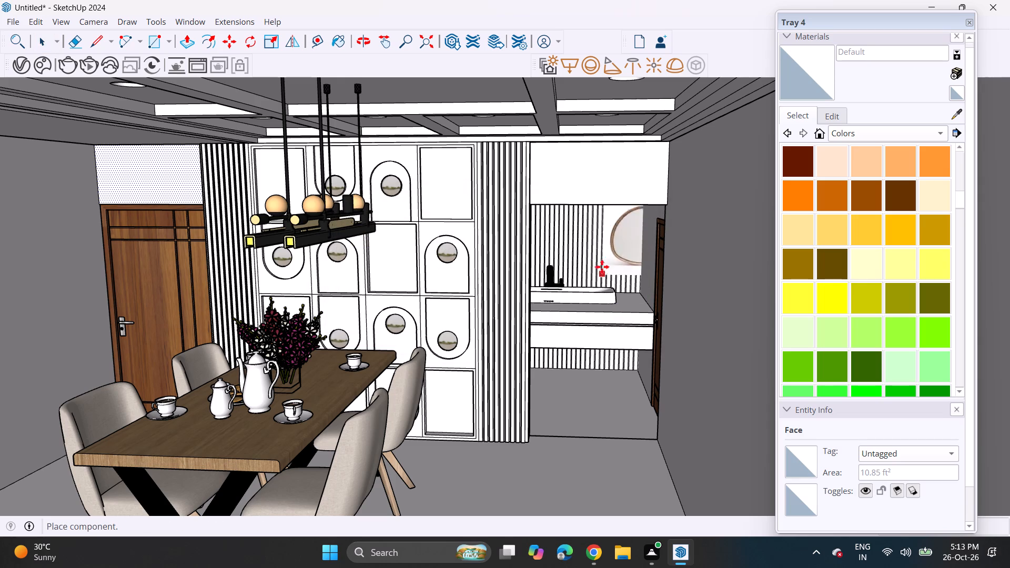
Place the imported brown-framed mirror in the open space outside the room, beside its open front.
{"action": "scroll", "coordinate": [527, 262], "scroll_direction": "down", "scroll_amount": 5}
{"action": "scroll", "coordinate": [527, 262], "scroll_direction": "up", "scroll_amount": 1}
{"action": "scroll", "coordinate": [527, 262], "scroll_direction": "down", "scroll_amount": 7}
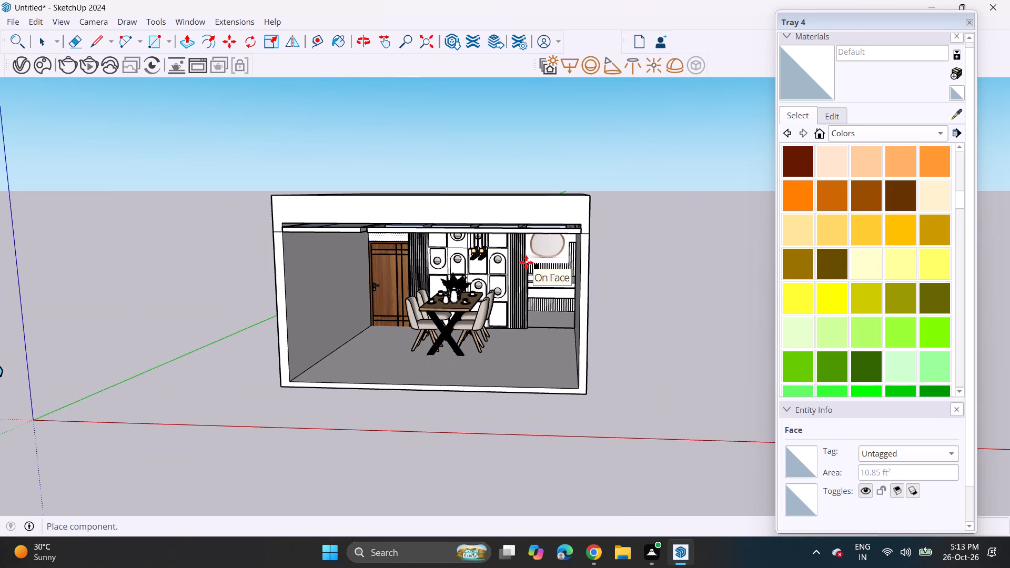
{"action": "left_click", "coordinate": [632, 297]}
{"action": "scroll", "coordinate": [672, 279], "scroll_direction": "up", "scroll_amount": 3}
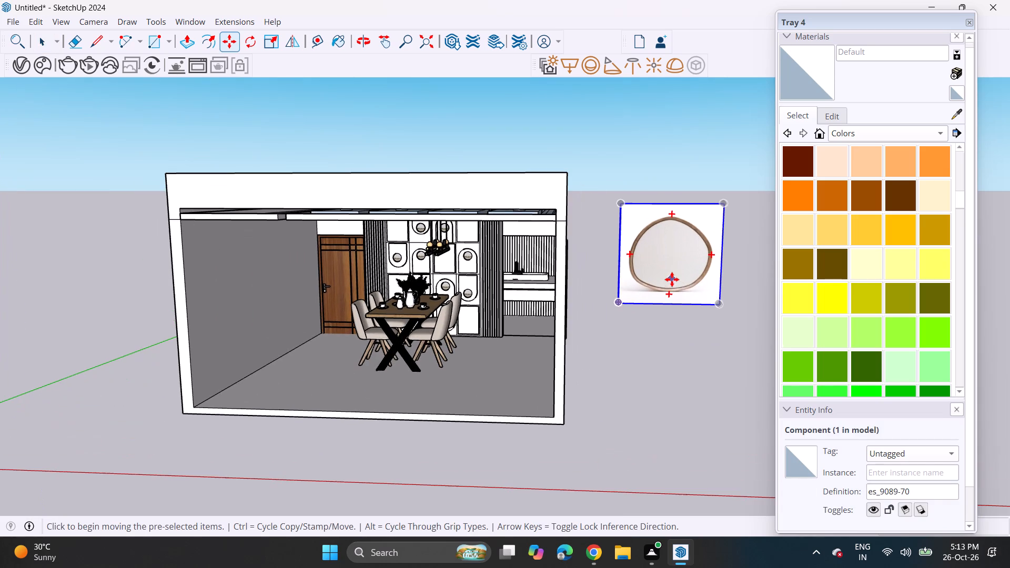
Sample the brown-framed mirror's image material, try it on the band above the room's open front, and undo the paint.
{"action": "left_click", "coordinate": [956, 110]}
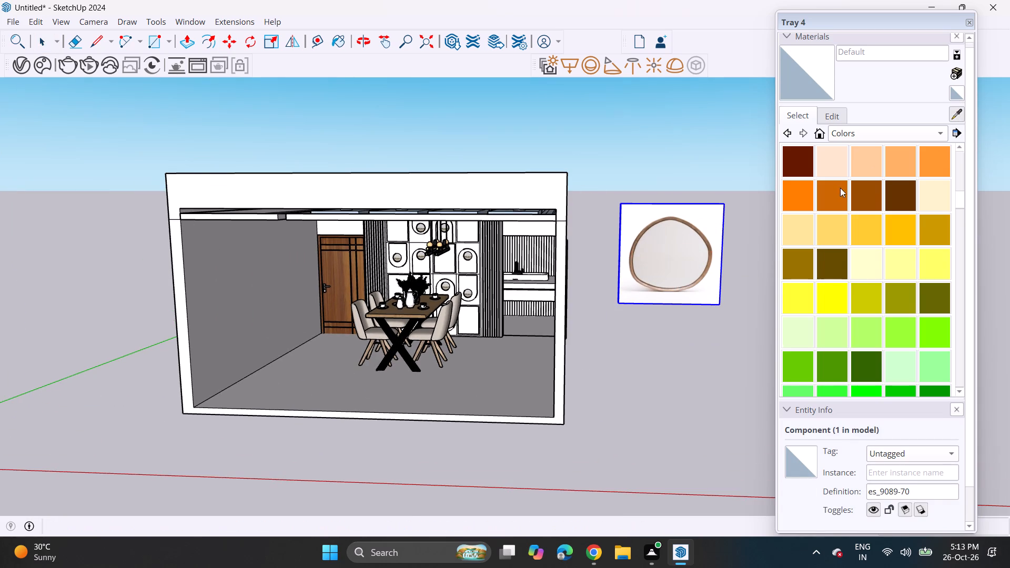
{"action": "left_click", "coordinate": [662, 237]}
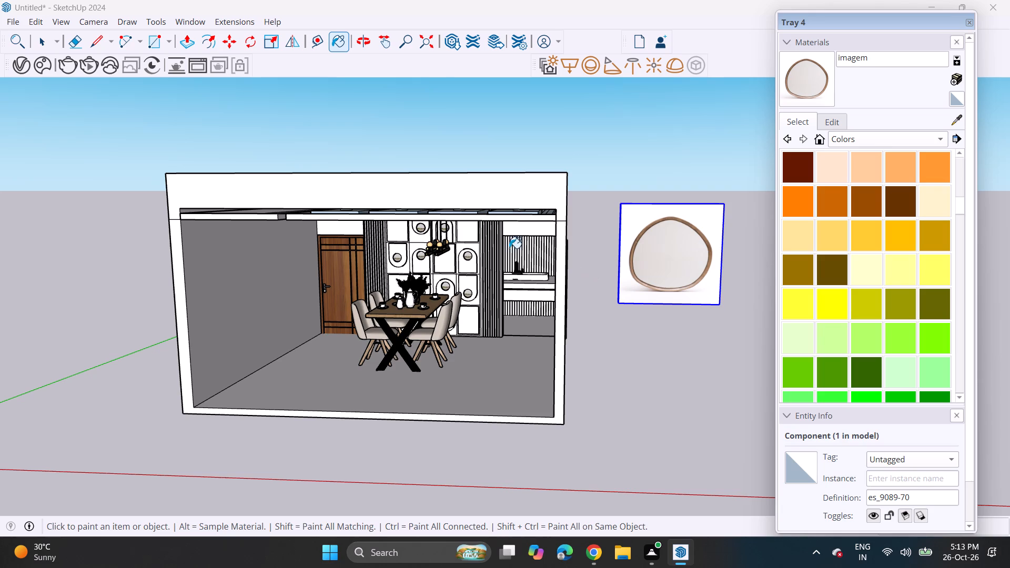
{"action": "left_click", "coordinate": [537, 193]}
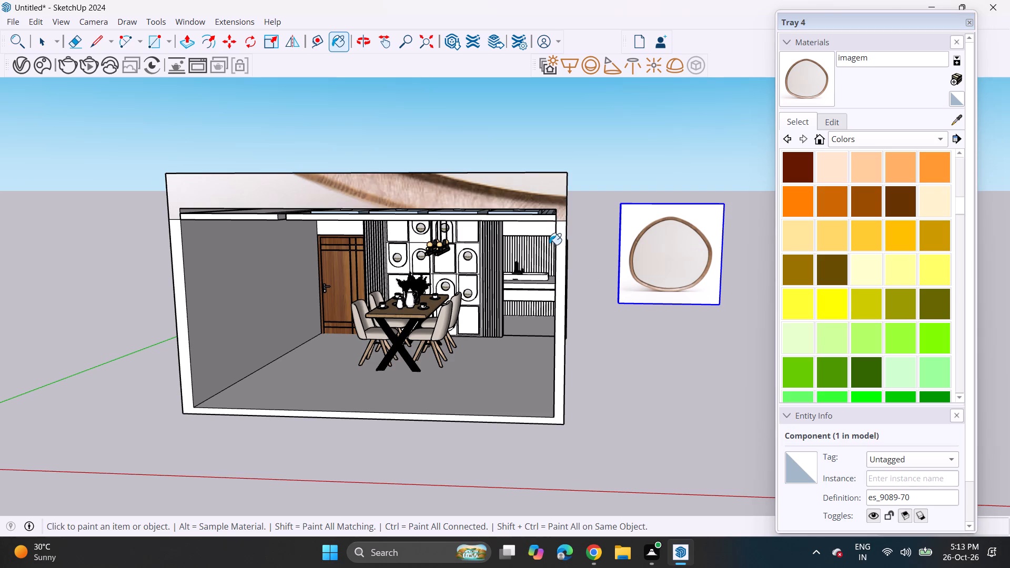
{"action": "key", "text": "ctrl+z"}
Import the downloaded gold-framed "mirror" model from Downloads.
{"action": "scroll", "coordinate": [534, 240], "scroll_direction": "up", "scroll_amount": 9}
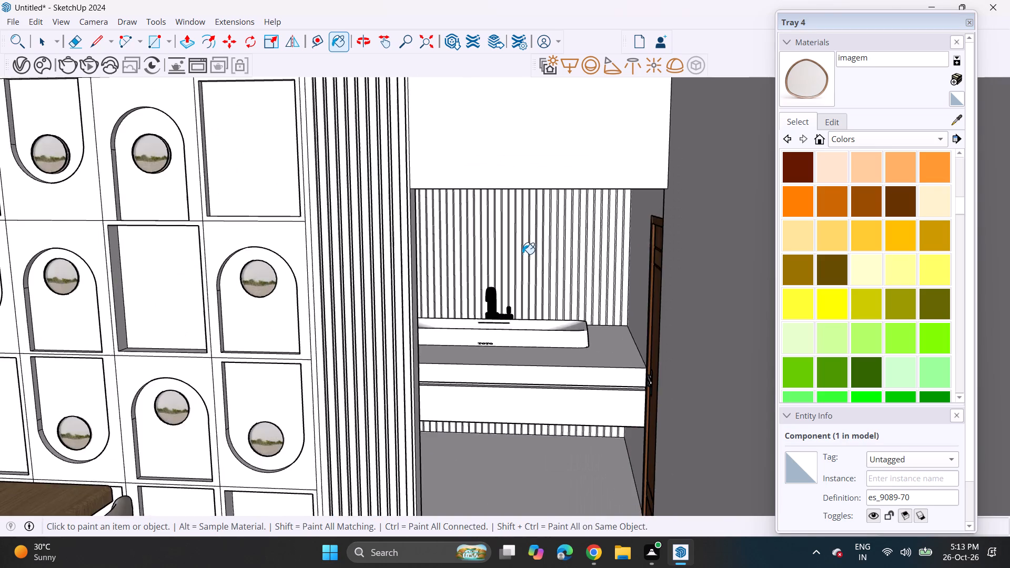
{"action": "scroll", "coordinate": [522, 254], "scroll_direction": "up", "scroll_amount": 5}
{"action": "middle_click_drag", "start_coordinate": [520, 227], "coordinate": [523, 216]}
{"action": "scroll", "coordinate": [482, 217], "scroll_direction": "up", "scroll_amount": 1}
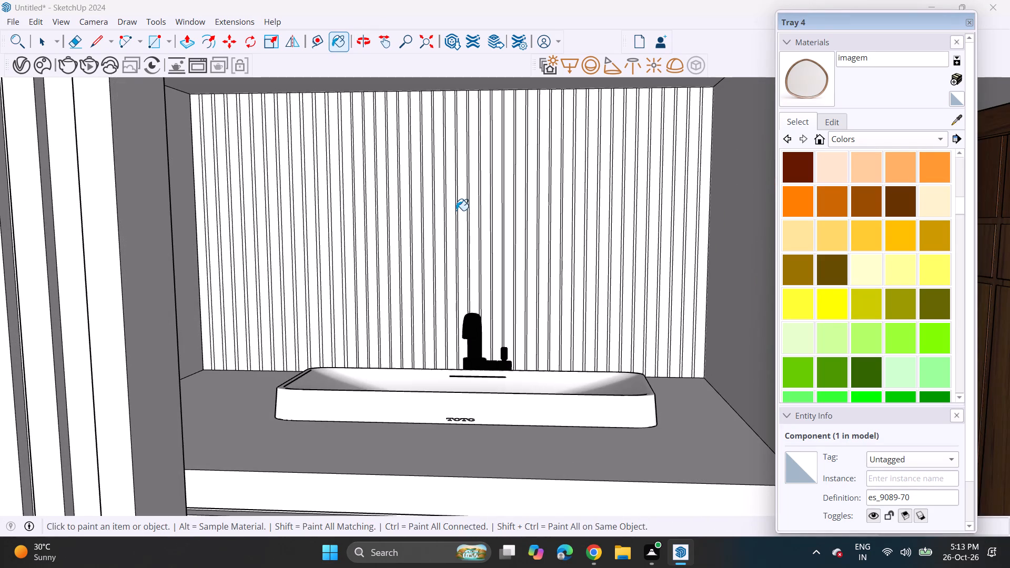
{"action": "scroll", "coordinate": [412, 210], "scroll_direction": "down", "scroll_amount": 5}
{"action": "left_click", "coordinate": [14, 23]}
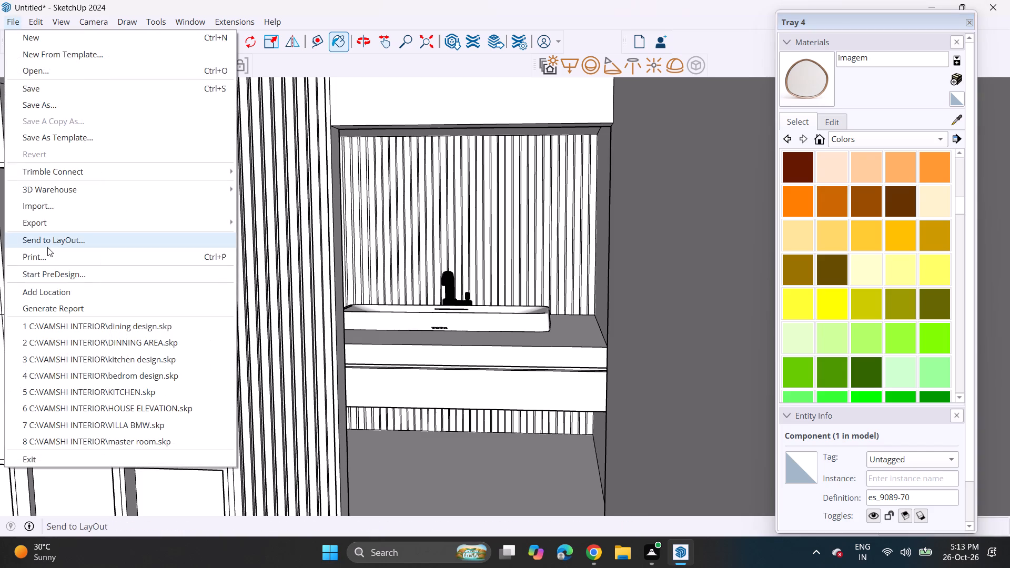
{"action": "left_click", "coordinate": [53, 209]}
{"action": "scroll", "coordinate": [423, 255], "scroll_direction": "down", "scroll_amount": 3}
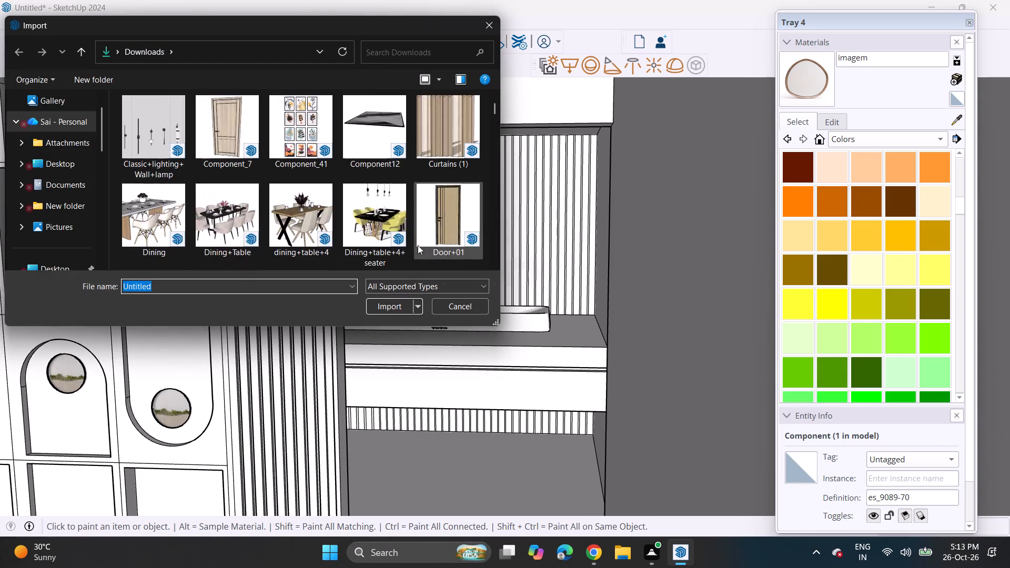
{"action": "scroll", "coordinate": [418, 239], "scroll_direction": "down", "scroll_amount": 3}
{"action": "left_click", "coordinate": [453, 204]}
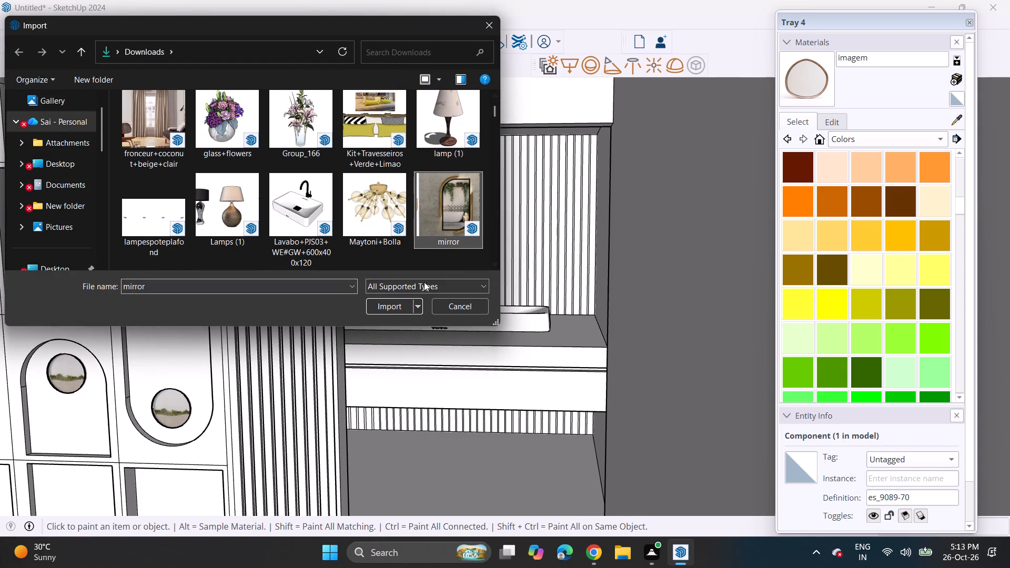
{"action": "left_click", "coordinate": [391, 308]}
Place the imported gold-framed mirror model outside the room, behind the brown-framed mirror.
{"action": "scroll", "coordinate": [488, 252], "scroll_direction": "down", "scroll_amount": 5}
{"action": "scroll", "coordinate": [482, 262], "scroll_direction": "up", "scroll_amount": 1}
{"action": "scroll", "coordinate": [482, 262], "scroll_direction": "down", "scroll_amount": 1}
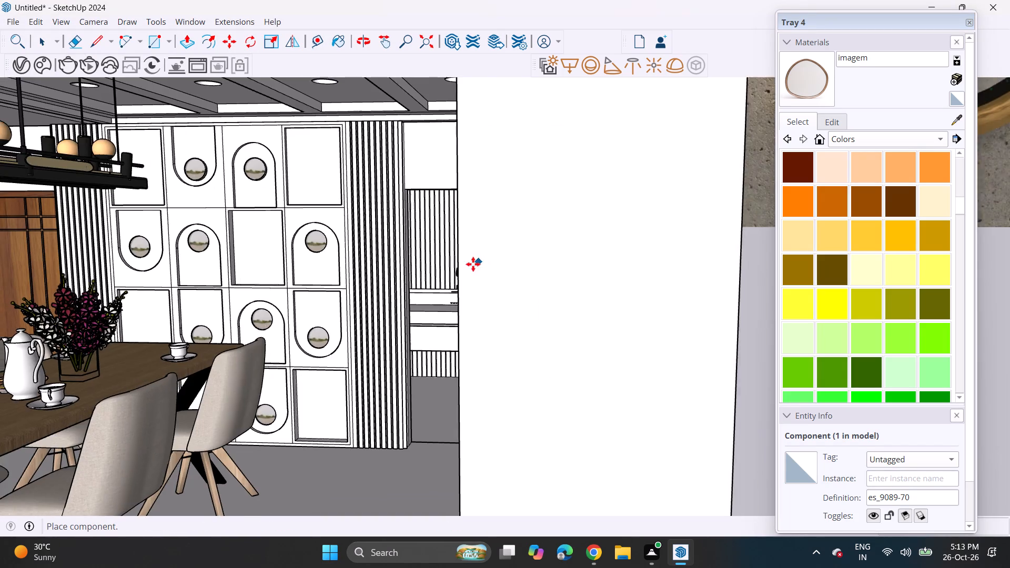
{"action": "scroll", "coordinate": [467, 271], "scroll_direction": "down", "scroll_amount": 16}
{"action": "scroll", "coordinate": [462, 290], "scroll_direction": "up", "scroll_amount": 1}
{"action": "scroll", "coordinate": [462, 290], "scroll_direction": "down", "scroll_amount": 15}
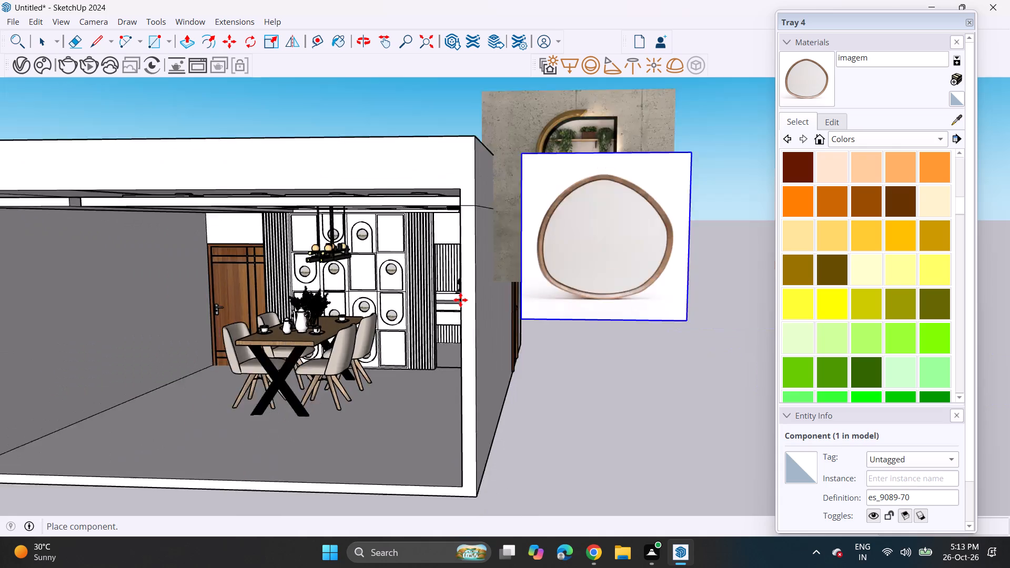
{"action": "scroll", "coordinate": [460, 300], "scroll_direction": "down", "scroll_amount": 3}
{"action": "scroll", "coordinate": [460, 300], "scroll_direction": "up", "scroll_amount": 1}
{"action": "scroll", "coordinate": [460, 300], "scroll_direction": "down", "scroll_amount": 2}
{"action": "scroll", "coordinate": [460, 300], "scroll_direction": "up", "scroll_amount": 1}
{"action": "scroll", "coordinate": [460, 300], "scroll_direction": "down", "scroll_amount": 1}
{"action": "left_click", "coordinate": [630, 352]}
{"action": "key", "text": "space"}
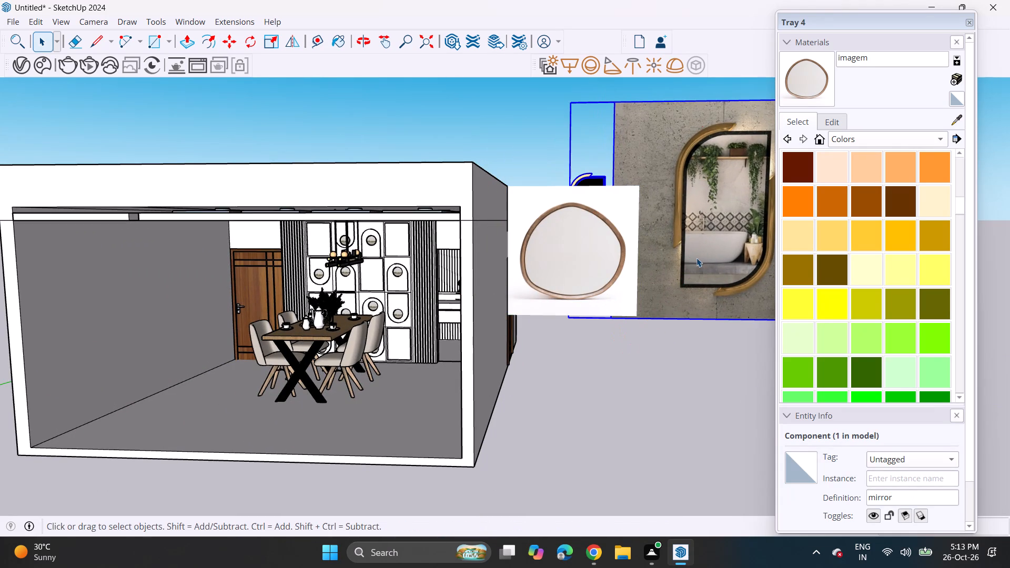
Explode the gold-framed mirror component to separate the modelled mirror from its reference picture.
{"action": "left_click", "coordinate": [696, 258]}
{"action": "middle_click_drag", "start_coordinate": [598, 186], "coordinate": [595, 264]}
{"action": "scroll", "coordinate": [591, 226], "scroll_direction": "up", "scroll_amount": 6}
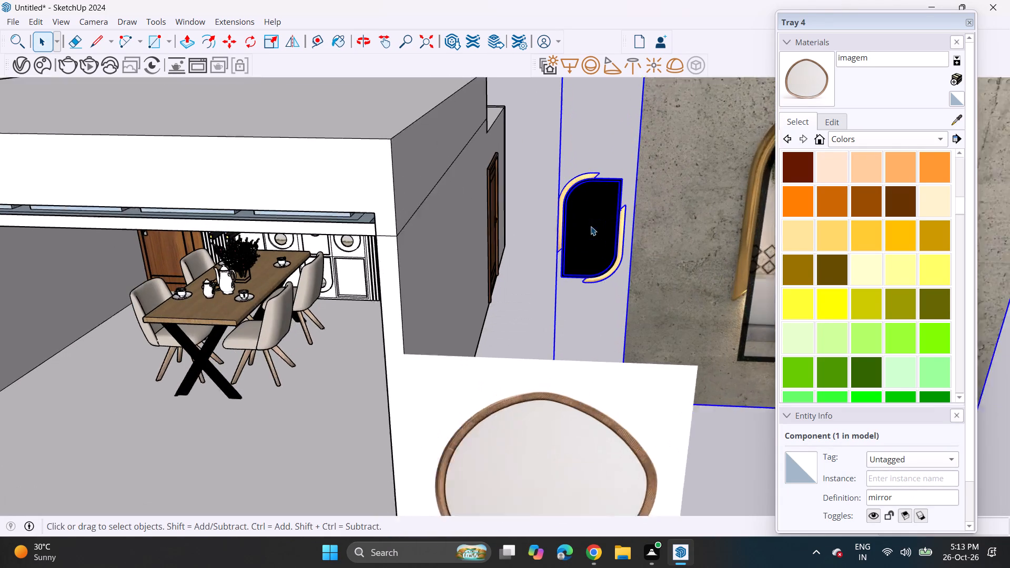
{"action": "left_click", "coordinate": [595, 243]}
{"action": "right_click", "coordinate": [595, 238]}
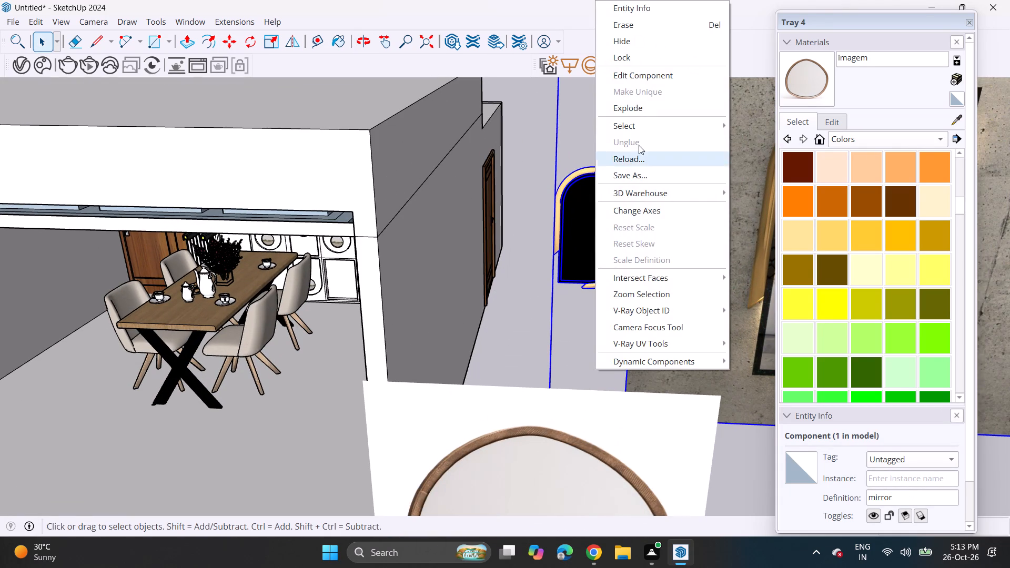
{"action": "left_click", "coordinate": [635, 107]}
{"action": "left_click", "coordinate": [625, 282]}
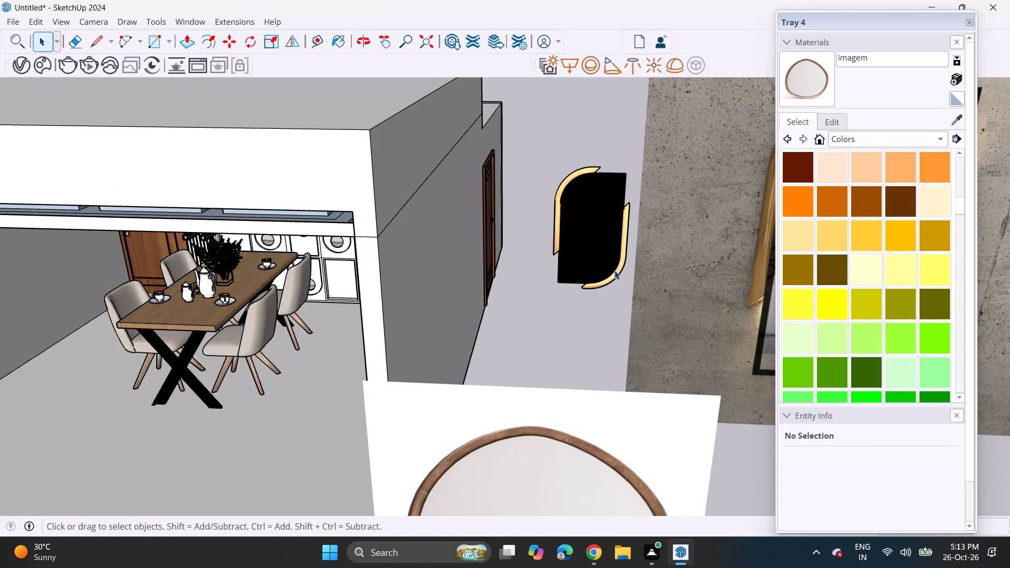
Move the modelled gold-framed mirror group by its lower corner onto the recess's slatted wall, just above the sink's faucet.
{"action": "left_click", "coordinate": [613, 268]}
{"action": "middle_click_drag", "start_coordinate": [623, 221], "coordinate": [369, 344]}
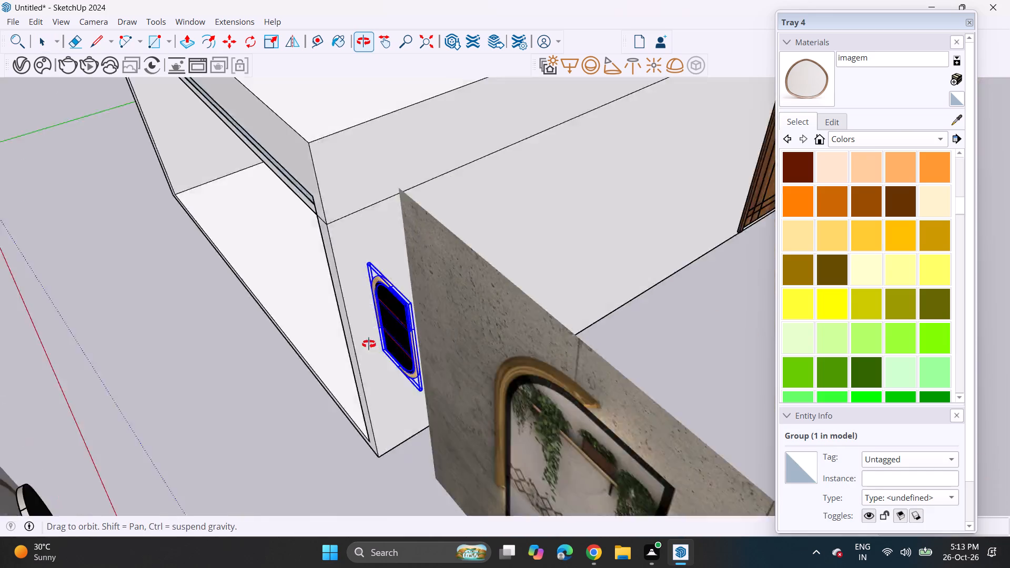
{"action": "middle_click_drag", "start_coordinate": [369, 344], "coordinate": [55, 267]}
{"action": "middle_click_drag", "start_coordinate": [367, 182], "coordinate": [195, 186]}
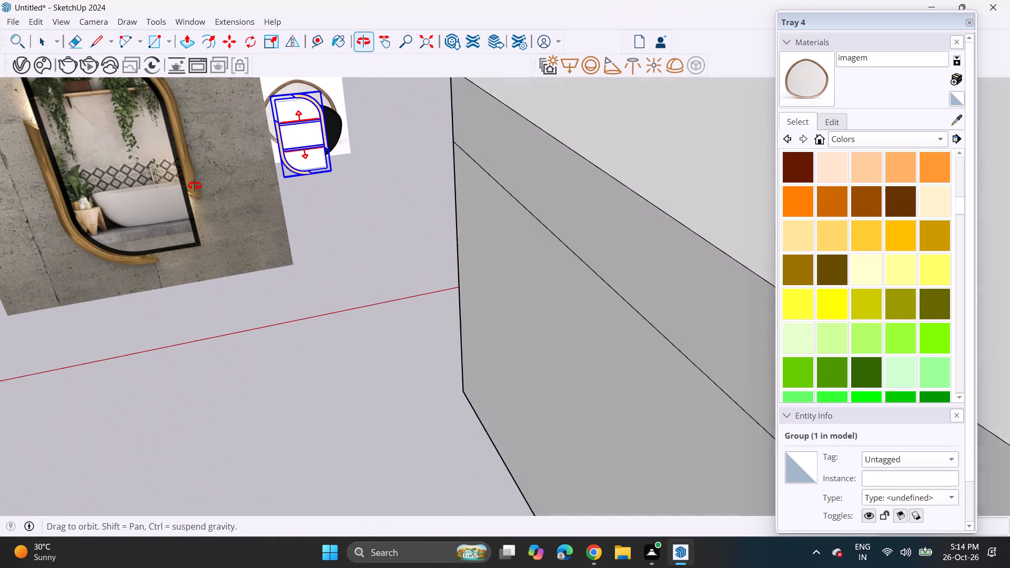
{"action": "middle_click_drag", "start_coordinate": [195, 186], "coordinate": [888, 181]}
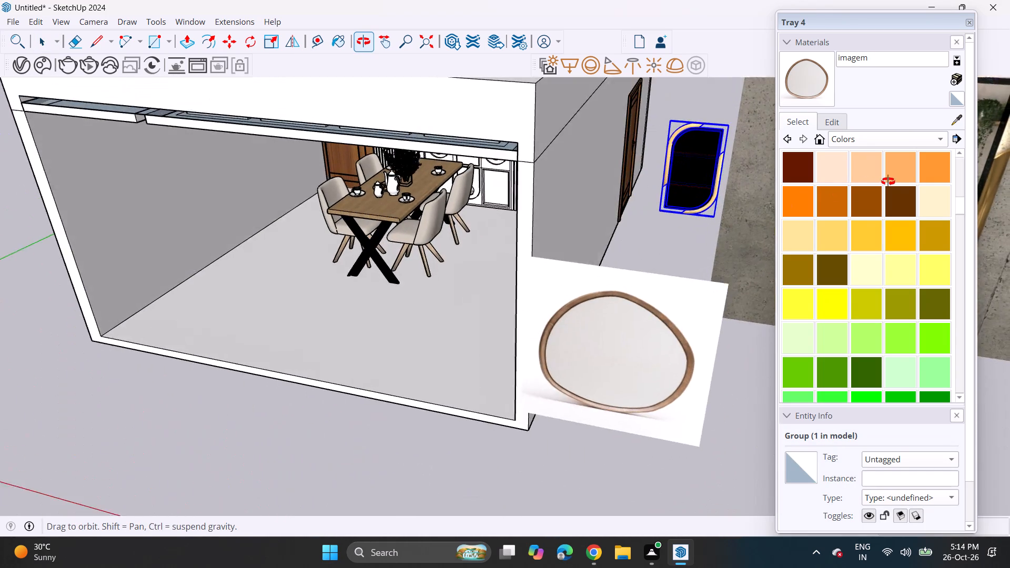
{"action": "middle_click_drag", "start_coordinate": [888, 181], "coordinate": [882, 180]}
{"action": "scroll", "coordinate": [754, 176], "scroll_direction": "up", "scroll_amount": 1}
{"action": "scroll", "coordinate": [746, 176], "scroll_direction": "down", "scroll_amount": 1}
{"action": "scroll", "coordinate": [738, 176], "scroll_direction": "up", "scroll_amount": 3}
{"action": "key", "text": "m"}
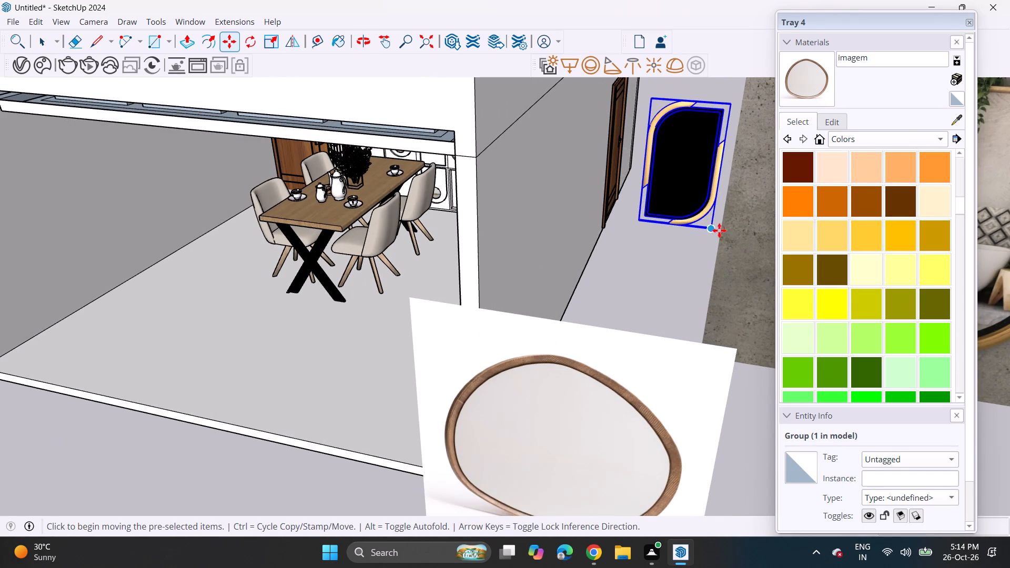
{"action": "left_click", "coordinate": [716, 231]}
{"action": "middle_click_drag", "start_coordinate": [431, 276], "coordinate": [531, 202]}
{"action": "scroll", "coordinate": [542, 119], "scroll_direction": "up", "scroll_amount": 7}
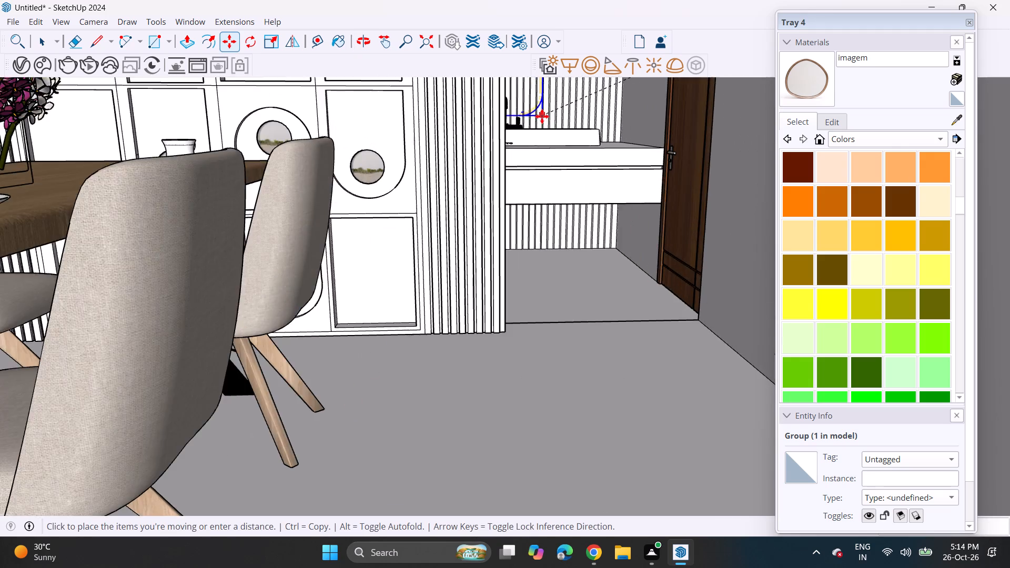
{"action": "scroll", "coordinate": [542, 115], "scroll_direction": "up", "scroll_amount": 4}
{"action": "middle_click_drag", "start_coordinate": [533, 106], "coordinate": [503, 187]}
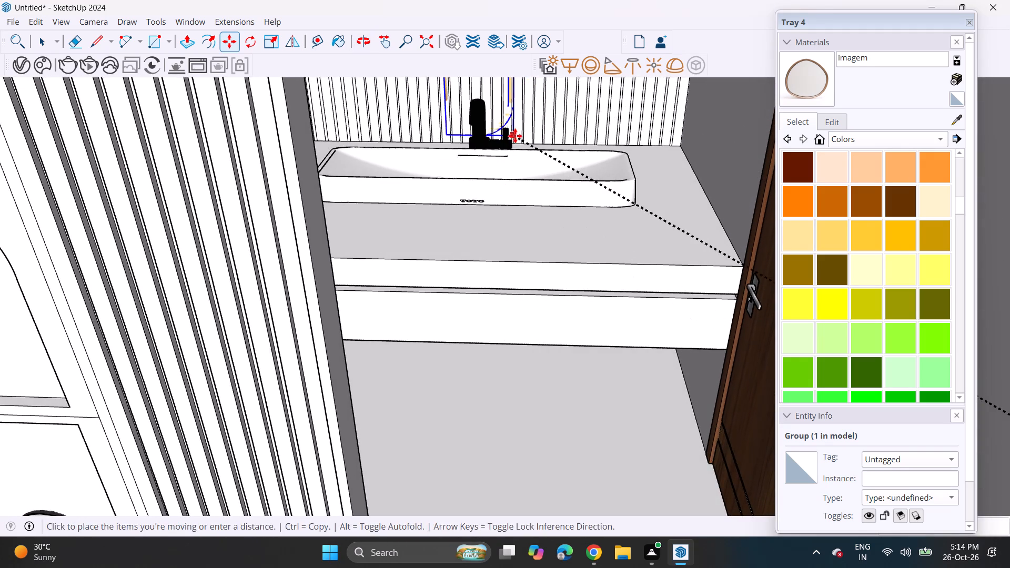
{"action": "middle_click_drag", "start_coordinate": [514, 143], "coordinate": [495, 293], "text": "shift"}
{"action": "middle_click_drag", "start_coordinate": [495, 293], "coordinate": [494, 133]}
{"action": "middle_click_drag", "start_coordinate": [493, 297], "coordinate": [489, 103]}
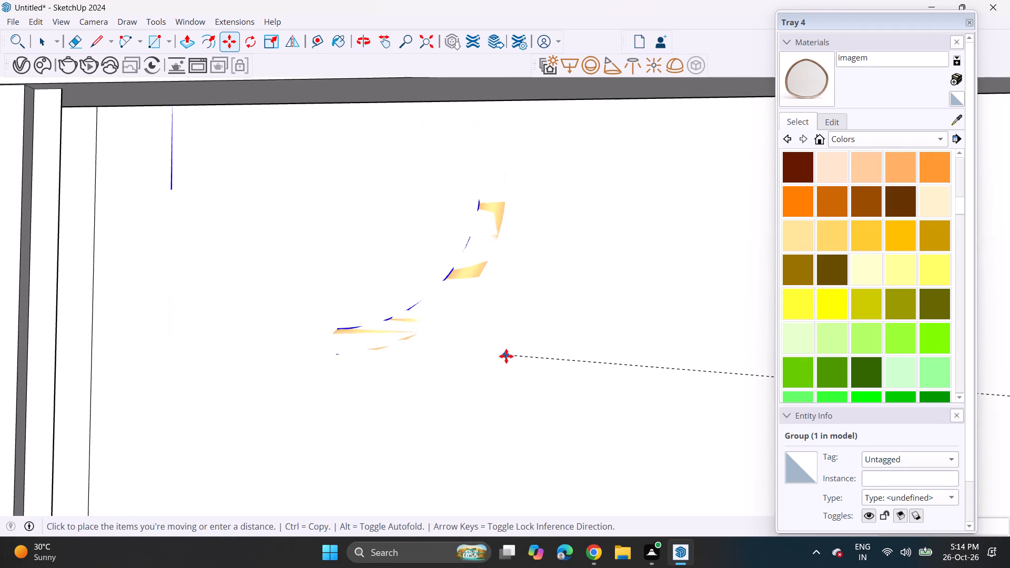
{"action": "middle_click_drag", "start_coordinate": [506, 356], "coordinate": [490, 95]}
{"action": "middle_click_drag", "start_coordinate": [478, 332], "coordinate": [479, 165], "text": "shift"}
{"action": "scroll", "coordinate": [478, 165], "scroll_direction": "up", "scroll_amount": 1, "text": "shift"}
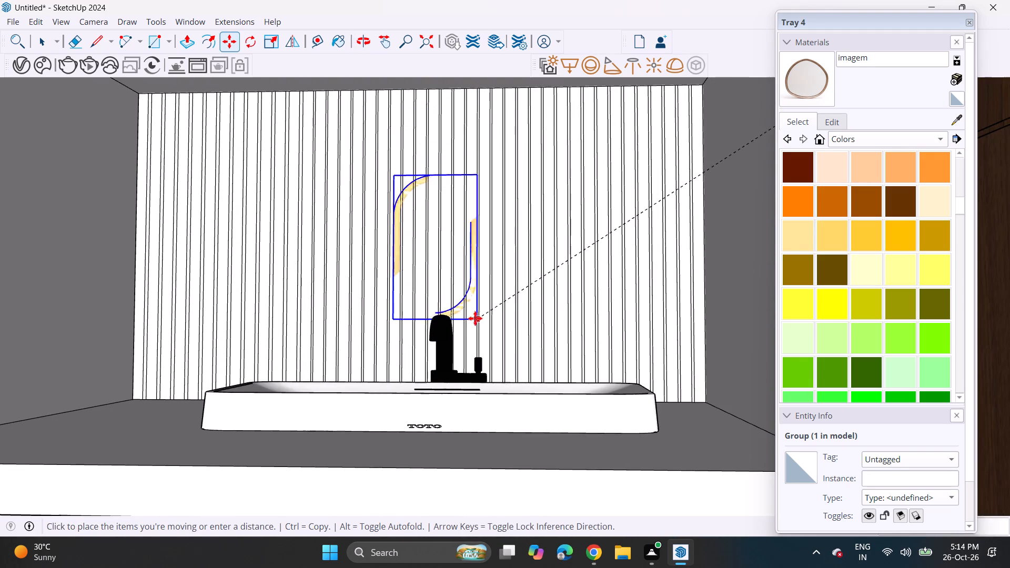
{"action": "left_click", "coordinate": [479, 303]}
Move the mirror group slightly forward from the slatted wall so its frame and black panel sit clear of the slats.
{"action": "scroll", "coordinate": [498, 291], "scroll_direction": "up", "scroll_amount": 7}
{"action": "scroll", "coordinate": [484, 303], "scroll_direction": "down", "scroll_amount": 1}
{"action": "scroll", "coordinate": [484, 303], "scroll_direction": "up", "scroll_amount": 1}
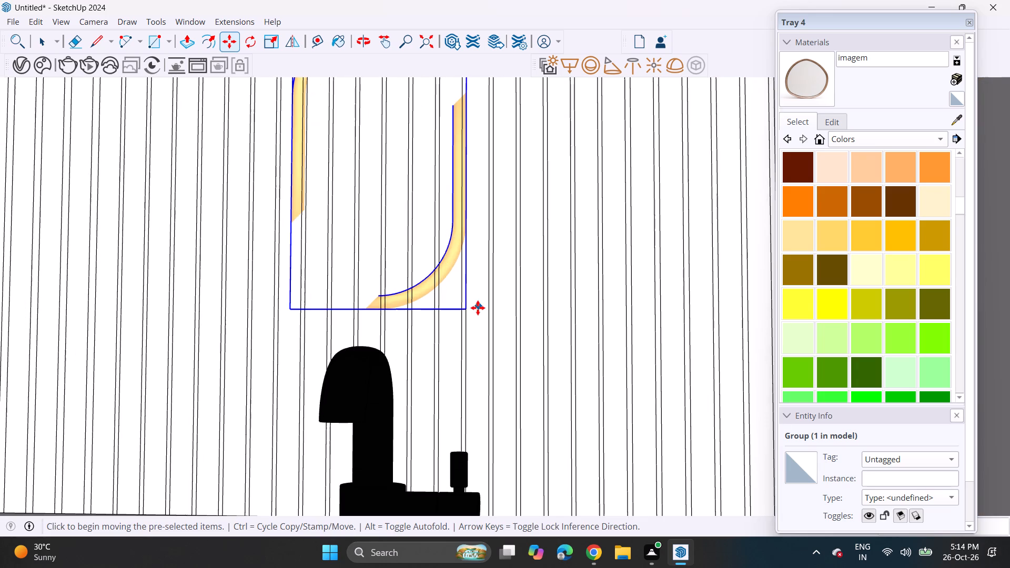
{"action": "middle_click_drag", "start_coordinate": [471, 312], "coordinate": [452, 349]}
{"action": "left_click", "coordinate": [476, 306]}
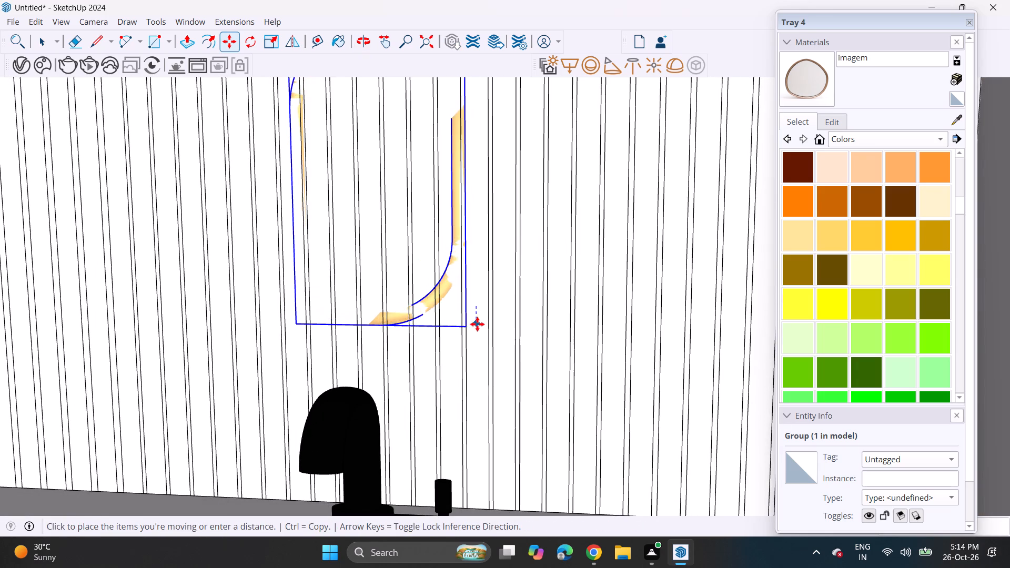
{"action": "left_click", "coordinate": [473, 316]}
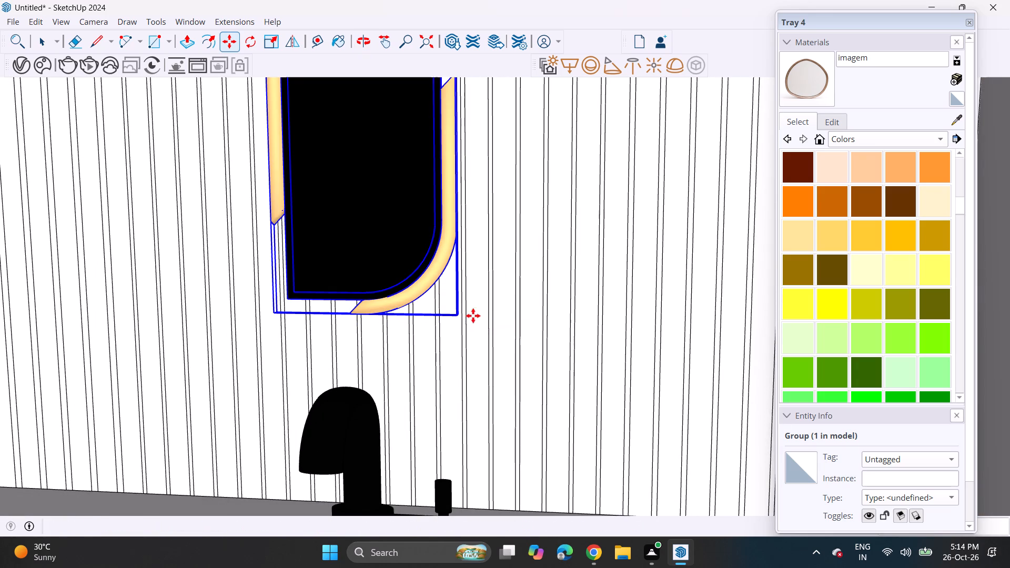
Scale the gold-framed mirror group wider along the green axis, stretching its right side outward about the opposite side.
{"action": "scroll", "coordinate": [506, 298], "scroll_direction": "down", "scroll_amount": 5}
{"action": "middle_click_drag", "start_coordinate": [503, 311], "coordinate": [512, 284]}
{"action": "scroll", "coordinate": [503, 288], "scroll_direction": "down", "scroll_amount": 1}
{"action": "scroll", "coordinate": [503, 288], "scroll_direction": "up", "scroll_amount": 1}
{"action": "scroll", "coordinate": [502, 291], "scroll_direction": "down", "scroll_amount": 11}
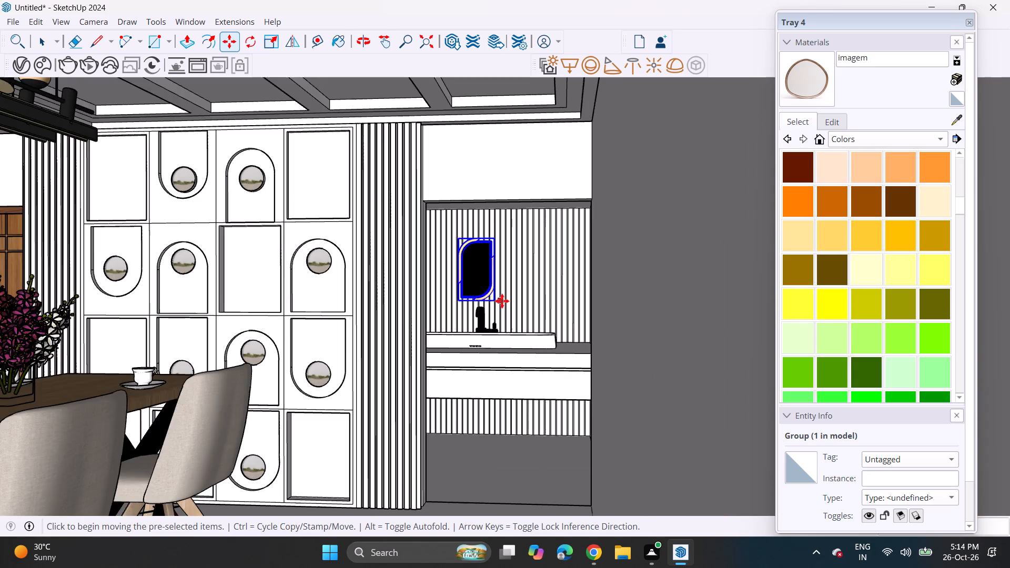
{"action": "scroll", "coordinate": [502, 301], "scroll_direction": "down", "scroll_amount": 1}
{"action": "scroll", "coordinate": [468, 323], "scroll_direction": "up", "scroll_amount": 1}
{"action": "middle_click_drag", "start_coordinate": [473, 322], "coordinate": [531, 296], "text": "shift"}
{"action": "scroll", "coordinate": [561, 249], "scroll_direction": "up", "scroll_amount": 5}
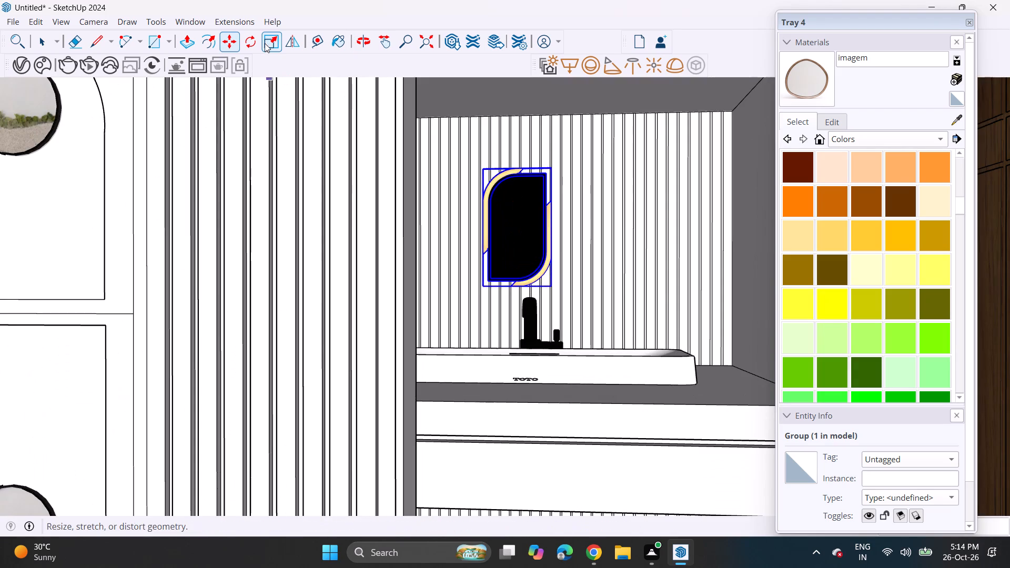
{"action": "left_click", "coordinate": [275, 38]}
{"action": "middle_click_drag", "start_coordinate": [548, 228], "coordinate": [537, 245]}
{"action": "scroll", "coordinate": [570, 221], "scroll_direction": "up", "scroll_amount": 5}
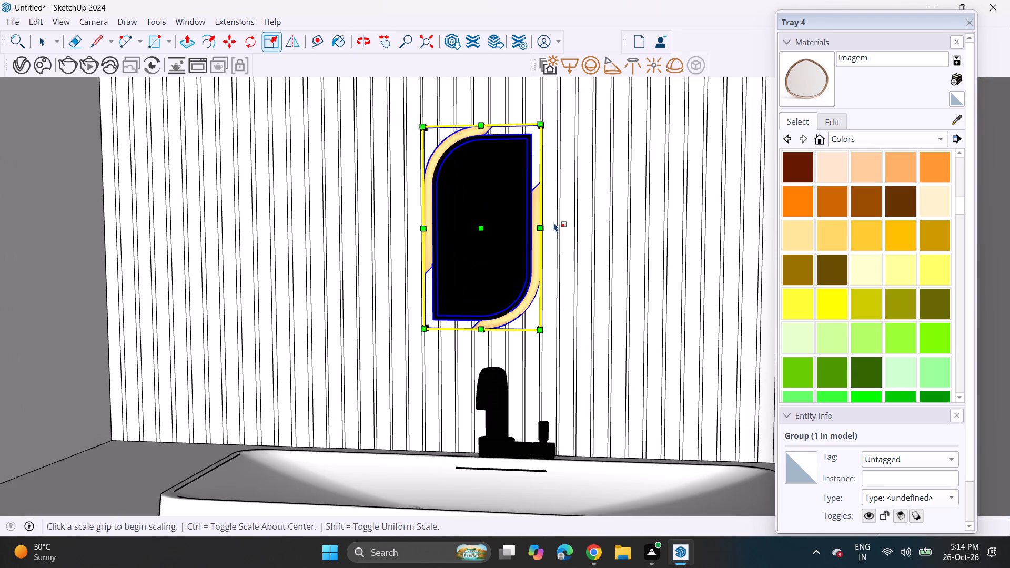
{"action": "middle_click_drag", "start_coordinate": [542, 222], "coordinate": [522, 238]}
{"action": "scroll", "coordinate": [548, 232], "scroll_direction": "up", "scroll_amount": 7}
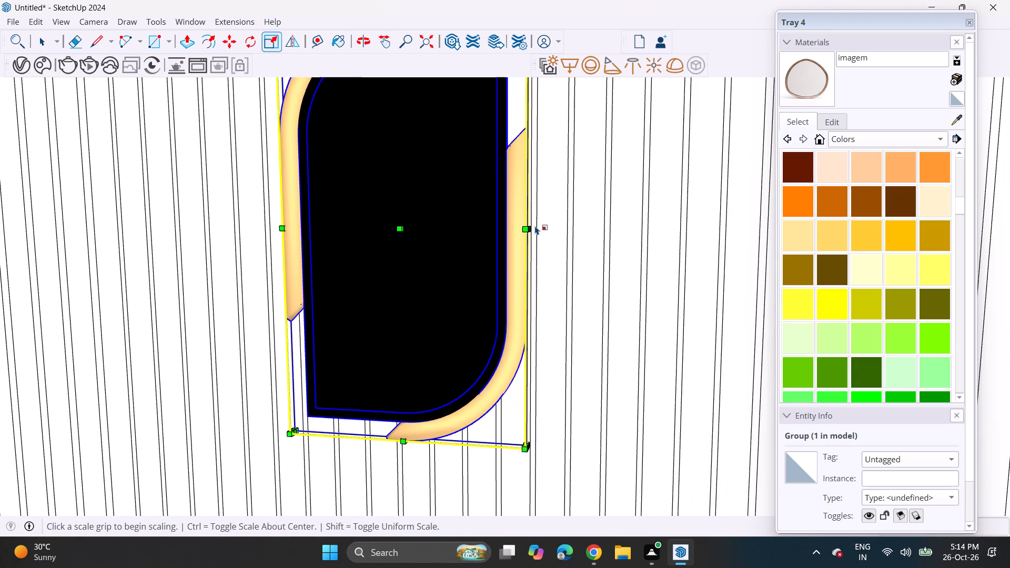
{"action": "middle_click_drag", "start_coordinate": [531, 228], "coordinate": [507, 279]}
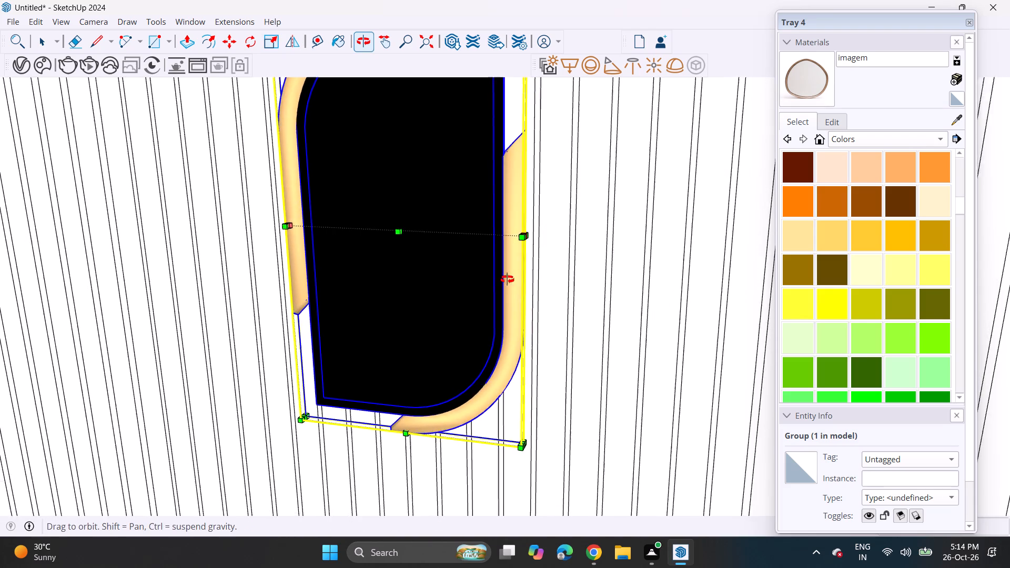
{"action": "middle_click_drag", "start_coordinate": [507, 279], "coordinate": [500, 308]}
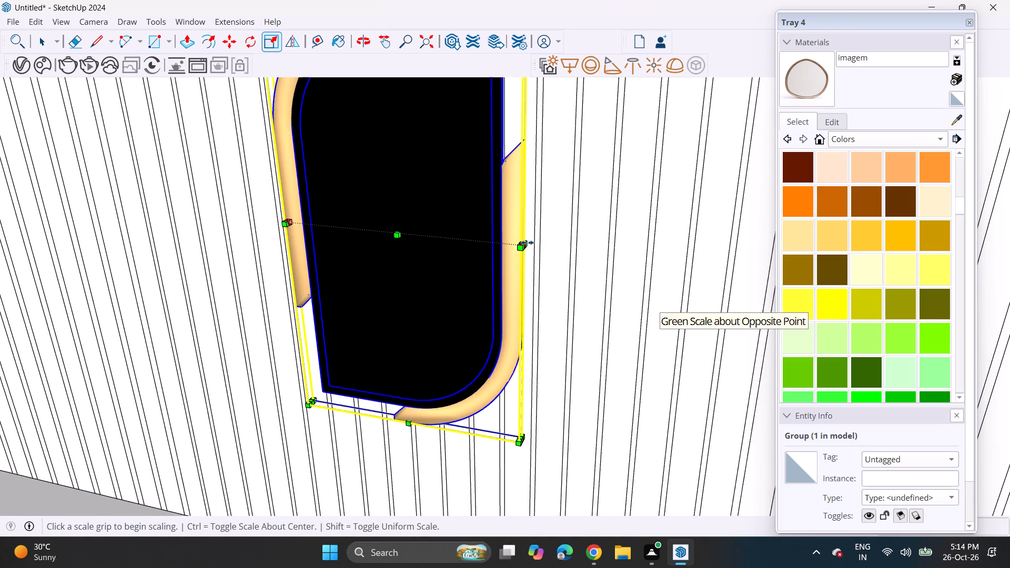
{"action": "left_click", "coordinate": [527, 242]}
{"action": "left_click", "coordinate": [670, 249]}
Enlarge the widened mirror group uniformly by scaling it outward from its upper-left corner in two passes.
{"action": "middle_click_drag", "start_coordinate": [520, 225], "coordinate": [567, 357], "text": "shift"}
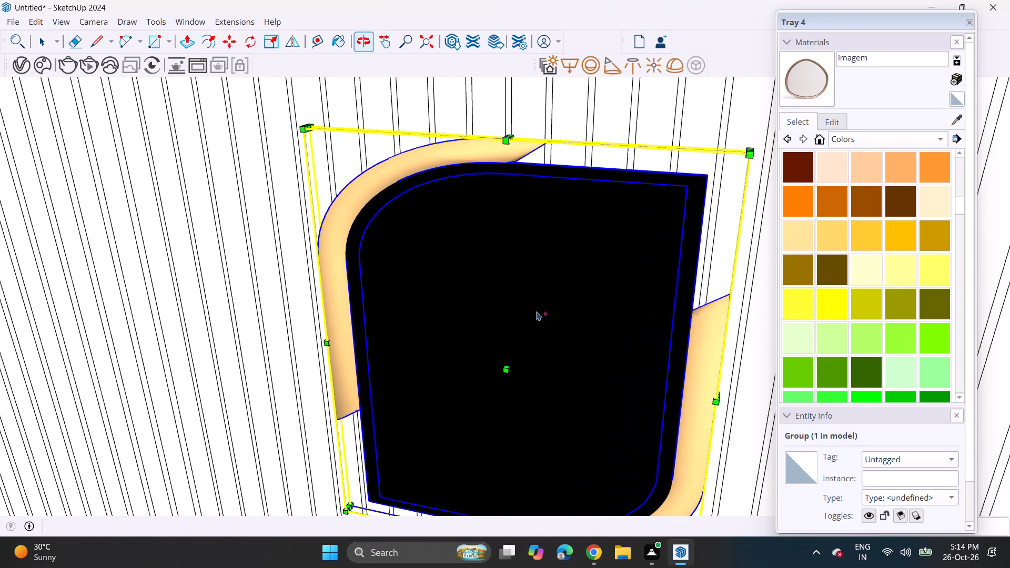
{"action": "left_click", "coordinate": [306, 128]}
{"action": "left_click", "coordinate": [255, 79]}
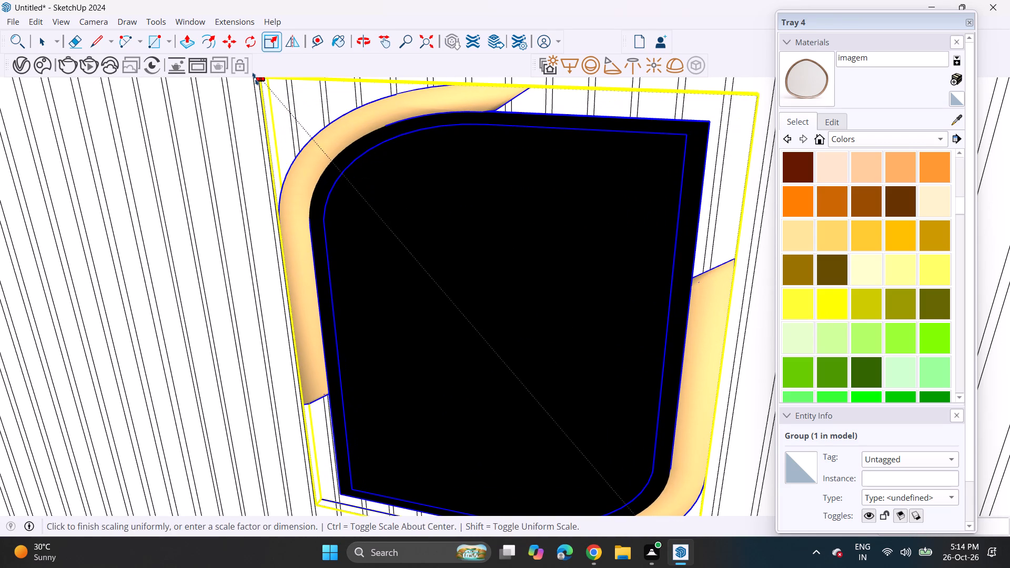
{"action": "middle_click_drag", "start_coordinate": [267, 85], "coordinate": [315, 205], "text": "shift"}
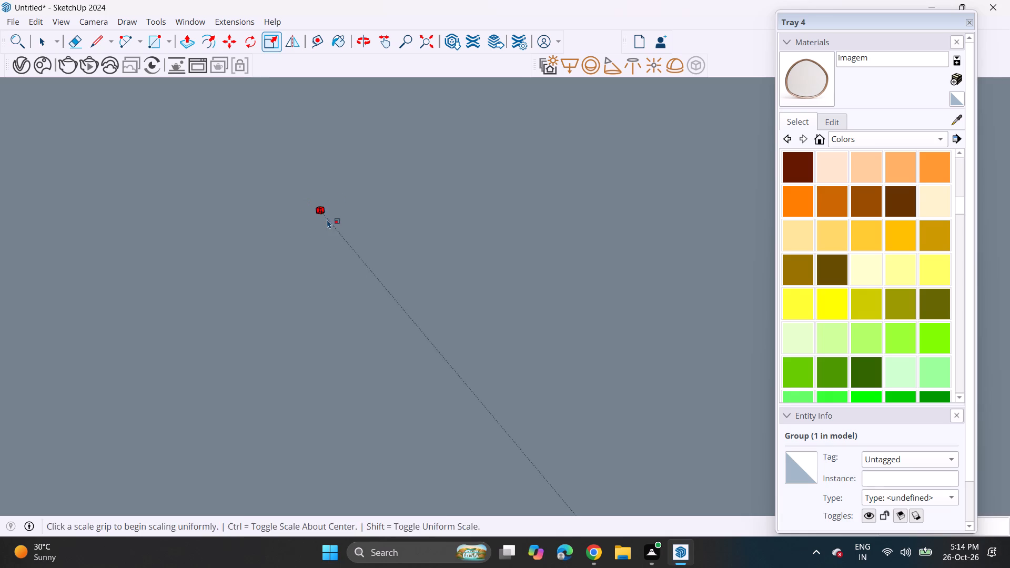
{"action": "middle_click_drag", "start_coordinate": [334, 211], "coordinate": [361, 72], "text": "shift"}
{"action": "scroll", "coordinate": [372, 278], "scroll_direction": "up", "scroll_amount": 2}
{"action": "middle_click_drag", "start_coordinate": [373, 277], "coordinate": [407, 150]}
{"action": "scroll", "coordinate": [388, 314], "scroll_direction": "down", "scroll_amount": 1}
{"action": "middle_click_drag", "start_coordinate": [390, 314], "coordinate": [409, 127], "text": "shift"}
{"action": "scroll", "coordinate": [395, 314], "scroll_direction": "up", "scroll_amount": 1, "text": "shift"}
{"action": "middle_click_drag", "start_coordinate": [388, 351], "coordinate": [407, 130], "text": "shift"}
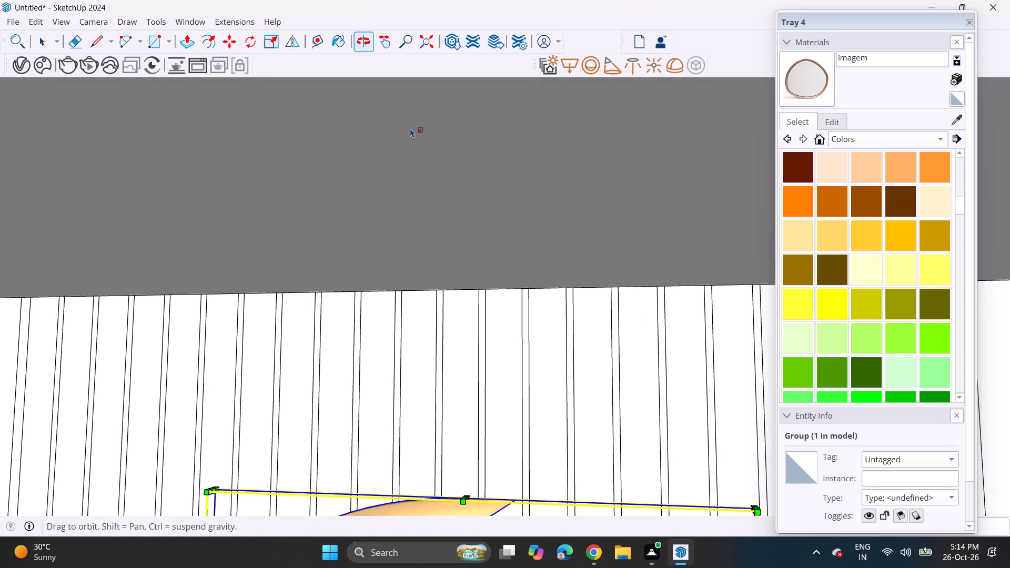
{"action": "scroll", "coordinate": [392, 386], "scroll_direction": "up", "scroll_amount": 1, "text": "shift"}
{"action": "middle_click_drag", "start_coordinate": [393, 380], "coordinate": [432, 138], "text": "shift"}
{"action": "middle_click_drag", "start_coordinate": [289, 252], "coordinate": [258, 344]}
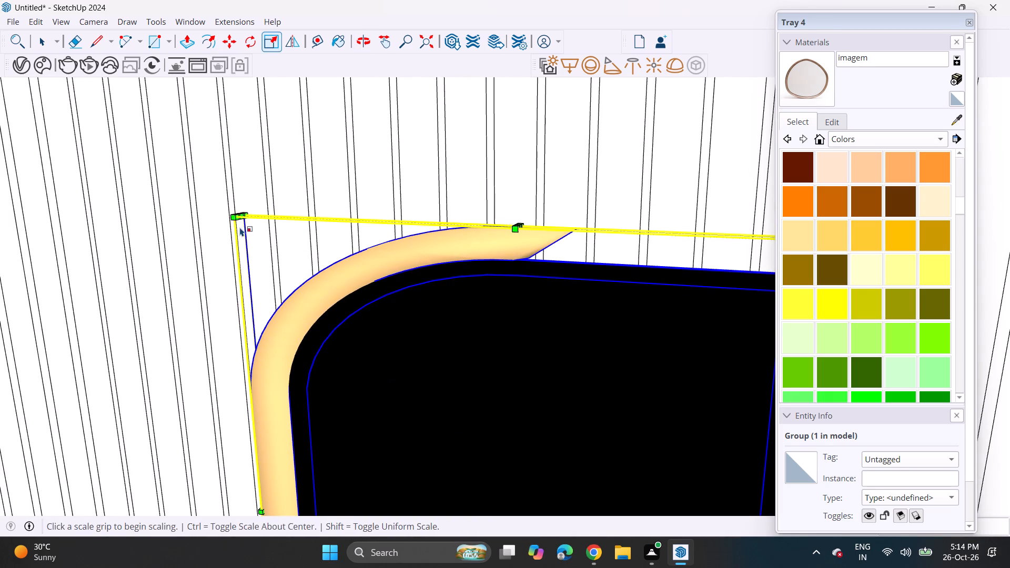
{"action": "left_click", "coordinate": [240, 217]}
{"action": "left_click", "coordinate": [216, 137]}
Push/Pull the first slat strip at the left corner of the recess's back wall outward.
{"action": "scroll", "coordinate": [214, 197], "scroll_direction": "down", "scroll_amount": 8}
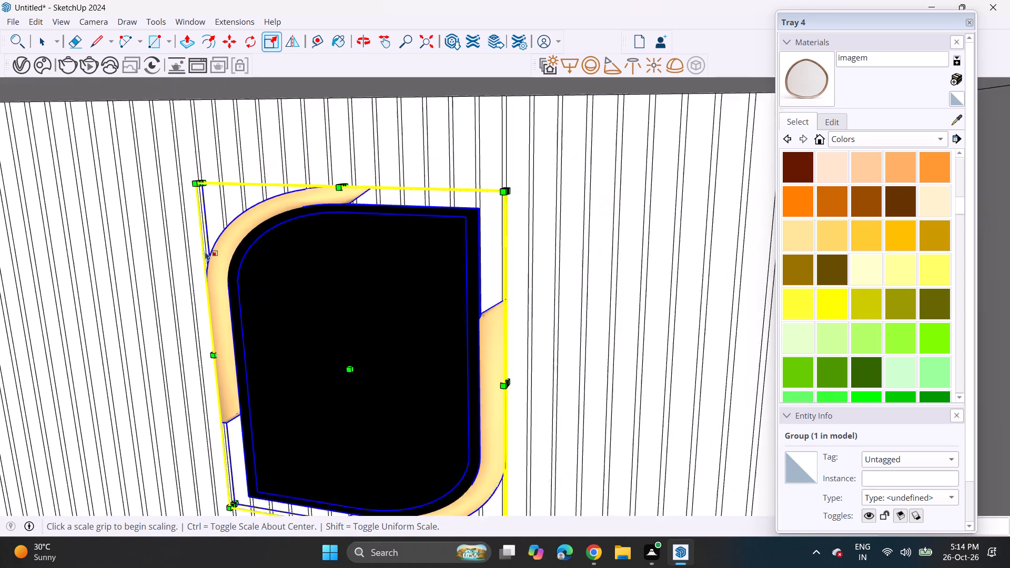
{"action": "scroll", "coordinate": [205, 251], "scroll_direction": "down", "scroll_amount": 2}
{"action": "middle_click_drag", "start_coordinate": [201, 268], "coordinate": [334, 188], "text": "shift"}
{"action": "scroll", "coordinate": [422, 44], "scroll_direction": "up", "scroll_amount": 1, "text": "shift"}
{"action": "middle_click_drag", "start_coordinate": [335, 376], "coordinate": [403, 197]}
{"action": "middle_click_drag", "start_coordinate": [362, 385], "coordinate": [448, 189], "text": "shift"}
{"action": "scroll", "coordinate": [327, 398], "scroll_direction": "up", "scroll_amount": 1, "text": "shift"}
{"action": "middle_click_drag", "start_coordinate": [335, 399], "coordinate": [347, 353], "text": "shift"}
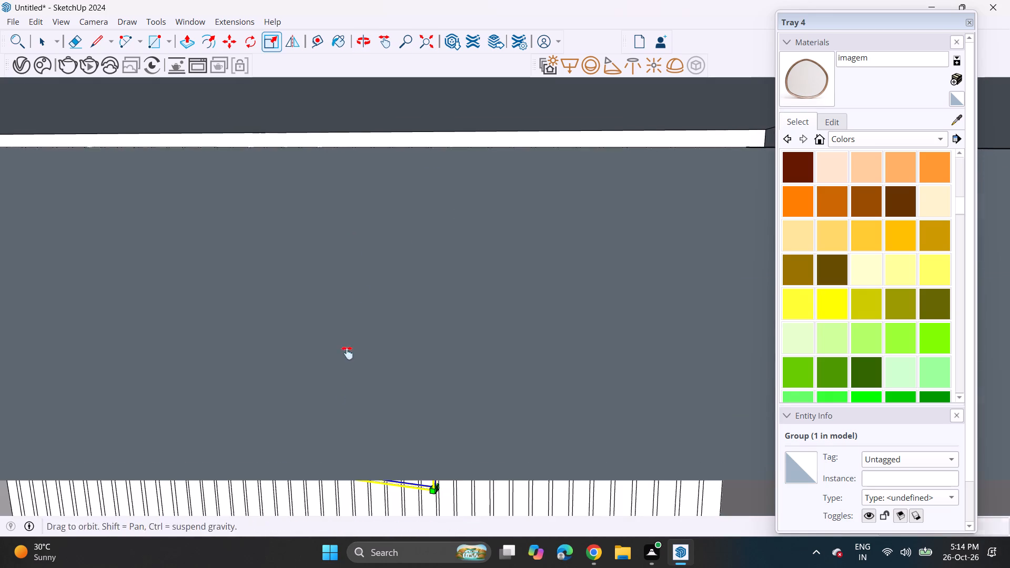
{"action": "middle_click_drag", "start_coordinate": [347, 353], "coordinate": [412, 187], "text": "shift"}
{"action": "middle_click_drag", "start_coordinate": [319, 354], "coordinate": [457, 150], "text": "shift"}
{"action": "middle_click_drag", "start_coordinate": [239, 316], "coordinate": [301, 342], "text": "shift"}
{"action": "key", "text": "space"}
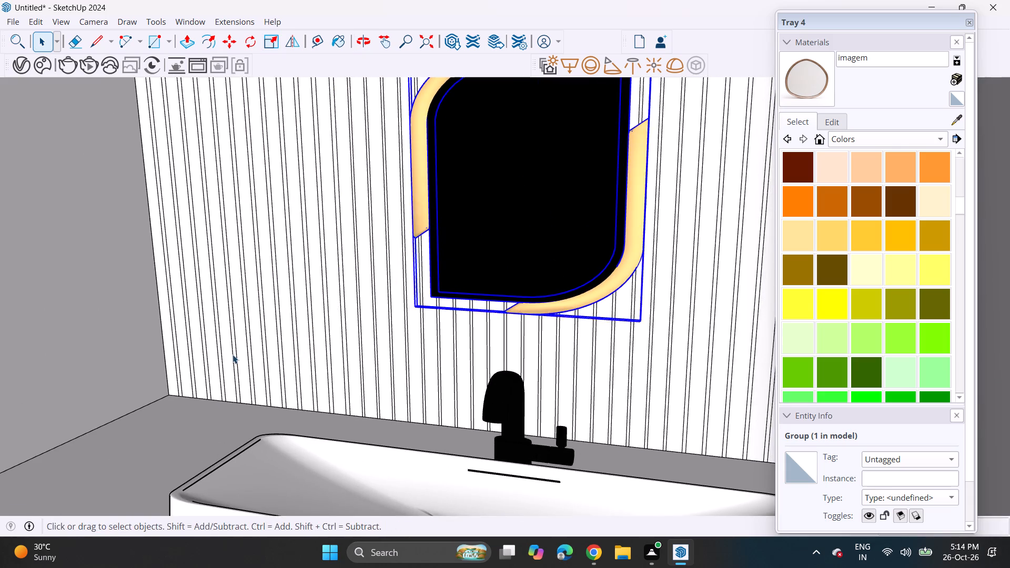
{"action": "scroll", "coordinate": [229, 354], "scroll_direction": "up", "scroll_amount": 5}
{"action": "key", "text": "m"}
{"action": "scroll", "coordinate": [184, 361], "scroll_direction": "down", "scroll_amount": 1}
{"action": "scroll", "coordinate": [183, 361], "scroll_direction": "up", "scroll_amount": 3}
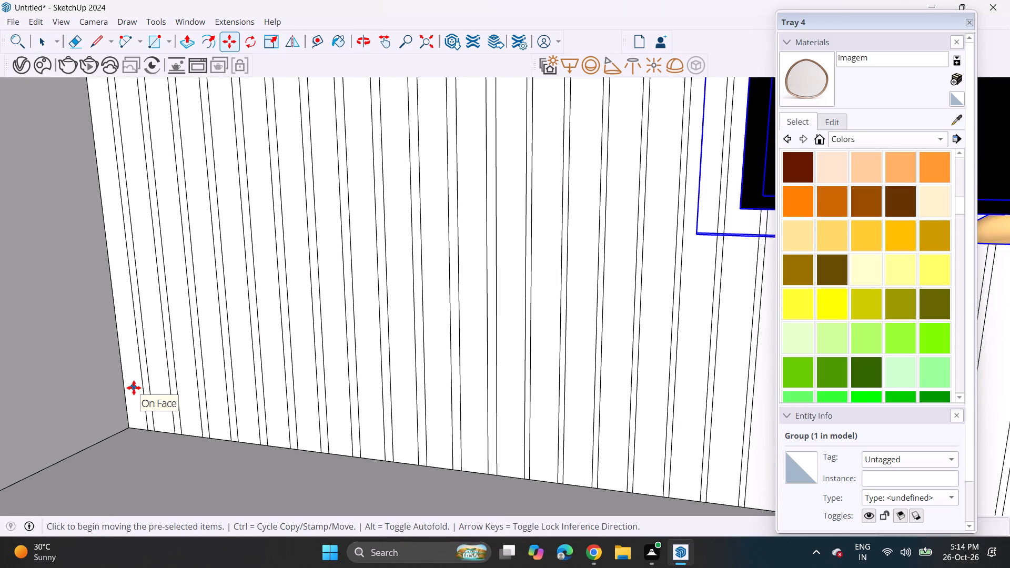
{"action": "left_click", "coordinate": [182, 50]}
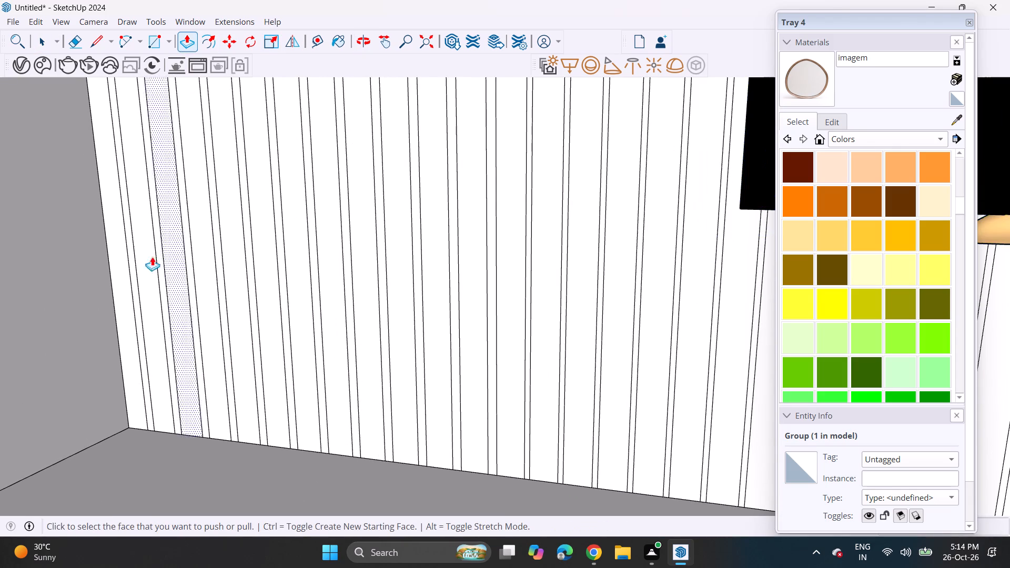
{"action": "scroll", "coordinate": [119, 403], "scroll_direction": "up", "scroll_amount": 1}
{"action": "scroll", "coordinate": [119, 403], "scroll_direction": "down", "scroll_amount": 1}
{"action": "scroll", "coordinate": [119, 403], "scroll_direction": "up", "scroll_amount": 2}
{"action": "left_click", "coordinate": [129, 419]}
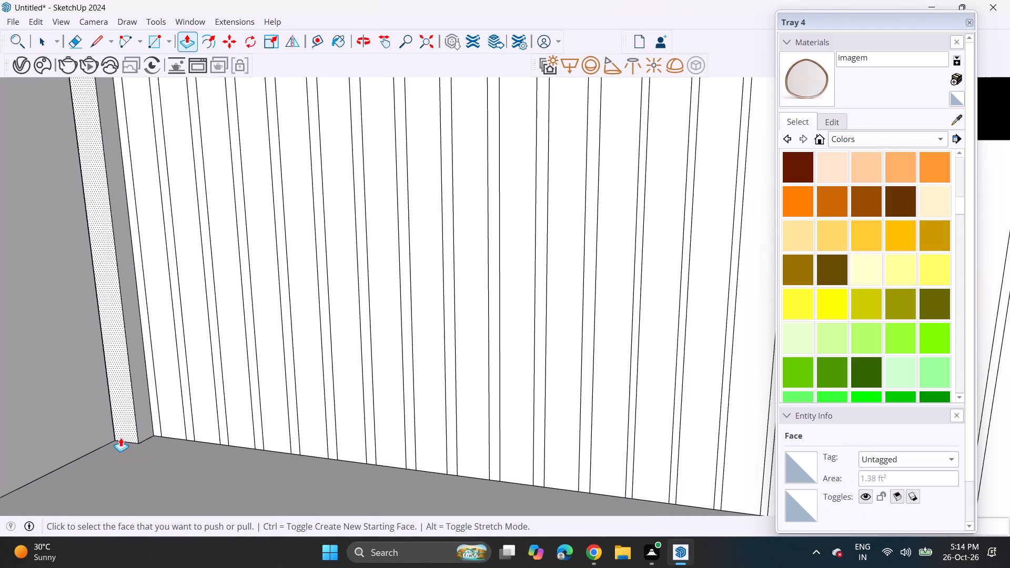
{"action": "left_click", "coordinate": [120, 438]}
Repeat the same extrusion on the consecutive wide slat strips from the second one towards the mirror.
{"action": "double_click", "coordinate": [177, 428]}
{"action": "double_click", "coordinate": [204, 427]}
{"action": "double_click", "coordinate": [236, 429]}
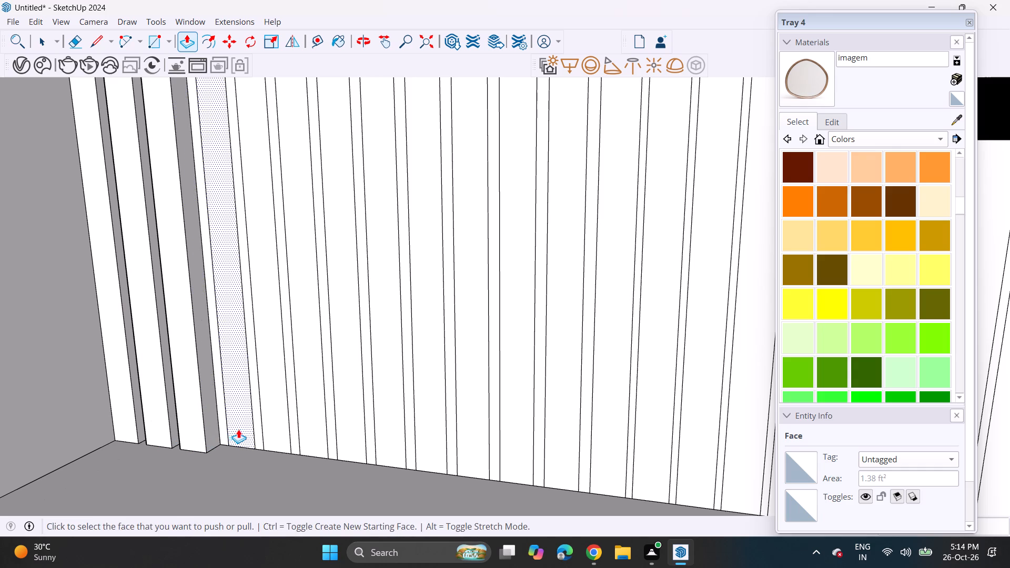
{"action": "double_click", "coordinate": [276, 427]}
{"action": "double_click", "coordinate": [303, 430]}
{"action": "double_click", "coordinate": [341, 434]}
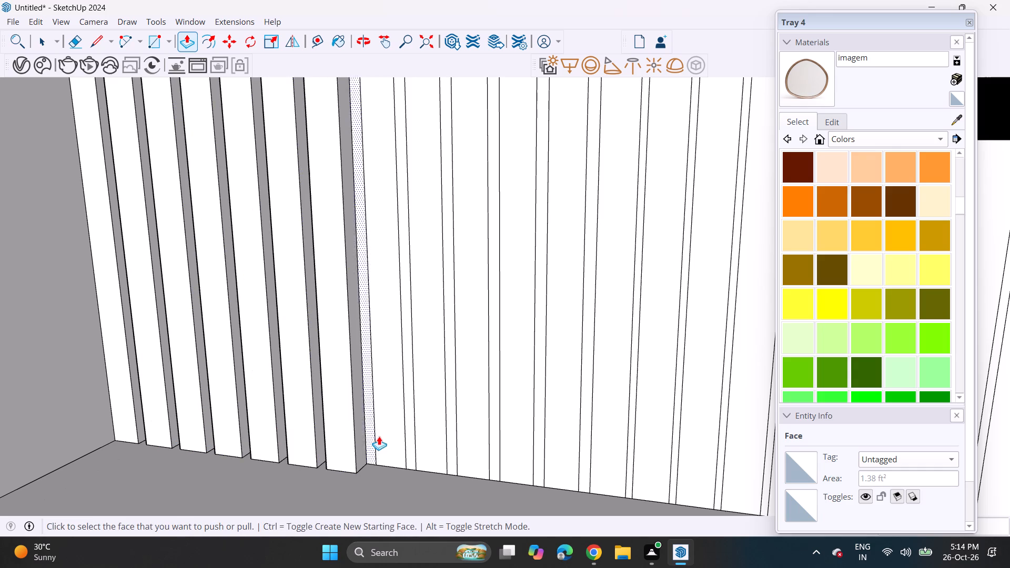
{"action": "double_click", "coordinate": [379, 436]}
{"action": "double_click", "coordinate": [426, 440]}
{"action": "double_click", "coordinate": [475, 452]}
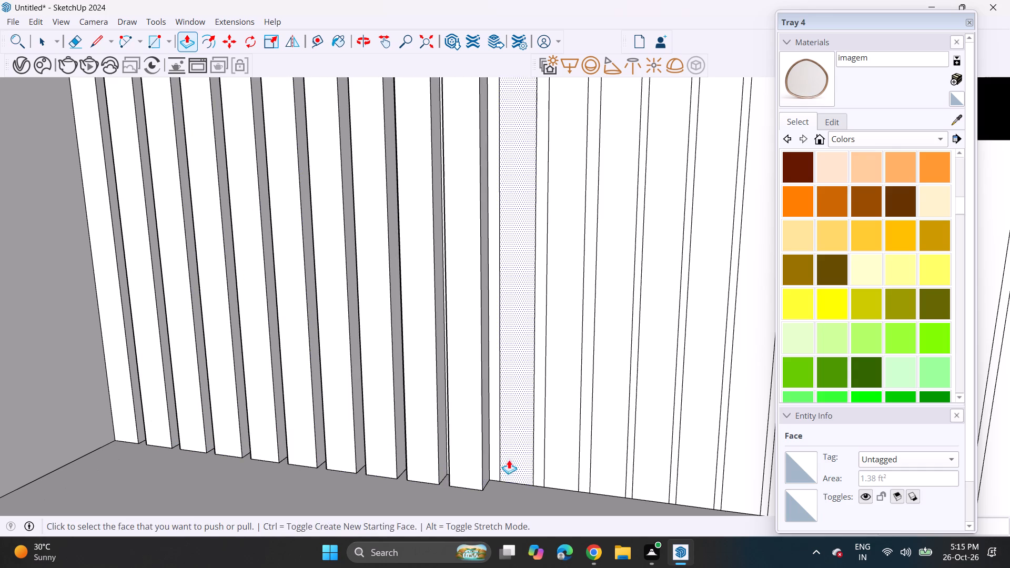
{"action": "double_click", "coordinate": [512, 465]}
{"action": "scroll", "coordinate": [516, 463], "scroll_direction": "down", "scroll_amount": 4}
{"action": "double_click", "coordinate": [553, 462]}
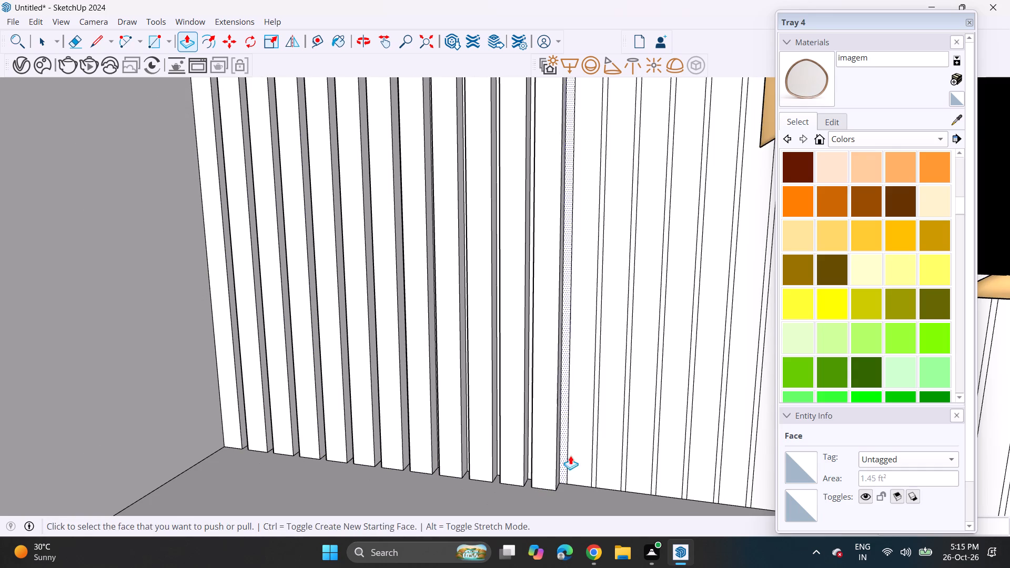
Extrude the following slat strips by the same depth, continuing behind the faucet and beneath the mirror.
{"action": "middle_click_drag", "start_coordinate": [570, 452], "coordinate": [172, 400]}
{"action": "double_click", "coordinate": [207, 430]}
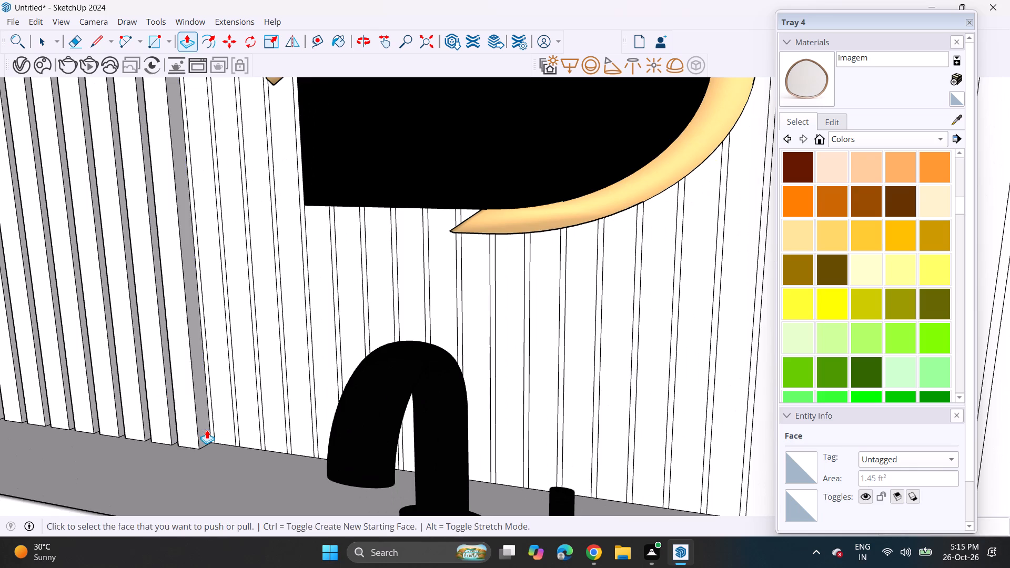
{"action": "double_click", "coordinate": [216, 426]}
{"action": "left_click", "coordinate": [262, 428]}
{"action": "key", "text": "Escape"}
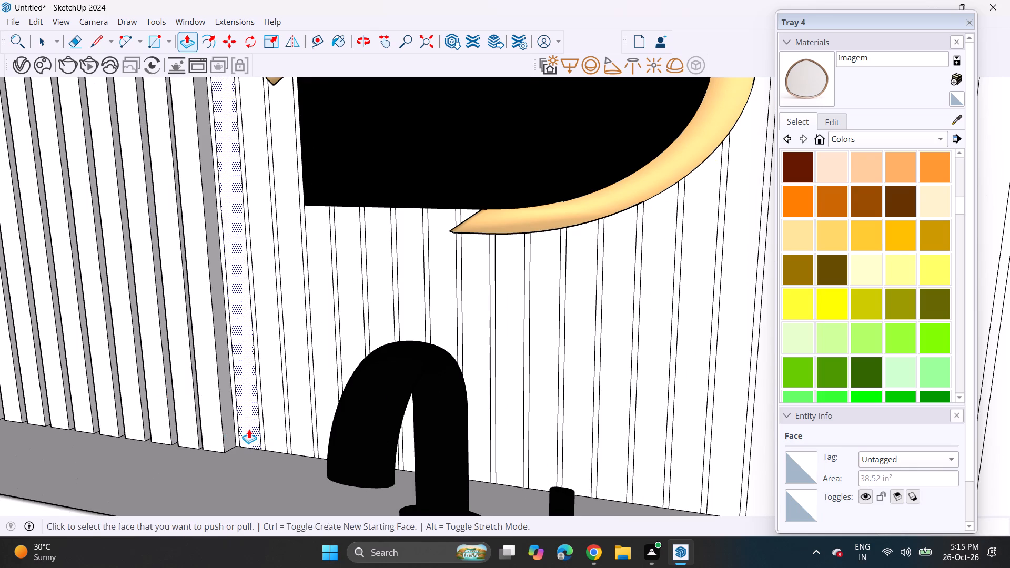
{"action": "double_click", "coordinate": [249, 429]}
{"action": "double_click", "coordinate": [280, 429]}
{"action": "double_click", "coordinate": [304, 432]}
{"action": "double_click", "coordinate": [322, 434]}
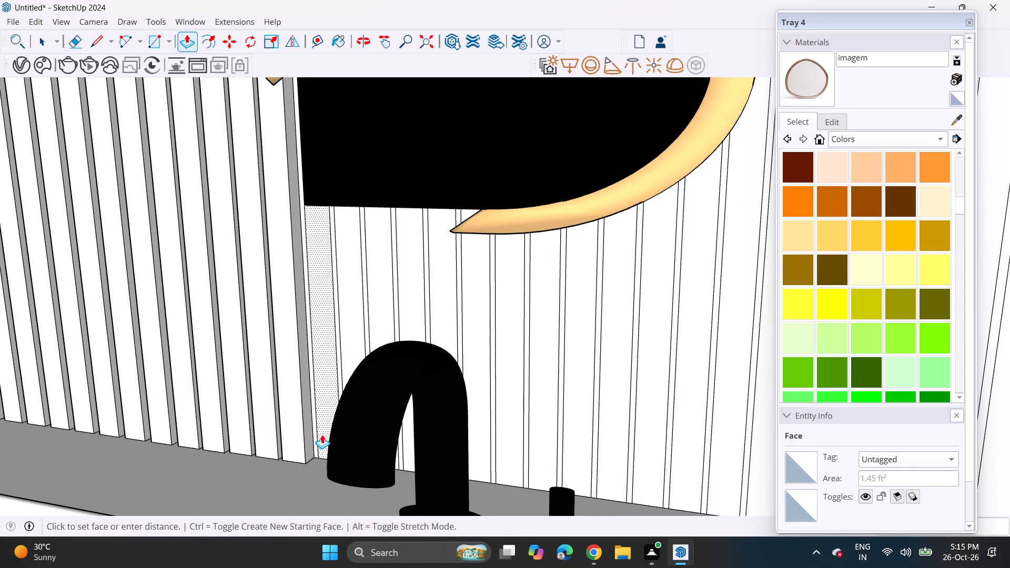
{"action": "double_click", "coordinate": [347, 359]}
{"action": "double_click", "coordinate": [373, 318]}
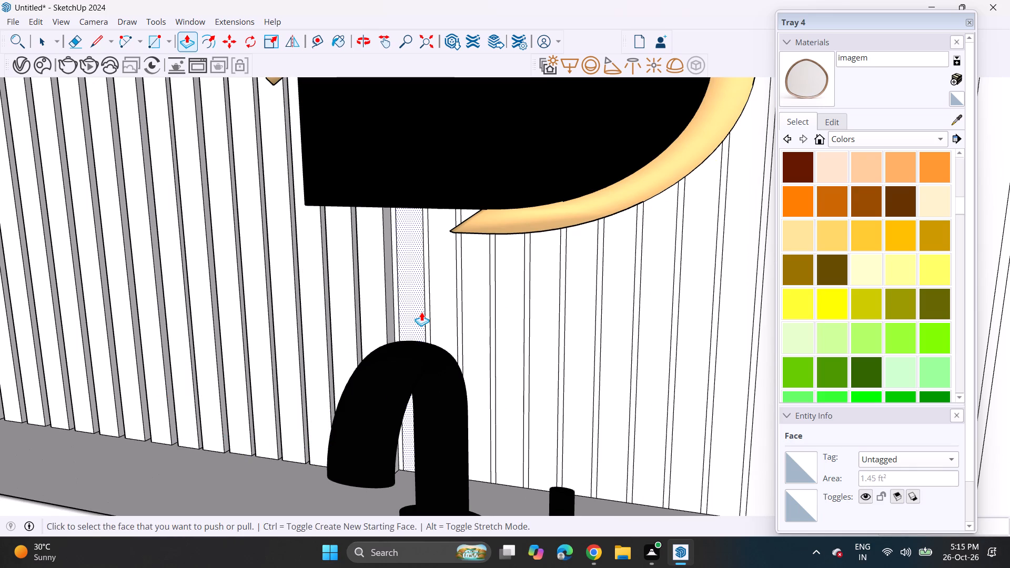
{"action": "double_click", "coordinate": [421, 312]}
{"action": "double_click", "coordinate": [449, 312]}
{"action": "double_click", "coordinate": [470, 317]}
{"action": "double_click", "coordinate": [502, 323]}
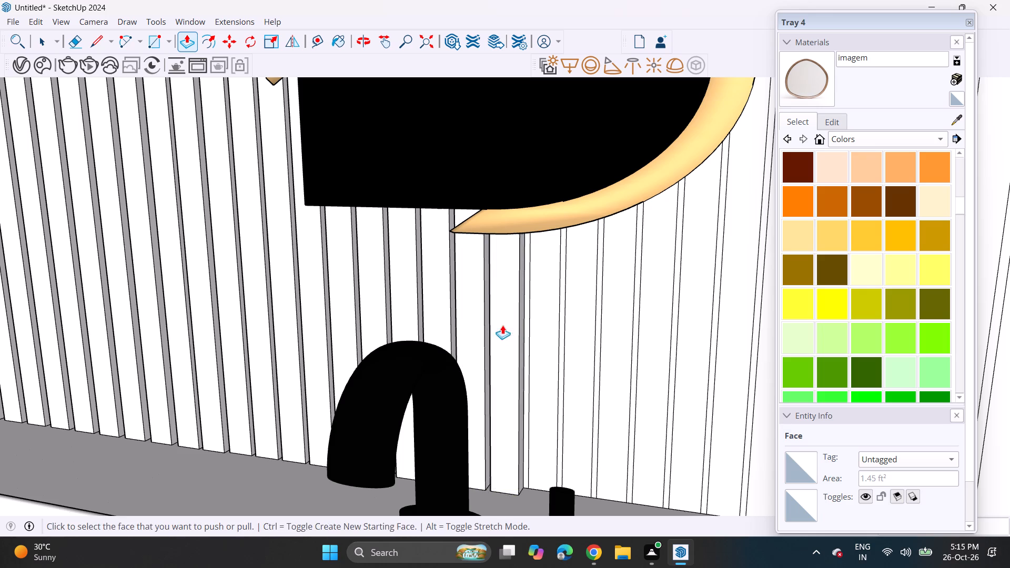
Continue the same extrusion on the wide slat strips to the right of the faucet, past the mirror's rounded lower corner.
{"action": "middle_click_drag", "start_coordinate": [540, 336], "coordinate": [290, 296], "text": "shift"}
{"action": "double_click", "coordinate": [288, 322]}
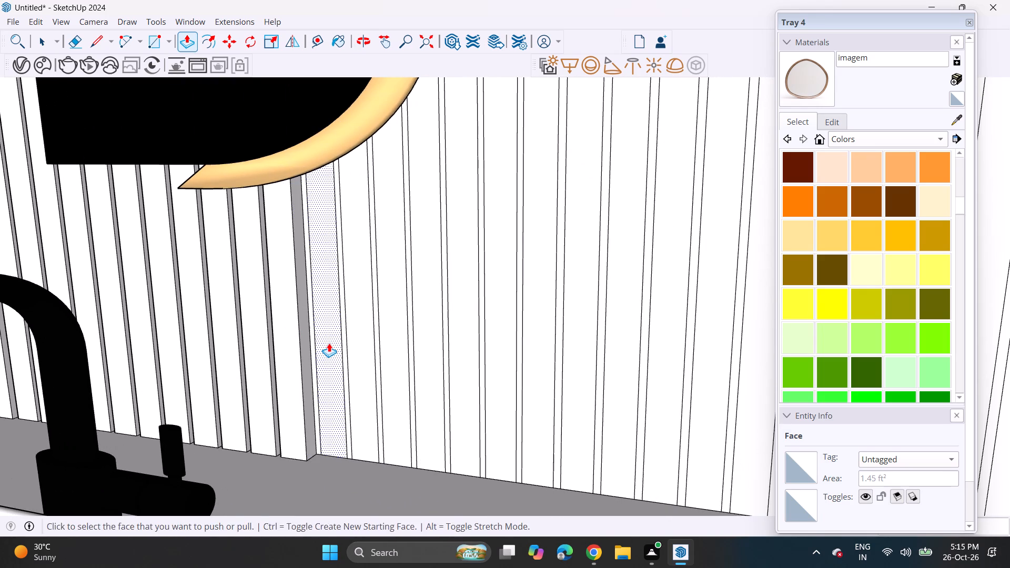
{"action": "double_click", "coordinate": [329, 343]}
{"action": "double_click", "coordinate": [360, 358]}
{"action": "double_click", "coordinate": [391, 382]}
{"action": "double_click", "coordinate": [422, 389]}
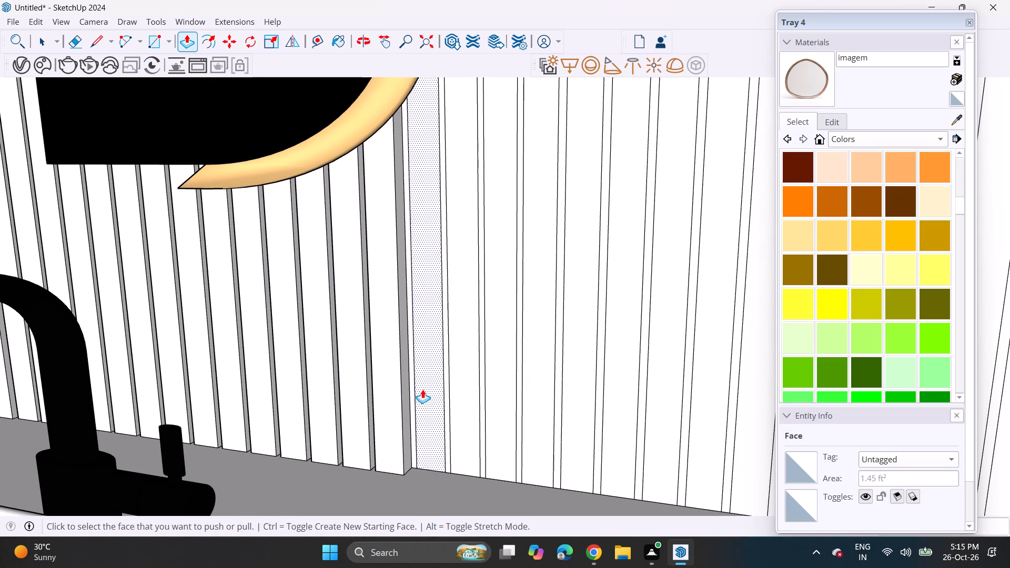
{"action": "double_click", "coordinate": [471, 394]}
{"action": "triple_click", "coordinate": [488, 400]}
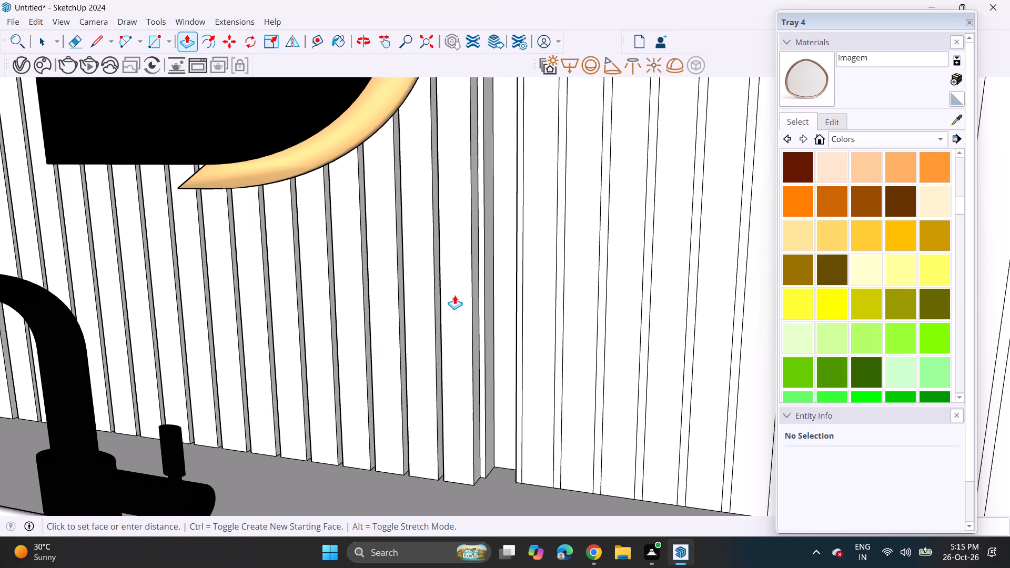
{"action": "key", "text": "Escape"}
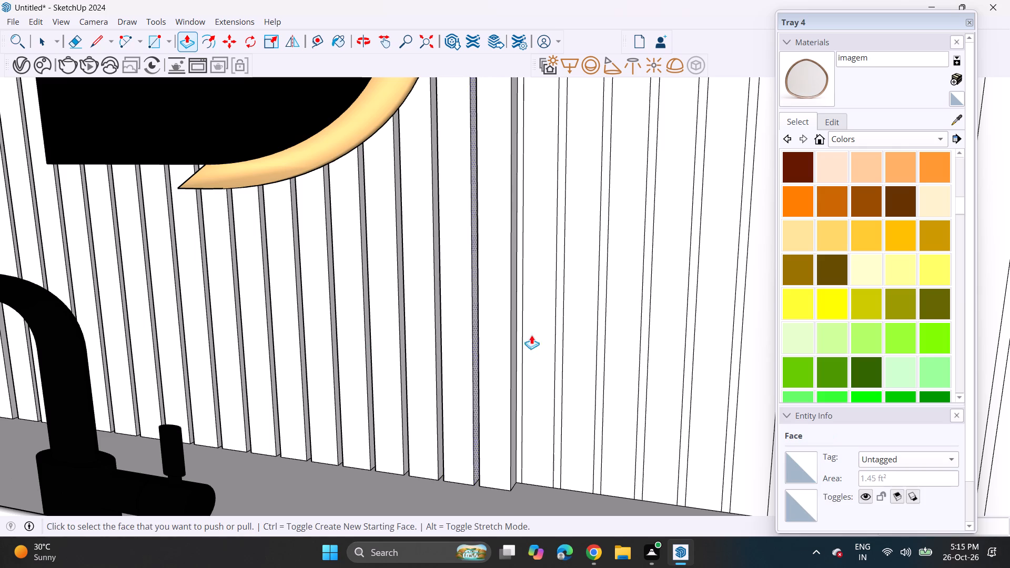
{"action": "left_click", "coordinate": [542, 342]}
{"action": "left_click", "coordinate": [539, 342]}
{"action": "left_click", "coordinate": [472, 265]}
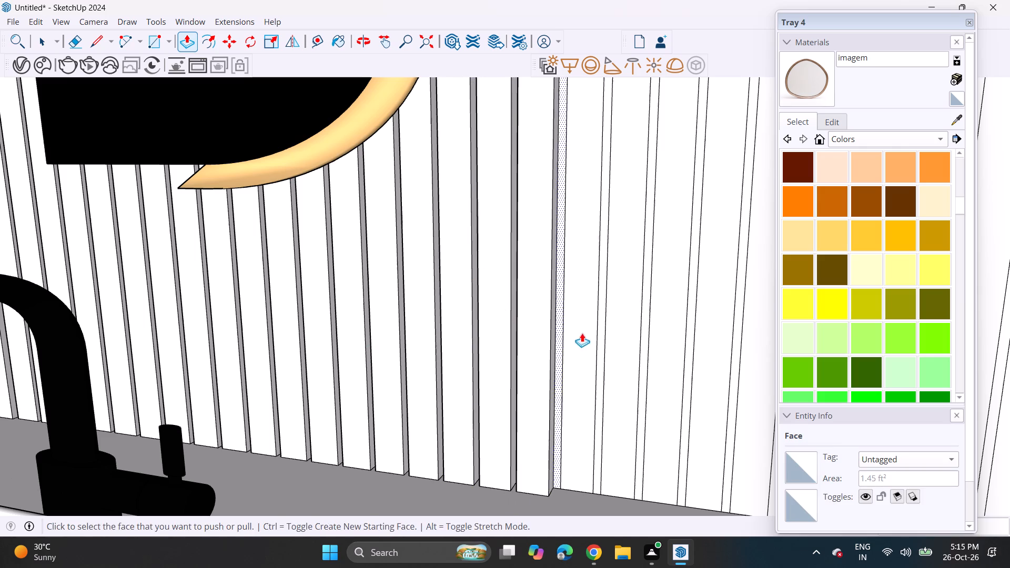
{"action": "double_click", "coordinate": [584, 343]}
{"action": "double_click", "coordinate": [610, 358]}
{"action": "double_click", "coordinate": [655, 361]}
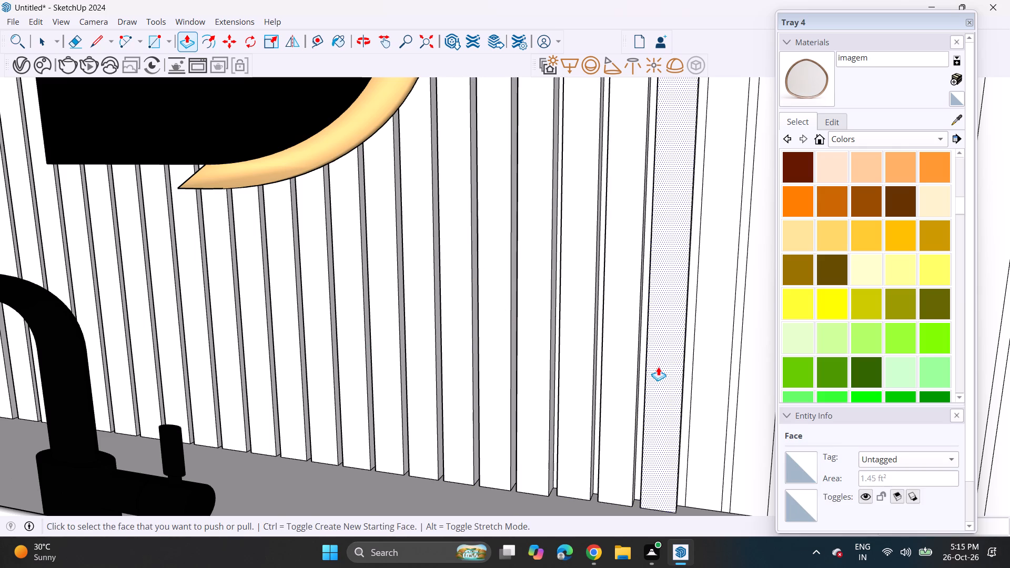
Extrude the remaining wide slat strips above the vanity by the same depth, up to the recess's right corner.
{"action": "middle_click_drag", "start_coordinate": [658, 367], "coordinate": [367, 307]}
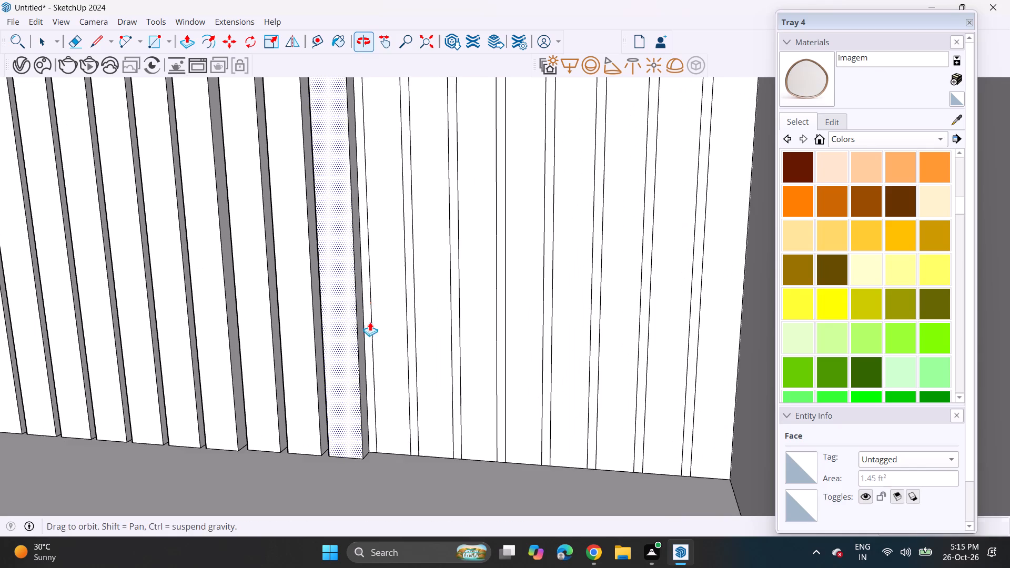
{"action": "double_click", "coordinate": [386, 360]}
{"action": "double_click", "coordinate": [440, 380]}
{"action": "double_click", "coordinate": [465, 381]}
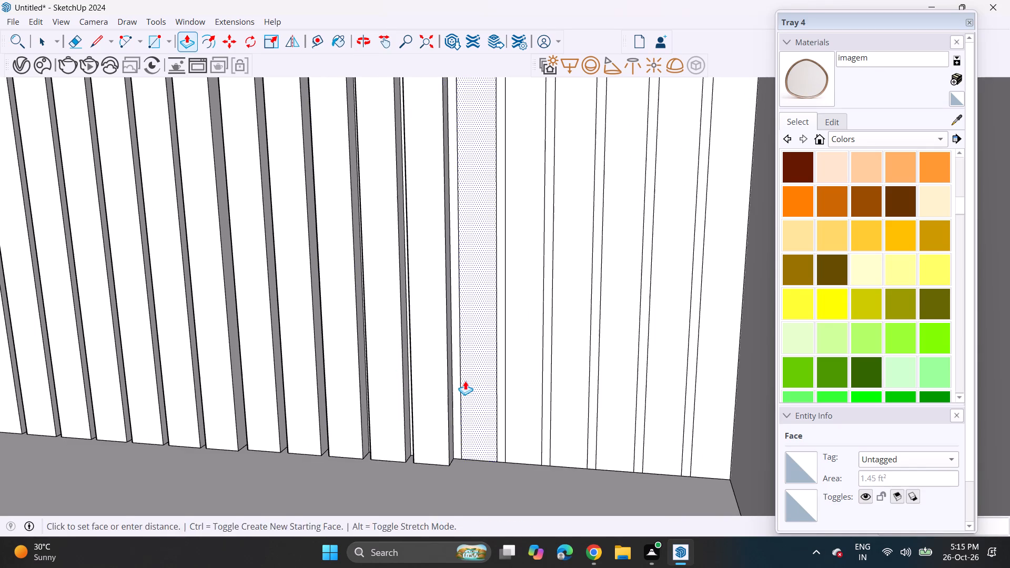
{"action": "double_click", "coordinate": [509, 381]}
{"action": "double_click", "coordinate": [552, 386]}
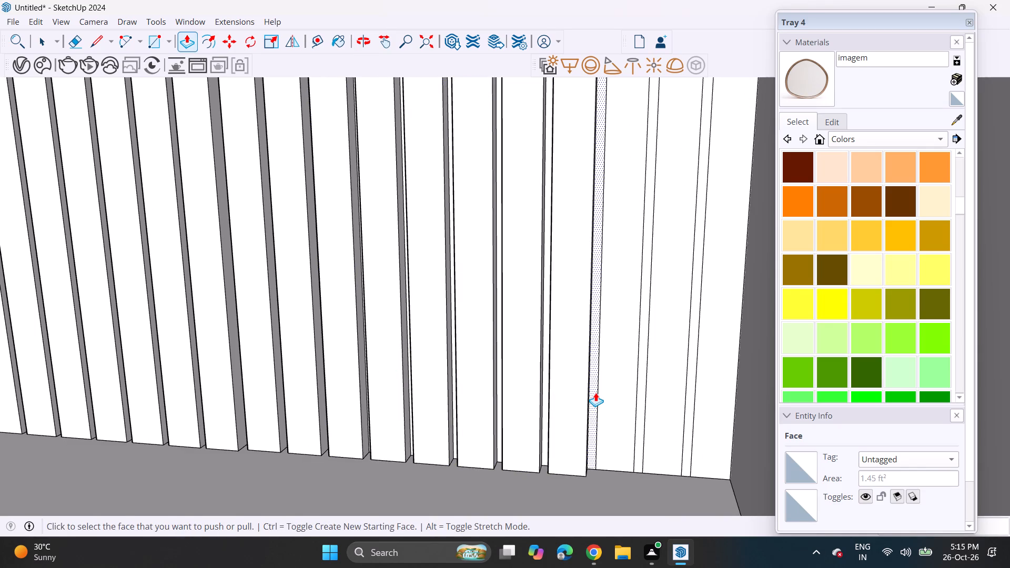
{"action": "double_click", "coordinate": [609, 393]}
{"action": "double_click", "coordinate": [650, 393]}
{"action": "double_click", "coordinate": [717, 396]}
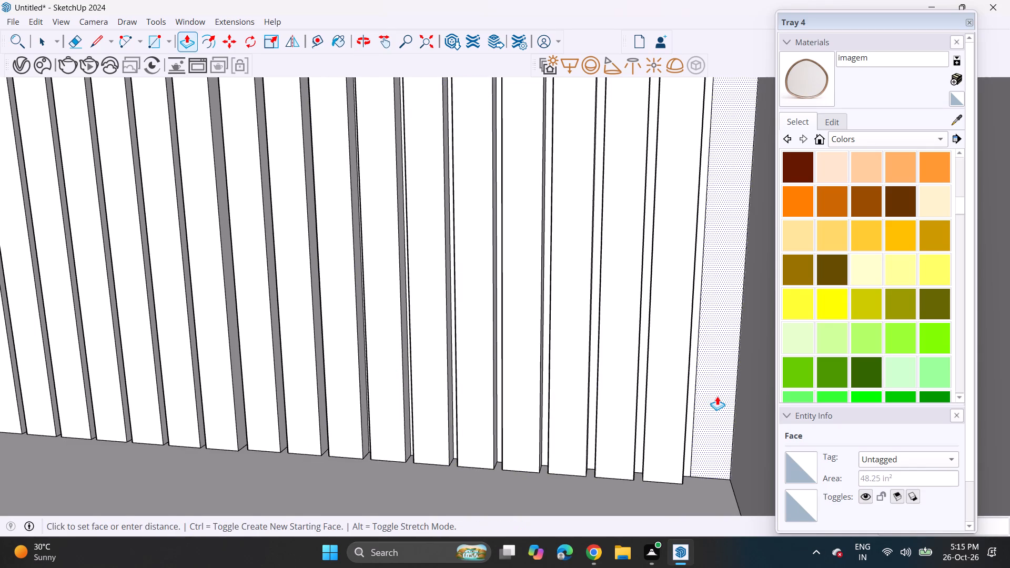
{"action": "left_click", "coordinate": [678, 411]}
Extrude the wide slat strips on the back wall beneath the vanity by the same depth, starting from the right corner.
{"action": "scroll", "coordinate": [538, 367], "scroll_direction": "down", "scroll_amount": 1}
{"action": "scroll", "coordinate": [538, 368], "scroll_direction": "up", "scroll_amount": 1}
{"action": "scroll", "coordinate": [537, 374], "scroll_direction": "down", "scroll_amount": 2}
{"action": "middle_click_drag", "start_coordinate": [494, 388], "coordinate": [523, 343]}
{"action": "middle_click_drag", "start_coordinate": [498, 414], "coordinate": [474, 211], "text": "shift"}
{"action": "scroll", "coordinate": [468, 181], "scroll_direction": "up", "scroll_amount": 1, "text": "shift"}
{"action": "middle_click_drag", "start_coordinate": [523, 393], "coordinate": [481, 158]}
{"action": "middle_click_drag", "start_coordinate": [513, 383], "coordinate": [516, 214], "text": "shift"}
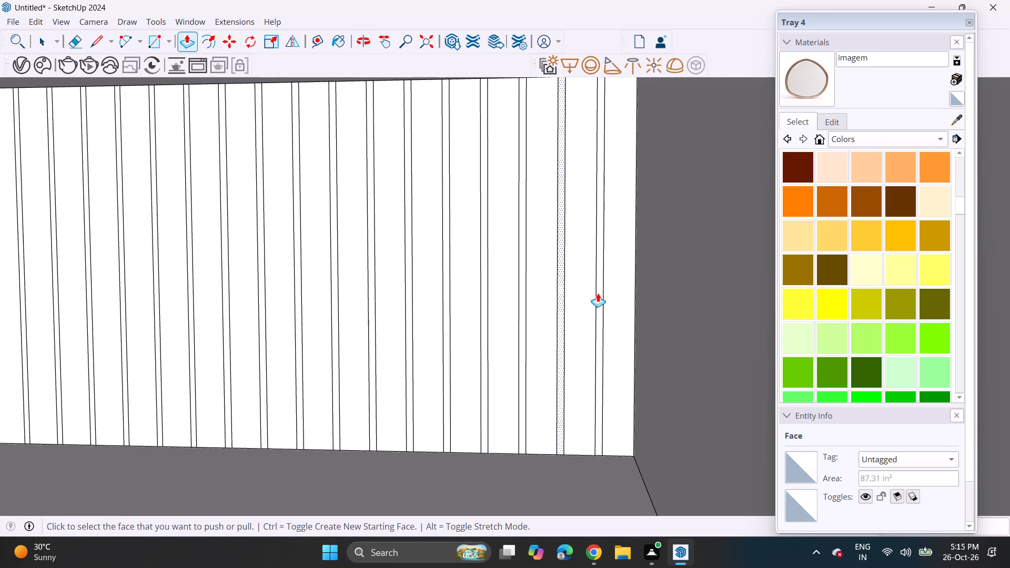
{"action": "double_click", "coordinate": [609, 330]}
{"action": "double_click", "coordinate": [592, 328]}
{"action": "double_click", "coordinate": [540, 331]}
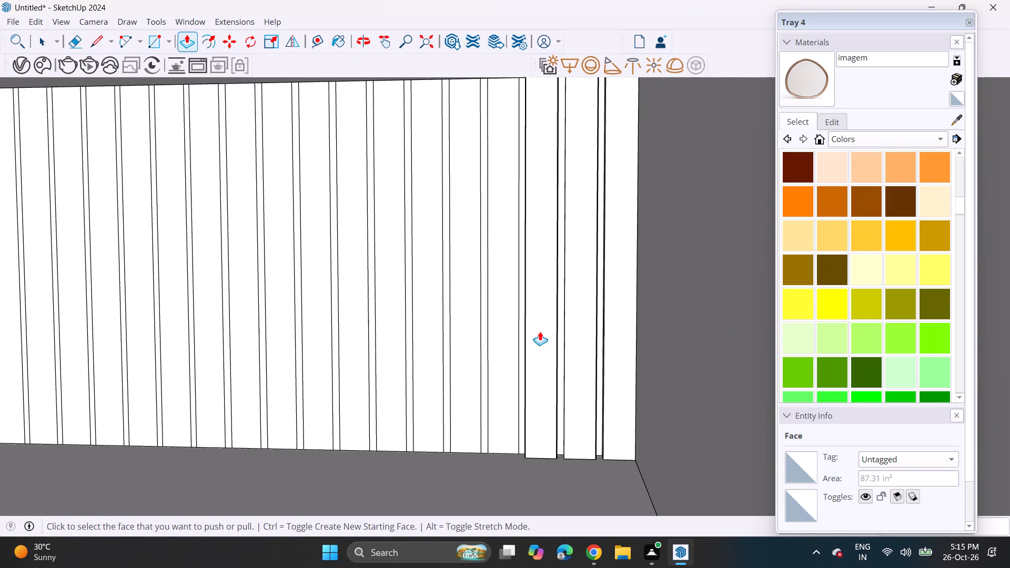
{"action": "double_click", "coordinate": [507, 328]}
{"action": "left_click", "coordinate": [458, 332]}
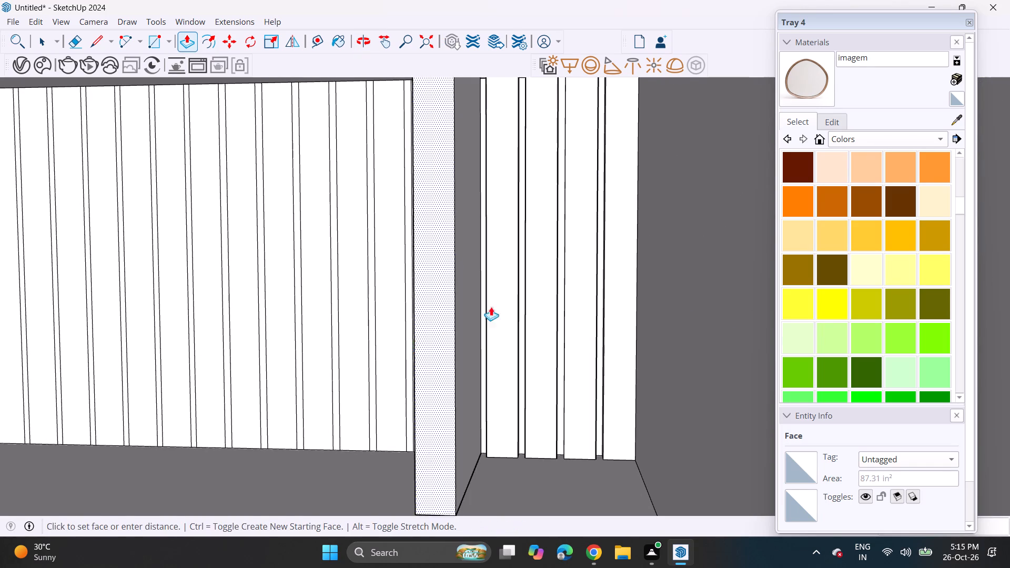
{"action": "left_click", "coordinate": [499, 317]}
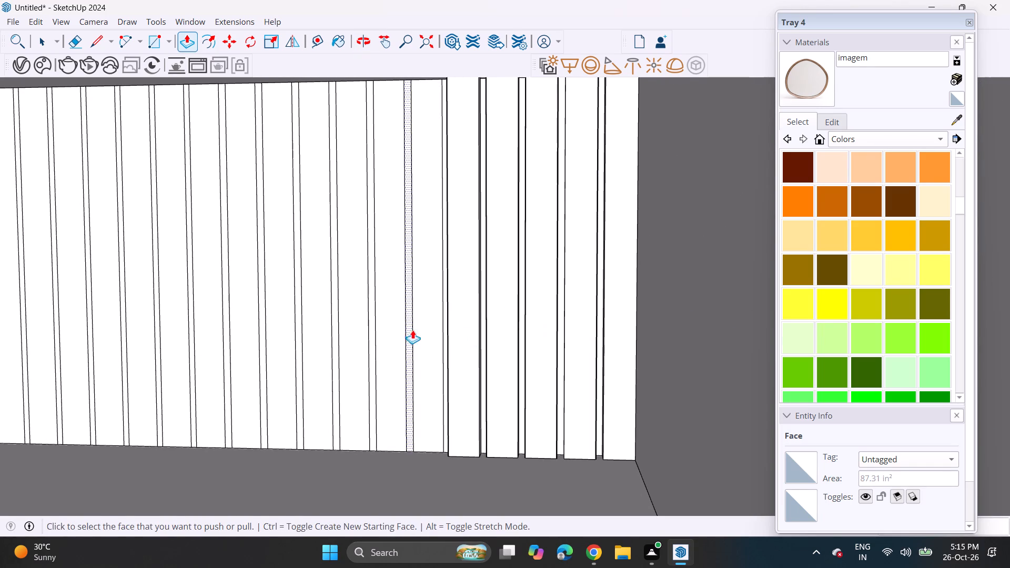
{"action": "double_click", "coordinate": [423, 332]}
{"action": "left_click", "coordinate": [487, 332]}
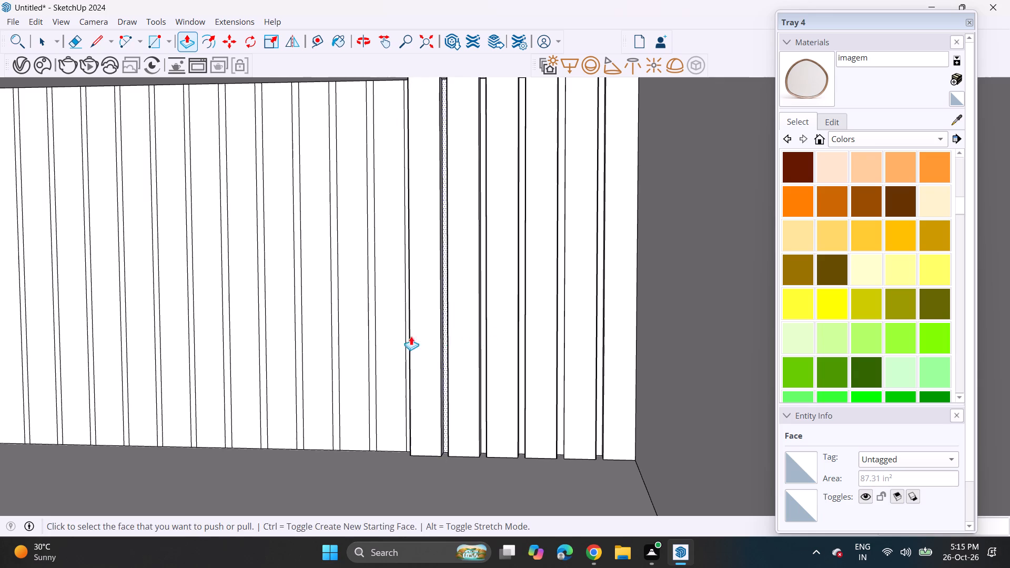
{"action": "double_click", "coordinate": [390, 342]}
{"action": "double_click", "coordinate": [358, 338]}
{"action": "double_click", "coordinate": [329, 345]}
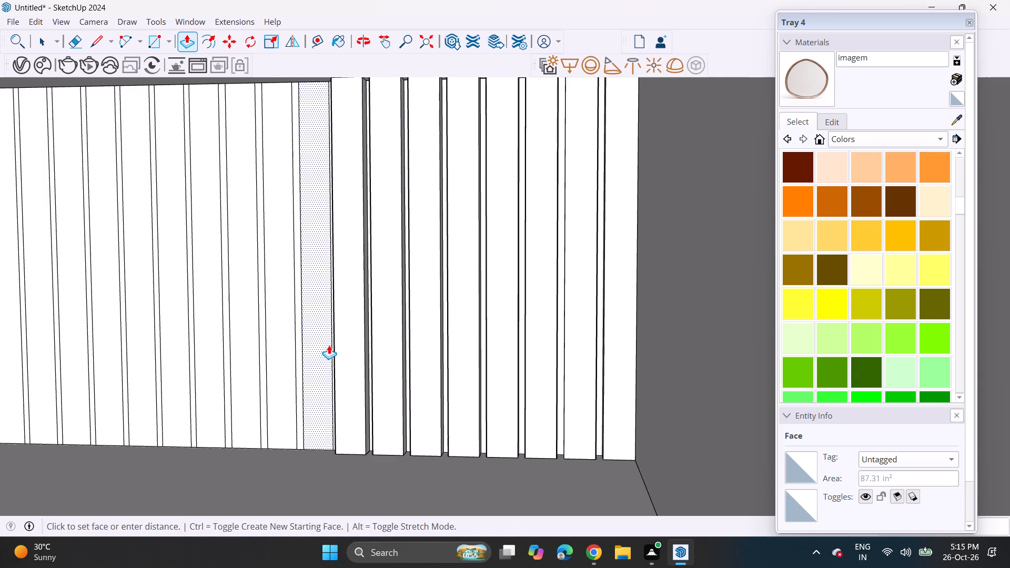
{"action": "double_click", "coordinate": [287, 354]}
Continue the same extrusion on the next wide slat strips beneath the vanity towards the left, undoing any groove extruded by mistake.
{"action": "middle_click_drag", "start_coordinate": [287, 354], "coordinate": [694, 351], "text": "shift"}
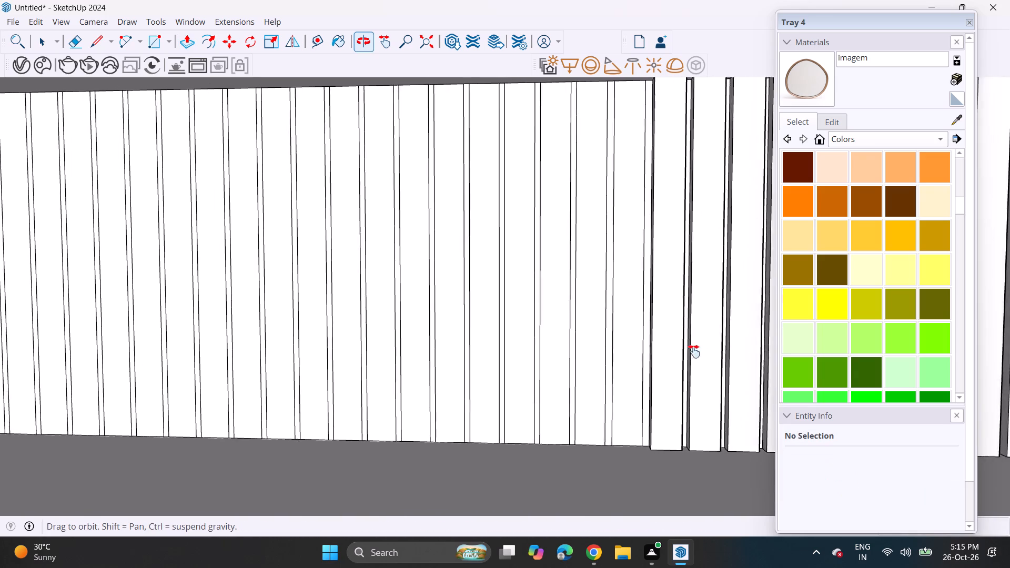
{"action": "middle_click_drag", "start_coordinate": [694, 351], "coordinate": [733, 348], "text": "shift"}
{"action": "double_click", "coordinate": [675, 349]}
{"action": "double_click", "coordinate": [647, 350]}
{"action": "double_click", "coordinate": [613, 351]}
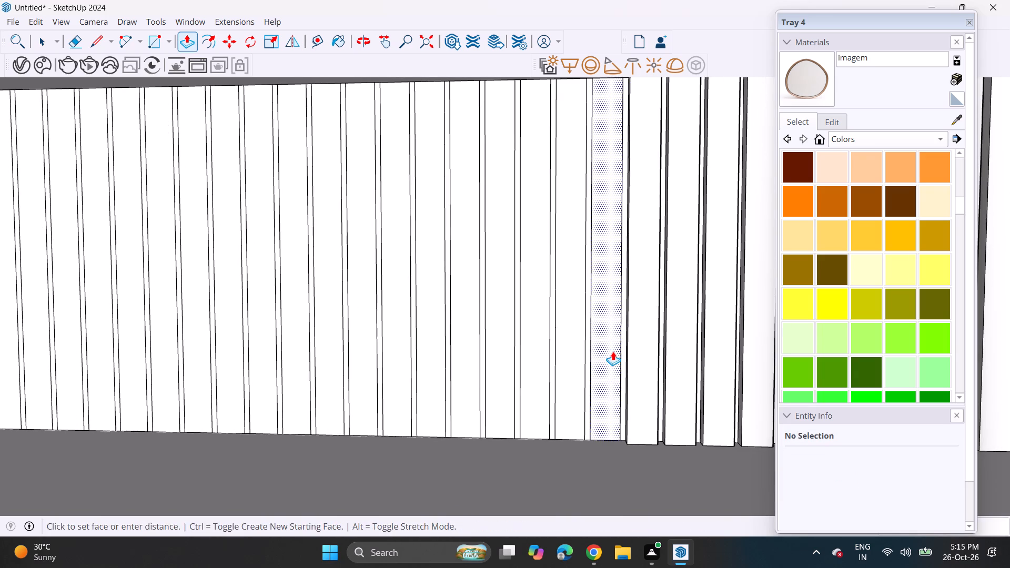
{"action": "double_click", "coordinate": [572, 356]}
{"action": "double_click", "coordinate": [544, 353]}
{"action": "left_click", "coordinate": [516, 359]}
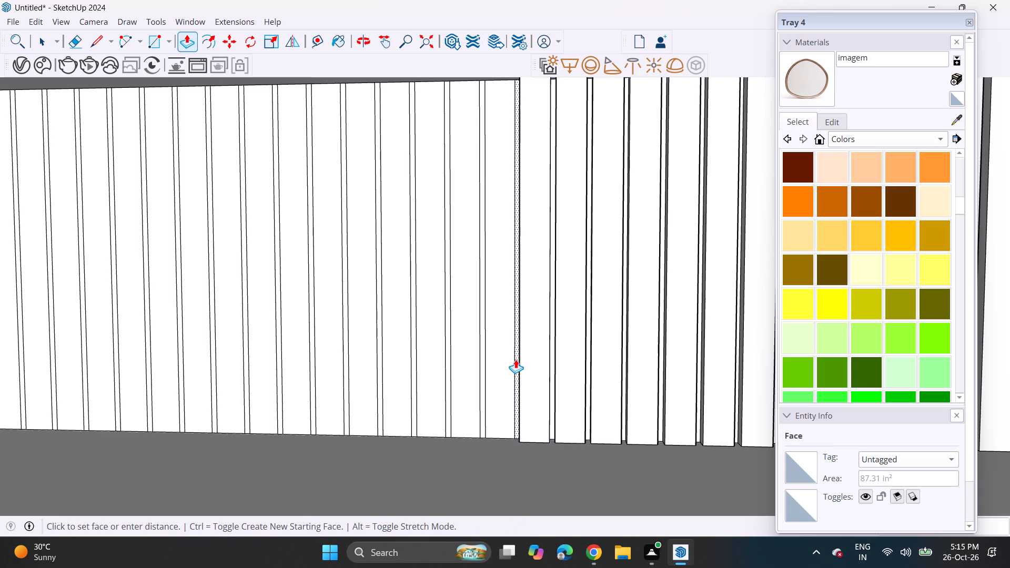
{"action": "key", "text": "Escape"}
{"action": "double_click", "coordinate": [499, 361]}
{"action": "double_click", "coordinate": [467, 364]}
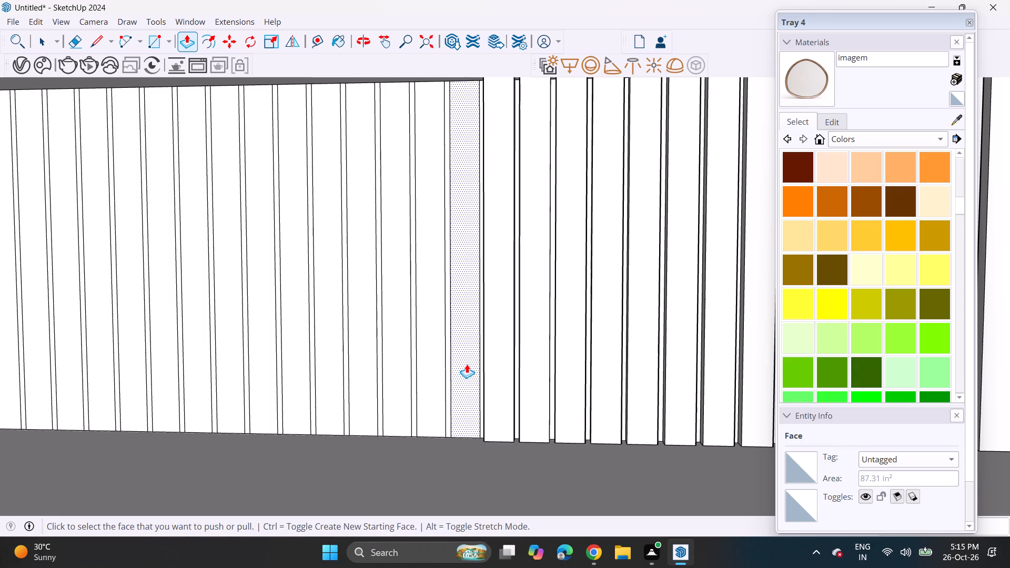
{"action": "left_click", "coordinate": [432, 364]}
{"action": "left_click", "coordinate": [473, 363]}
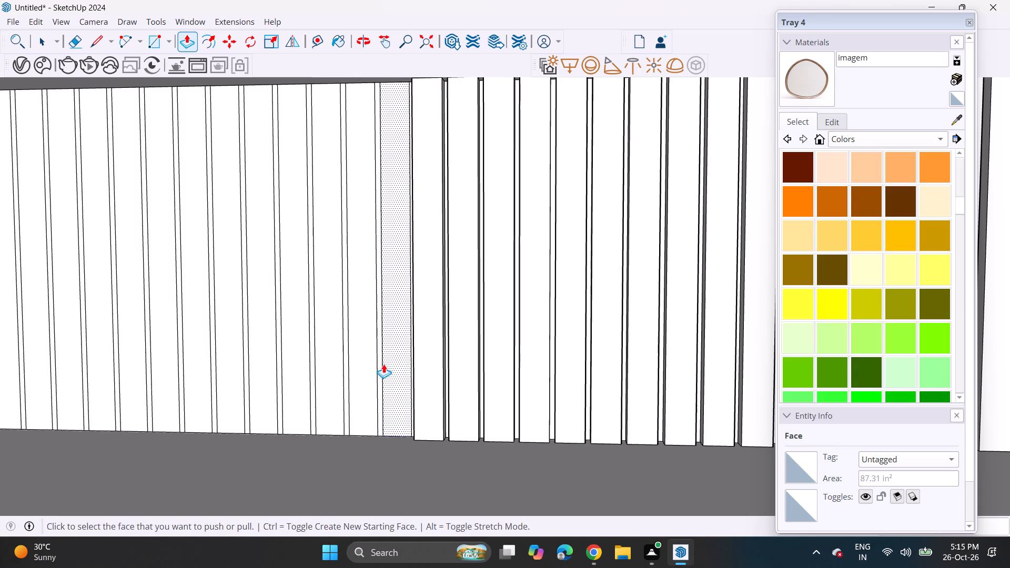
{"action": "double_click", "coordinate": [383, 364]}
{"action": "double_click", "coordinate": [346, 369]}
{"action": "scroll", "coordinate": [360, 372], "scroll_direction": "up", "scroll_amount": 1}
{"action": "middle_click_drag", "start_coordinate": [362, 372], "coordinate": [489, 364], "text": "shift"}
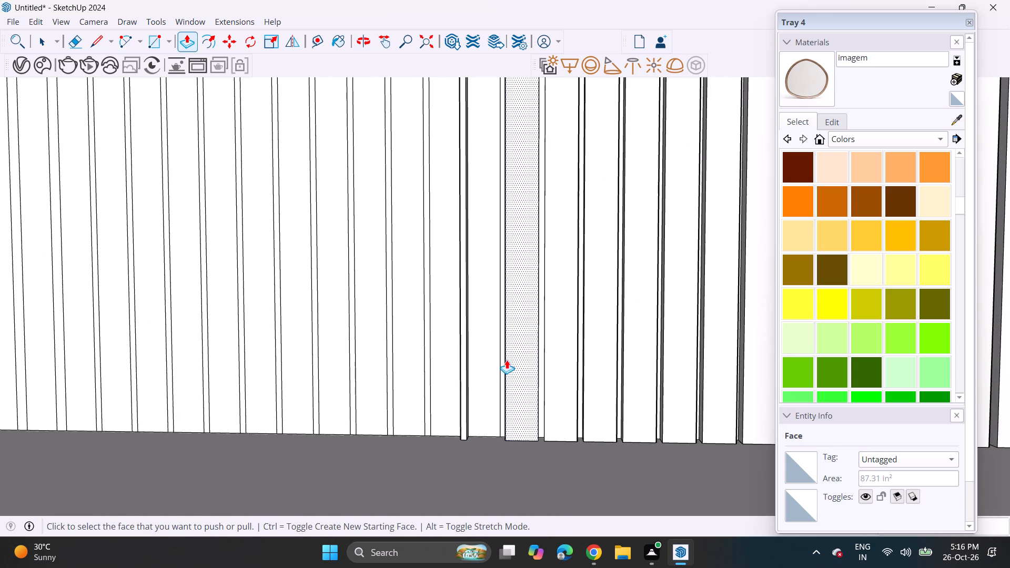
{"action": "key", "text": "ctrl+z"}
Extrude the following wide slat strips along the middle of the wall beneath the vanity by the same depth.
{"action": "double_click", "coordinate": [475, 368]}
{"action": "double_click", "coordinate": [444, 369]}
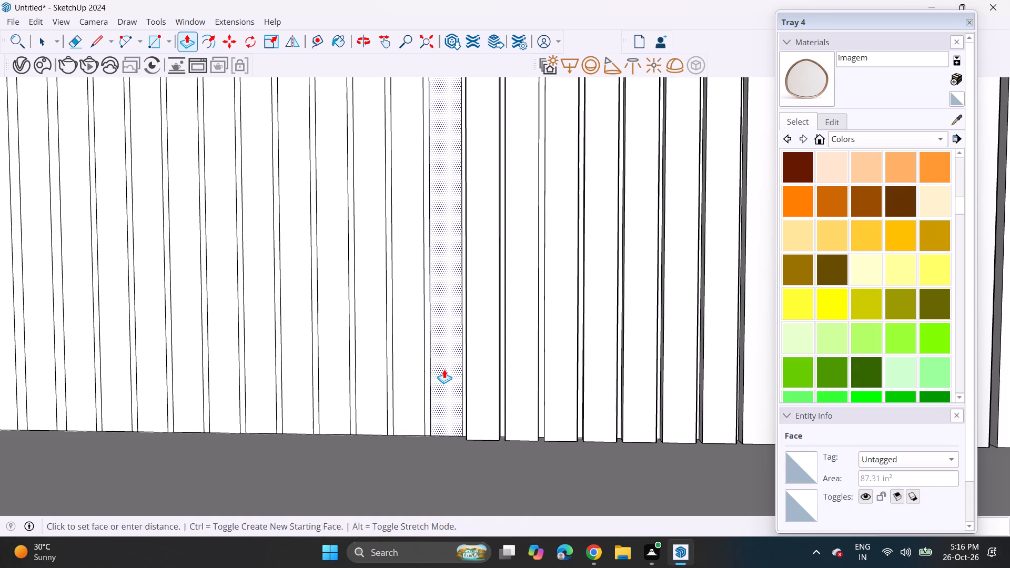
{"action": "double_click", "coordinate": [416, 367]}
{"action": "double_click", "coordinate": [368, 368]}
{"action": "double_click", "coordinate": [336, 361]}
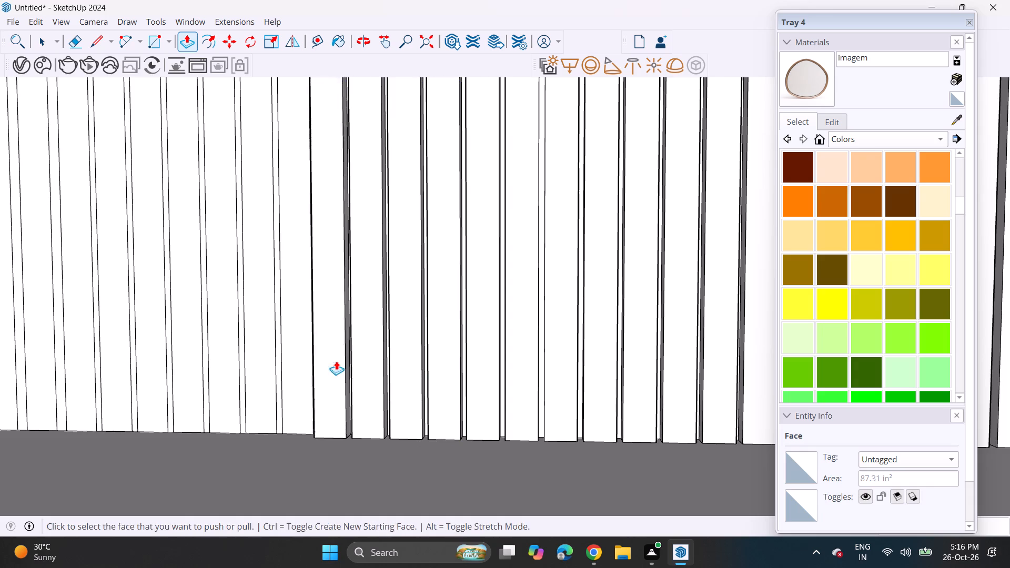
{"action": "double_click", "coordinate": [294, 367]}
{"action": "double_click", "coordinate": [266, 369]}
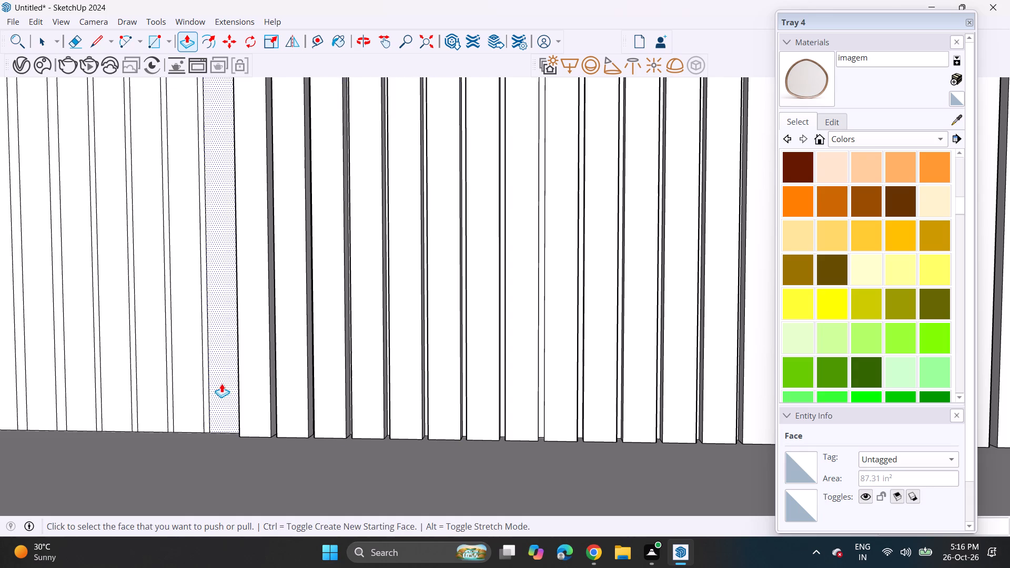
{"action": "double_click", "coordinate": [222, 383]}
Extrude the next five wide slat strips beneath the vanity by the same depth, leaving the grooves between them recessed.
{"action": "middle_click_drag", "start_coordinate": [235, 382], "coordinate": [716, 370]}
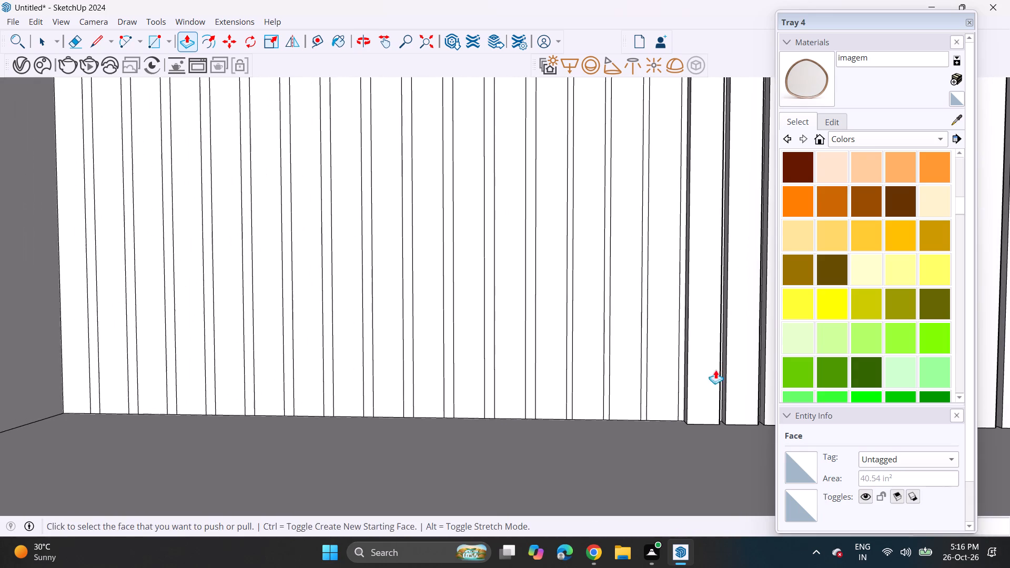
{"action": "double_click", "coordinate": [651, 371]}
{"action": "double_click", "coordinate": [624, 370]}
{"action": "double_click", "coordinate": [594, 365]}
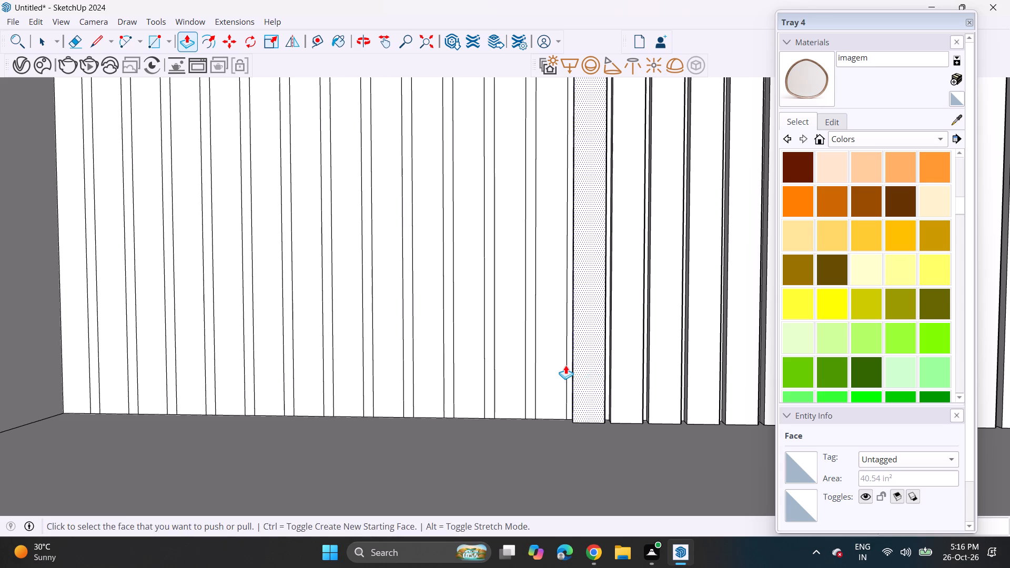
{"action": "double_click", "coordinate": [565, 365]}
{"action": "double_click", "coordinate": [508, 369]}
{"action": "left_click", "coordinate": [557, 367]}
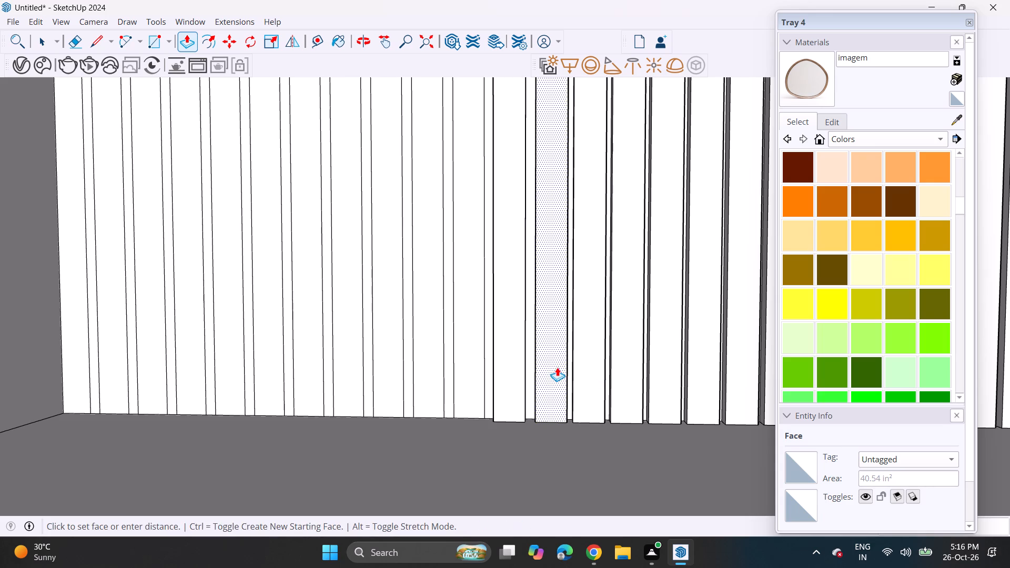
{"action": "left_click", "coordinate": [471, 365]}
{"action": "left_click", "coordinate": [552, 369]}
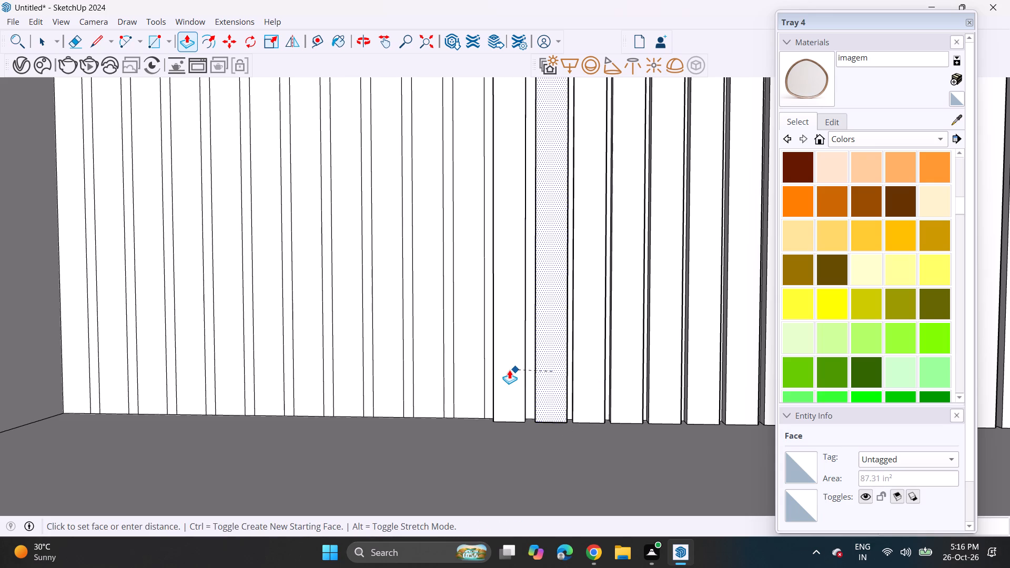
{"action": "left_click", "coordinate": [508, 370]}
Continue the extrusion on the slat strips nearing the left corner beneath the vanity, undoing the mistaken groove extrusion.
{"action": "double_click", "coordinate": [469, 369]}
{"action": "double_click", "coordinate": [439, 374]}
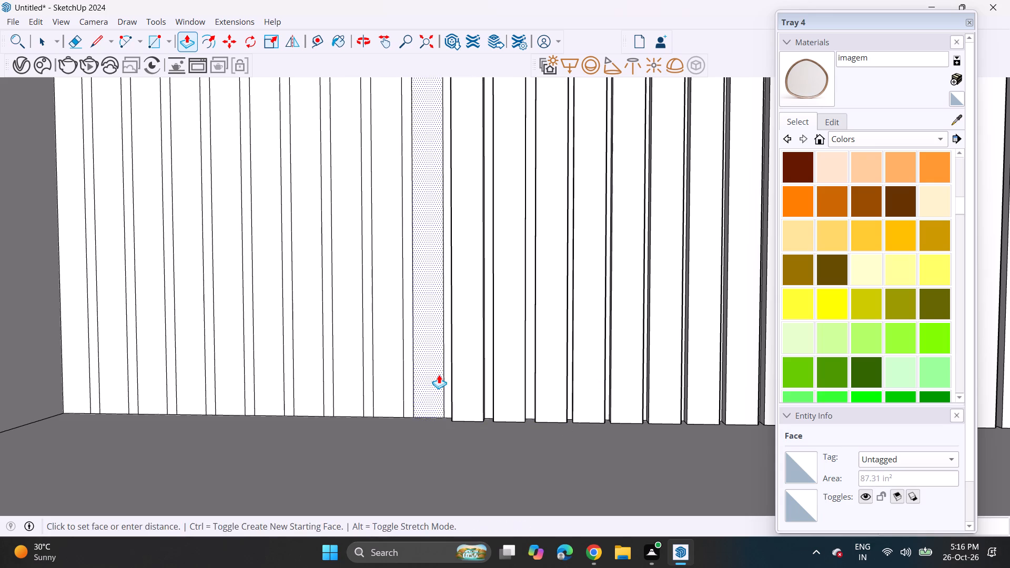
{"action": "double_click", "coordinate": [380, 375]}
{"action": "double_click", "coordinate": [355, 375]}
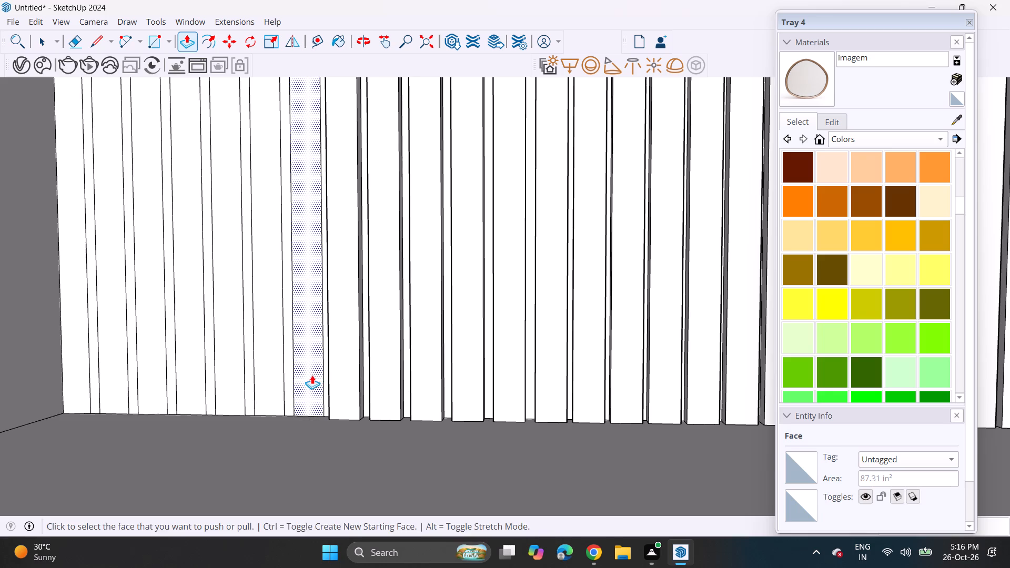
{"action": "double_click", "coordinate": [312, 375]}
{"action": "double_click", "coordinate": [279, 371]}
{"action": "double_click", "coordinate": [230, 370]}
{"action": "double_click", "coordinate": [207, 371]}
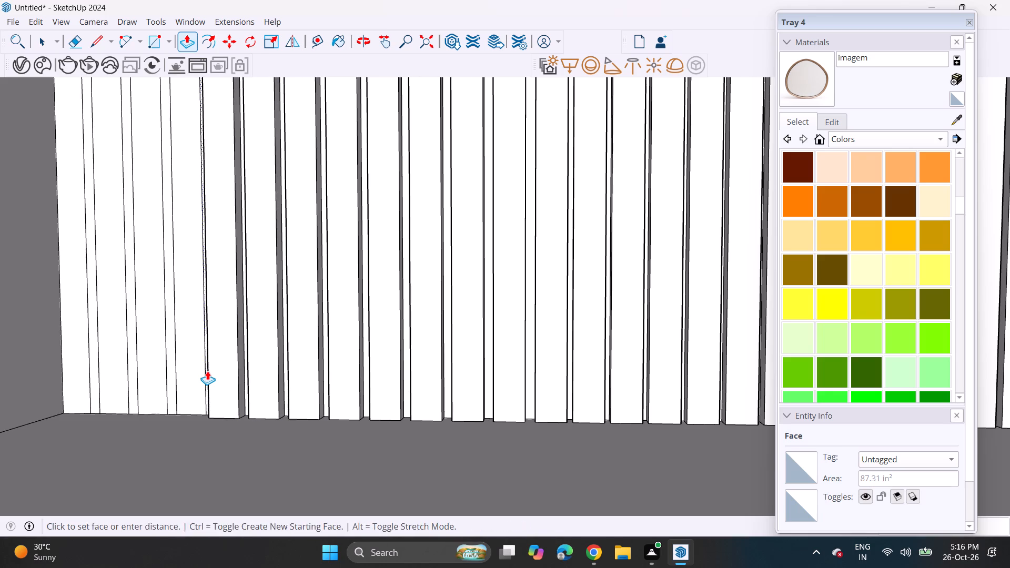
{"action": "key", "text": "ctrl+z"}
Extrude the last slat strips up to the left corner beneath the vanity, undoing the extra extrusion on the second-to-last strip.
{"action": "double_click", "coordinate": [186, 382]}
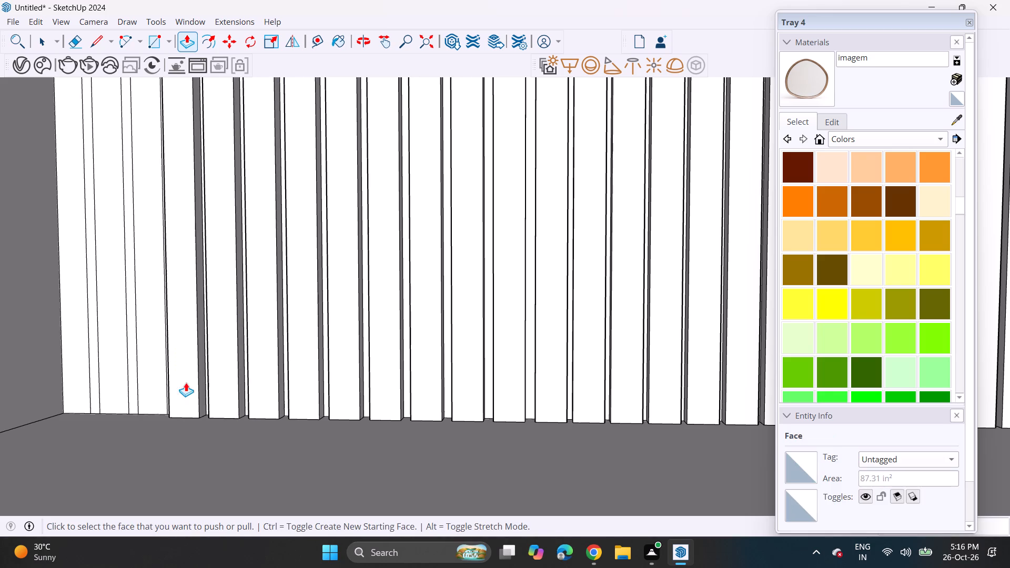
{"action": "double_click", "coordinate": [139, 374]}
{"action": "double_click", "coordinate": [107, 381]}
{"action": "left_click", "coordinate": [93, 386]}
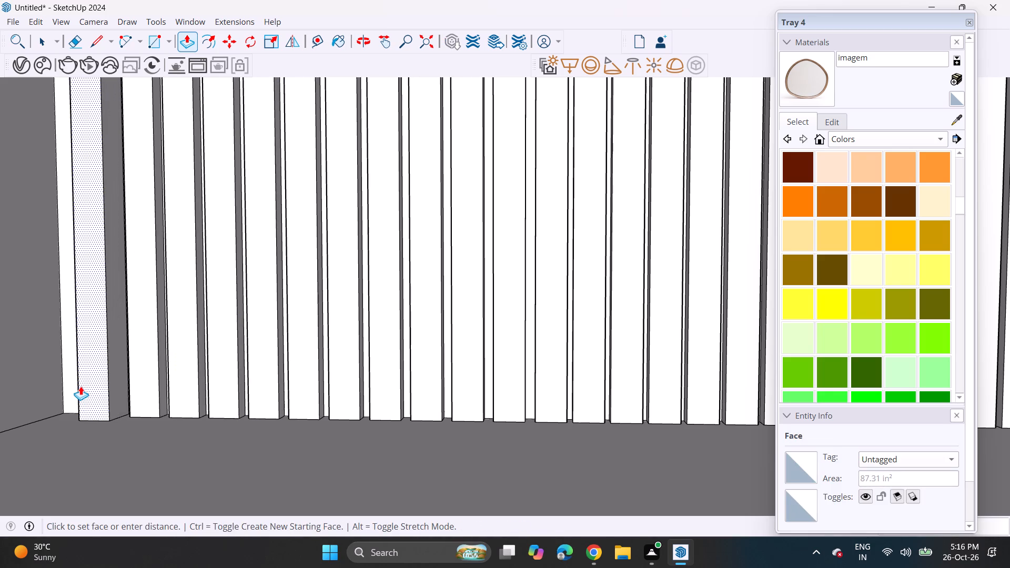
{"action": "left_click", "coordinate": [80, 386]}
{"action": "key", "text": "Escape"}
{"action": "key", "text": "ctrl+z"}
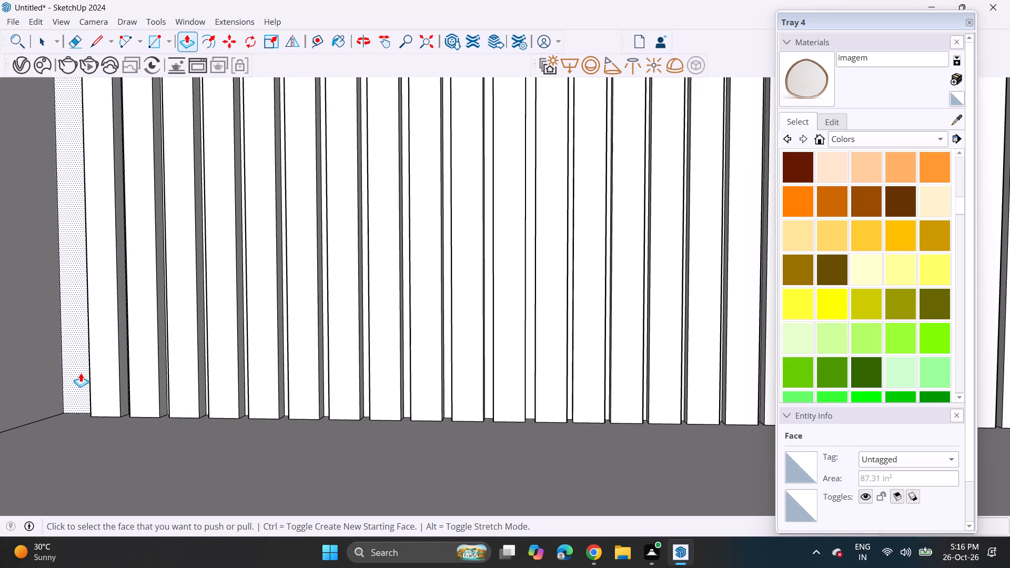
{"action": "double_click", "coordinate": [80, 373]}
Examine the slatted sink recess with its mirror and vanity from the dining room side.
{"action": "scroll", "coordinate": [178, 365], "scroll_direction": "down", "scroll_amount": 1}
{"action": "scroll", "coordinate": [178, 366], "scroll_direction": "up", "scroll_amount": 1}
{"action": "scroll", "coordinate": [178, 369], "scroll_direction": "down", "scroll_amount": 4}
{"action": "middle_click_drag", "start_coordinate": [373, 360], "coordinate": [301, 358]}
{"action": "scroll", "coordinate": [299, 359], "scroll_direction": "down", "scroll_amount": 1}
{"action": "scroll", "coordinate": [299, 359], "scroll_direction": "up", "scroll_amount": 1}
{"action": "scroll", "coordinate": [300, 361], "scroll_direction": "down", "scroll_amount": 8}
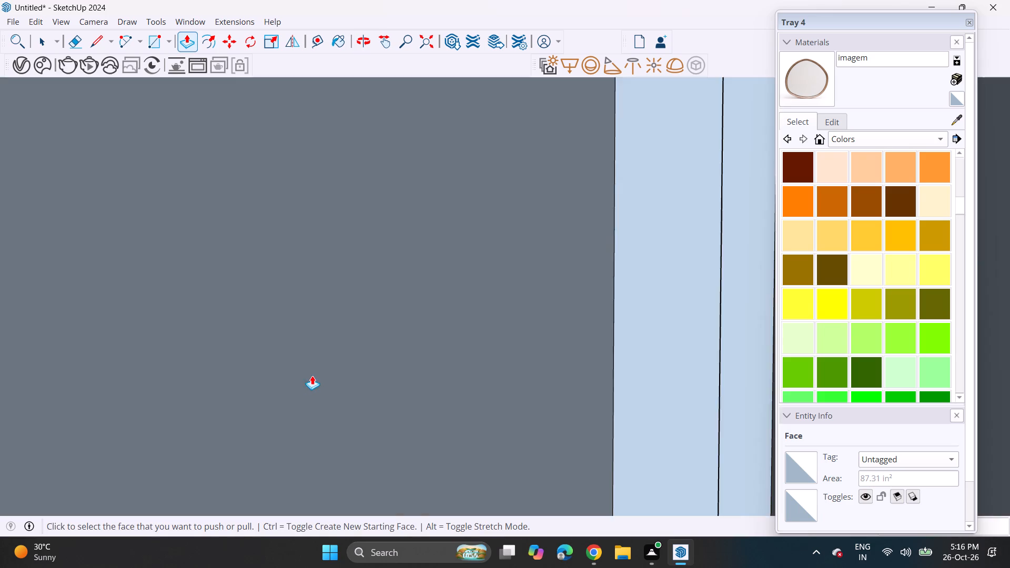
{"action": "scroll", "coordinate": [312, 376], "scroll_direction": "down", "scroll_amount": 20}
{"action": "scroll", "coordinate": [312, 376], "scroll_direction": "down", "scroll_amount": 7}
{"action": "middle_click_drag", "start_coordinate": [501, 361], "coordinate": [829, 316]}
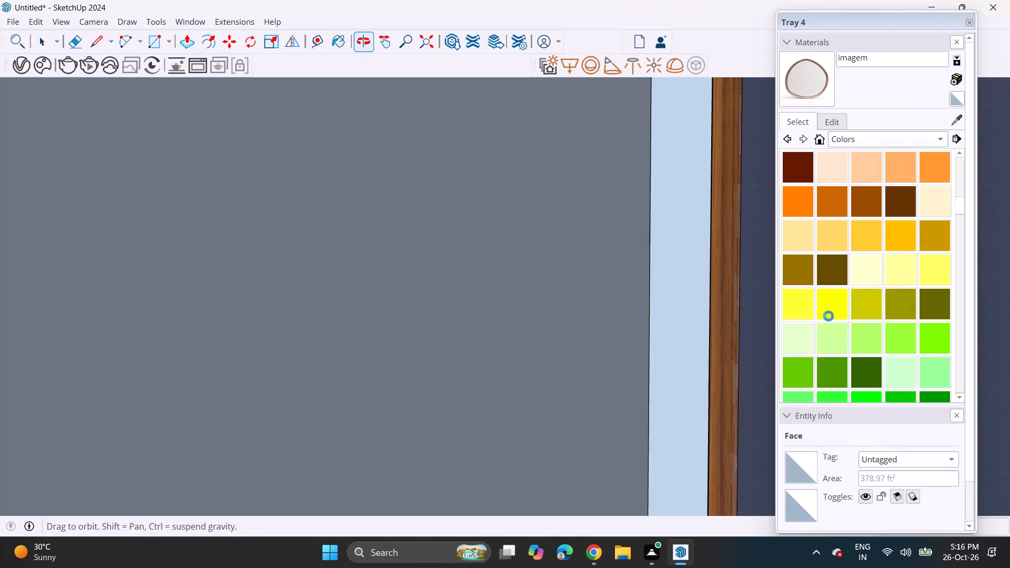
{"action": "middle_click_drag", "start_coordinate": [570, 304], "coordinate": [778, 305], "text": "shift"}
{"action": "middle_click_drag", "start_coordinate": [505, 332], "coordinate": [611, 332], "text": "shift"}
{"action": "scroll", "coordinate": [573, 321], "scroll_direction": "up", "scroll_amount": 1}
{"action": "middle_click_drag", "start_coordinate": [571, 320], "coordinate": [461, 348]}
{"action": "middle_click_drag", "start_coordinate": [454, 348], "coordinate": [537, 349]}
{"action": "scroll", "coordinate": [538, 332], "scroll_direction": "down", "scroll_amount": 3}
{"action": "scroll", "coordinate": [538, 332], "scroll_direction": "up", "scroll_amount": 1}
{"action": "scroll", "coordinate": [538, 337], "scroll_direction": "down", "scroll_amount": 1}
{"action": "middle_click_drag", "start_coordinate": [603, 320], "coordinate": [487, 367]}
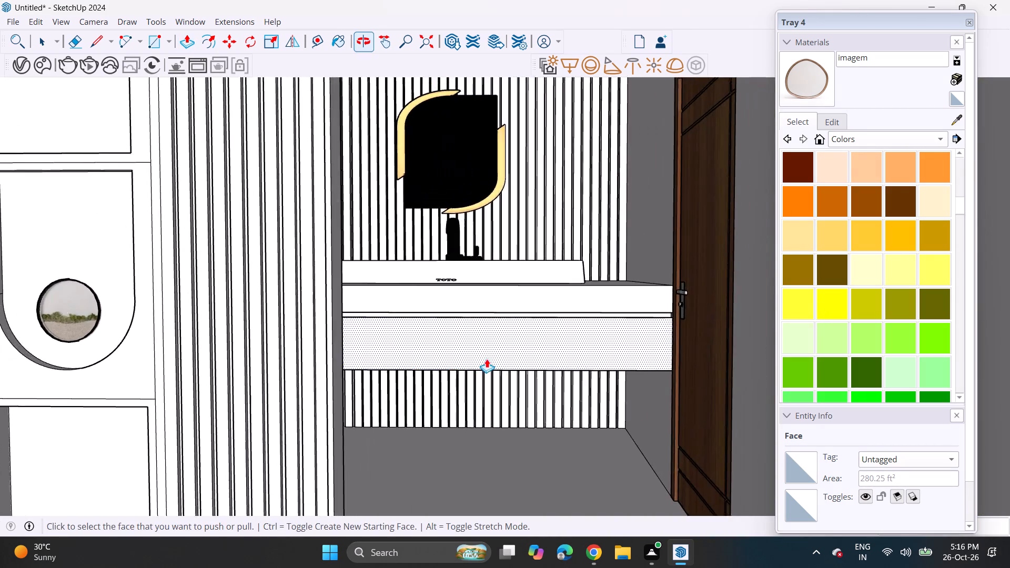
{"action": "scroll", "coordinate": [487, 359], "scroll_direction": "down", "scroll_amount": 8}
{"action": "scroll", "coordinate": [839, 324], "scroll_direction": "down", "scroll_amount": 10}
{"action": "scroll", "coordinate": [845, 332], "scroll_direction": "up", "scroll_amount": 1}
Paint the six wall slats above the vanity nearest the door-side corner of the sink recess with grey Color M05.
{"action": "scroll", "coordinate": [846, 332], "scroll_direction": "down", "scroll_amount": 3}
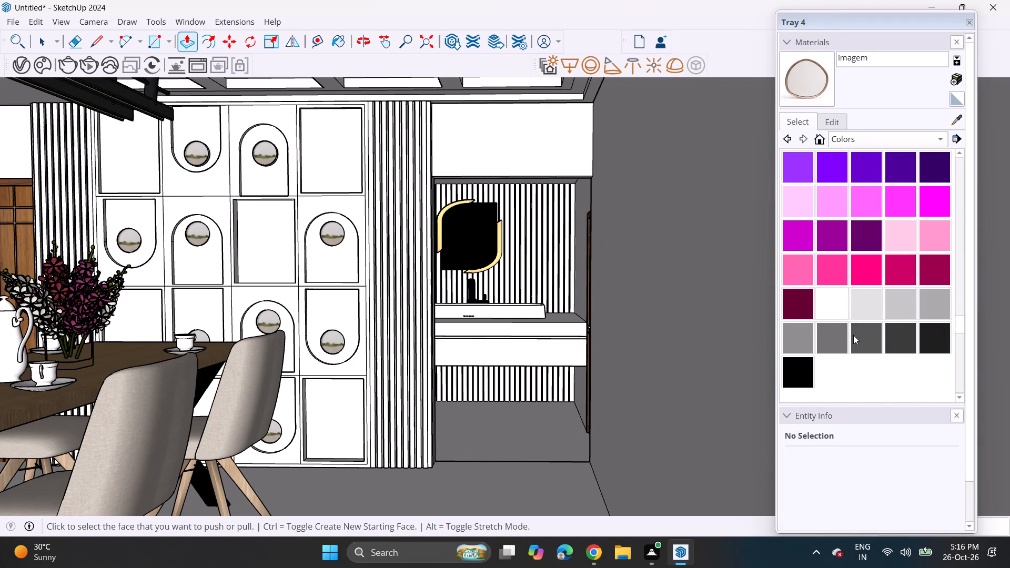
{"action": "scroll", "coordinate": [893, 332], "scroll_direction": "down", "scroll_amount": 2}
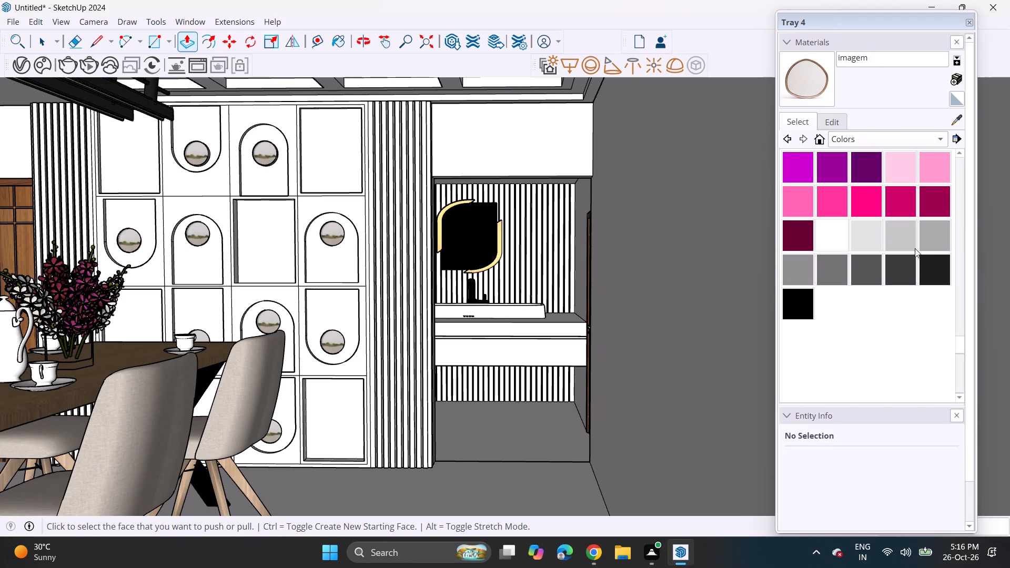
{"action": "left_click", "coordinate": [825, 271]}
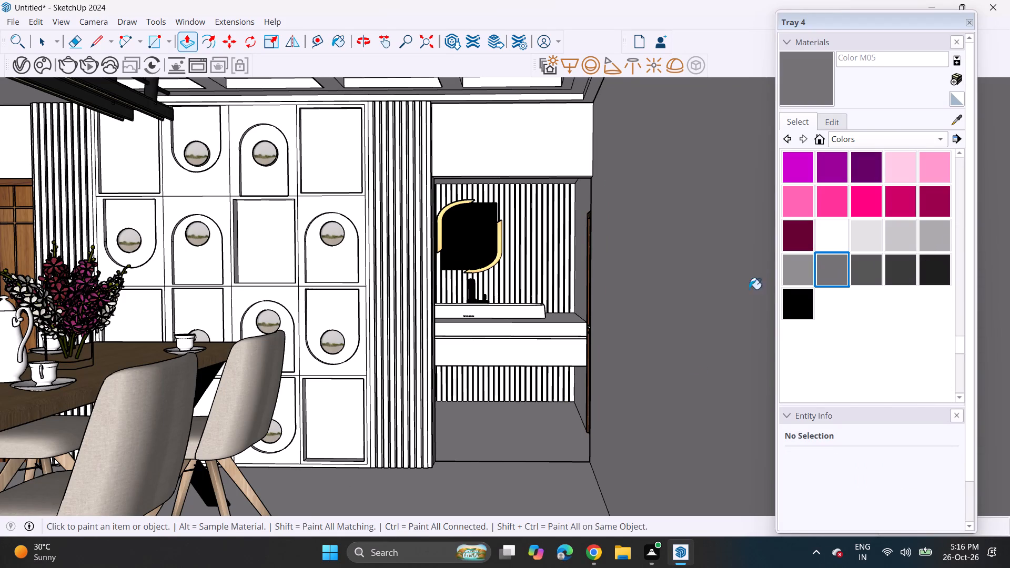
{"action": "scroll", "coordinate": [663, 277], "scroll_direction": "down", "scroll_amount": 1}
{"action": "scroll", "coordinate": [656, 276], "scroll_direction": "up", "scroll_amount": 4}
{"action": "scroll", "coordinate": [558, 280], "scroll_direction": "up", "scroll_amount": 9}
{"action": "left_click", "coordinate": [567, 281]}
{"action": "left_click", "coordinate": [568, 282]}
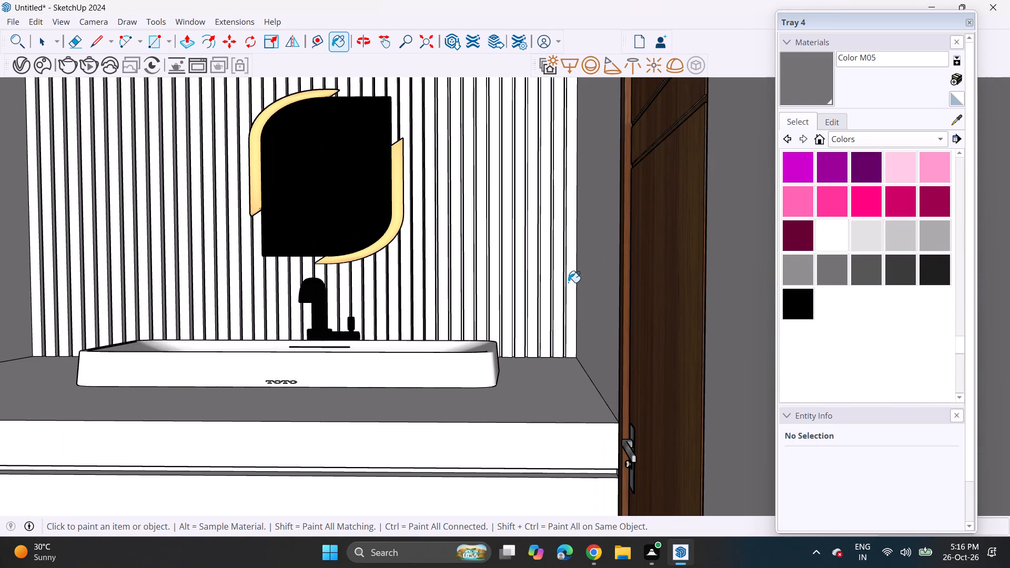
{"action": "left_click", "coordinate": [559, 279]}
{"action": "left_click", "coordinate": [547, 276]}
{"action": "scroll", "coordinate": [538, 285], "scroll_direction": "up", "scroll_amount": 4}
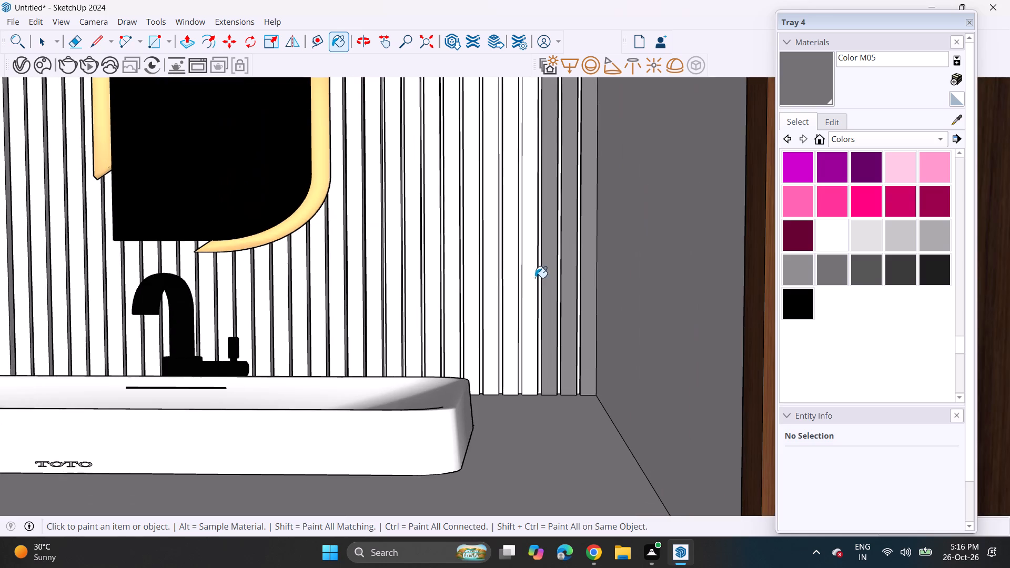
{"action": "left_click", "coordinate": [528, 275]}
{"action": "left_click", "coordinate": [518, 286]}
{"action": "left_click", "coordinate": [496, 299]}
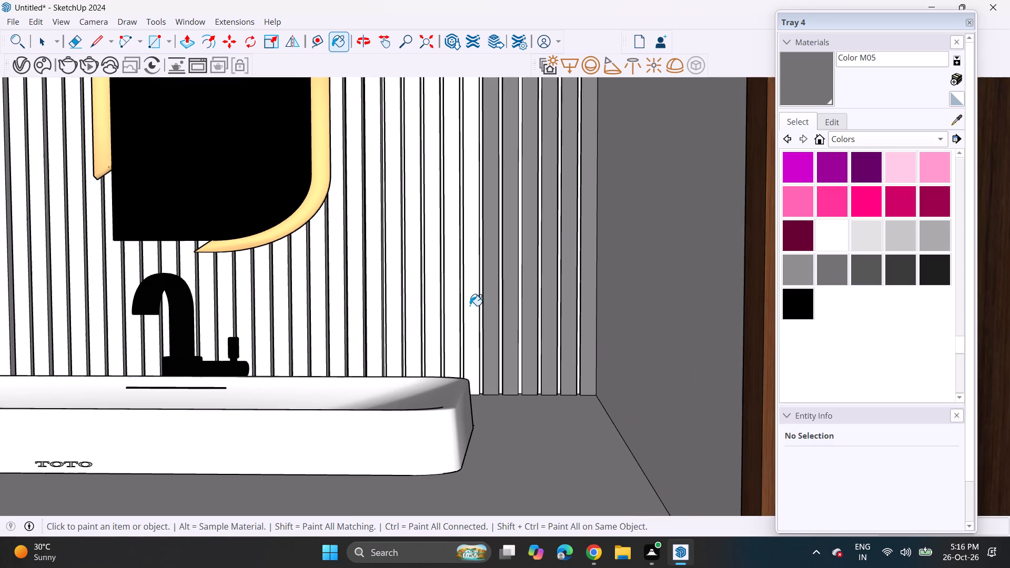
Continue painting the slats above the basin with Color M05, from beside the mirror to just short of the faucet.
{"action": "left_click", "coordinate": [470, 306]}
{"action": "left_click", "coordinate": [454, 309]}
{"action": "left_click", "coordinate": [428, 323]}
{"action": "left_click", "coordinate": [414, 321]}
{"action": "left_click", "coordinate": [402, 320]}
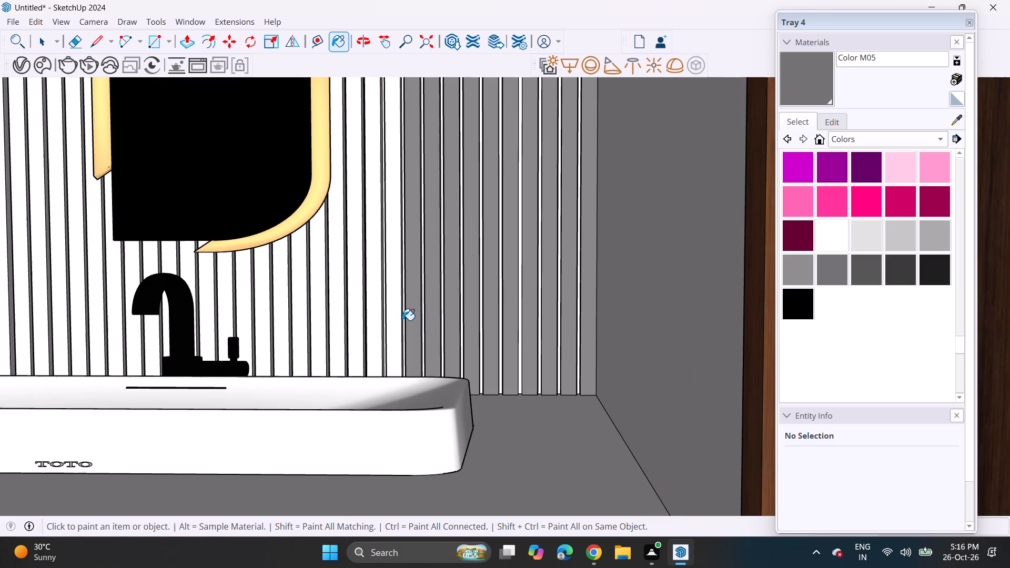
{"action": "left_click", "coordinate": [396, 320]}
{"action": "left_click", "coordinate": [376, 326]}
{"action": "left_click", "coordinate": [358, 337]}
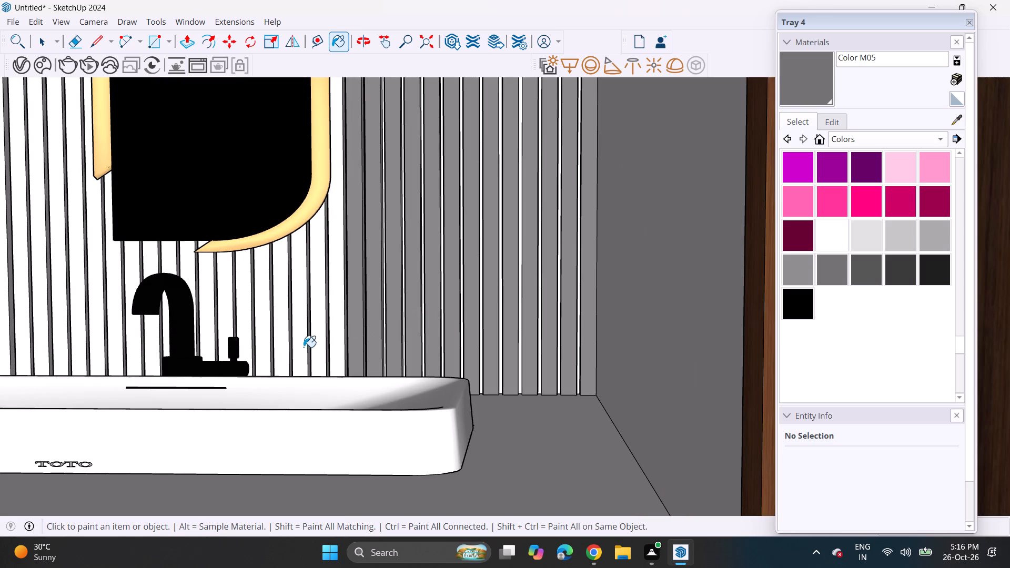
{"action": "left_click", "coordinate": [339, 343]}
{"action": "left_click", "coordinate": [319, 334]}
{"action": "left_click", "coordinate": [281, 337]}
{"action": "left_click", "coordinate": [302, 334]}
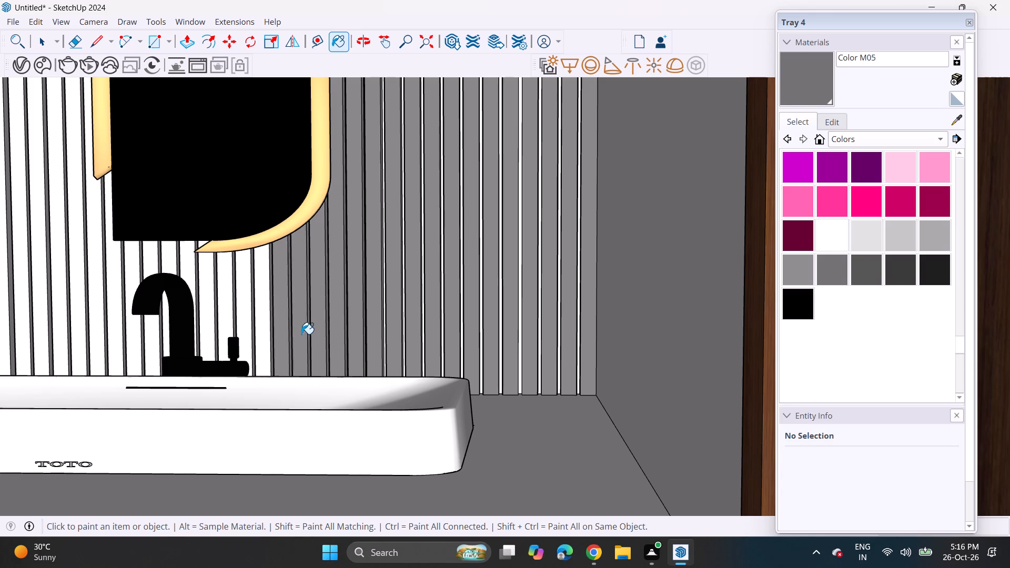
Paint the slats behind the faucet and below the mirror with Color M05, up to the mirror's far straight edge.
{"action": "scroll", "coordinate": [257, 299], "scroll_direction": "up", "scroll_amount": 4}
{"action": "middle_click_drag", "start_coordinate": [258, 286], "coordinate": [638, 310], "text": "shift"}
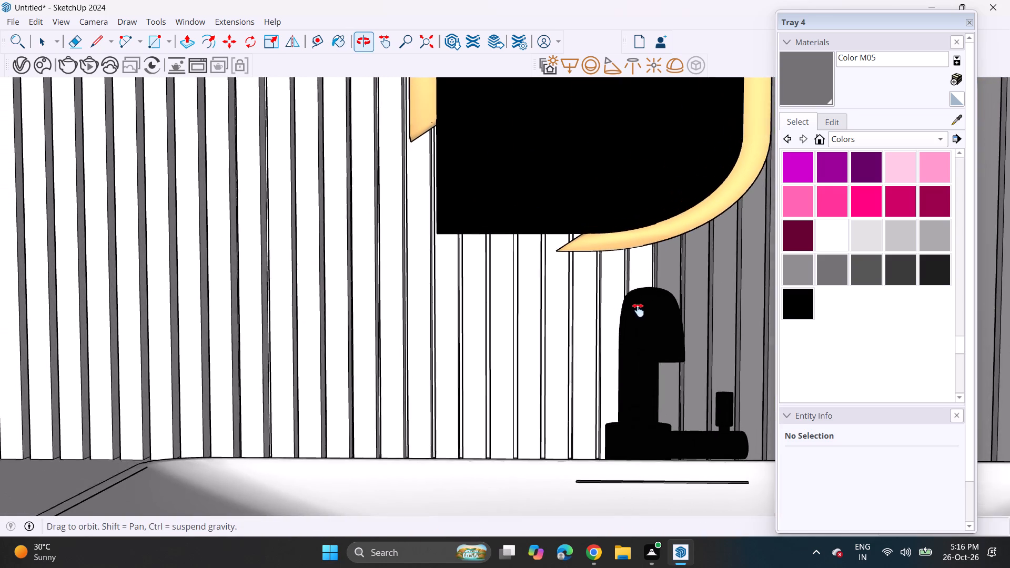
{"action": "middle_click_drag", "start_coordinate": [638, 310], "coordinate": [641, 310], "text": "shift"}
{"action": "left_click", "coordinate": [650, 273]}
{"action": "left_click", "coordinate": [621, 276]}
{"action": "left_click", "coordinate": [589, 287]}
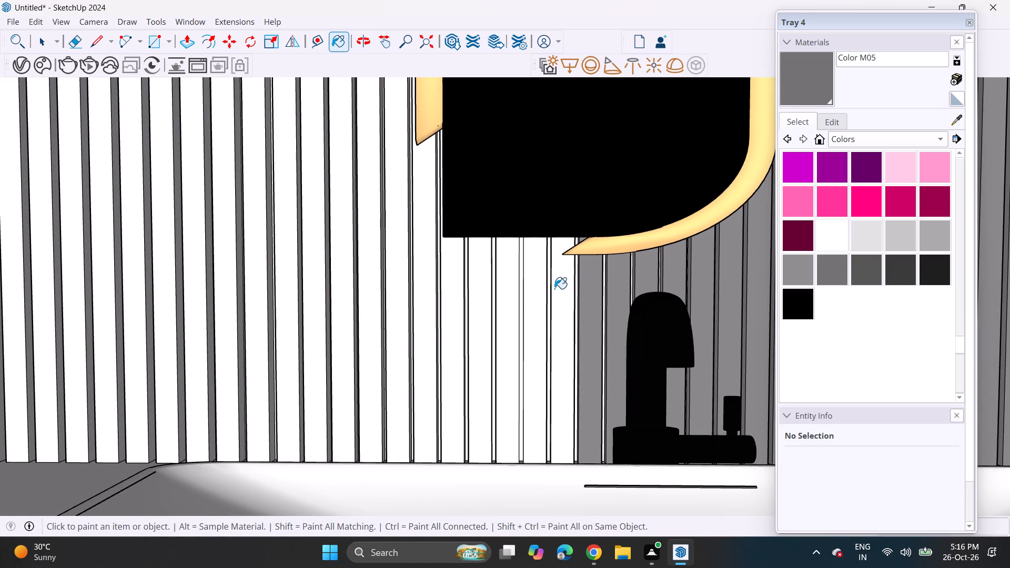
{"action": "left_click", "coordinate": [554, 289]}
{"action": "left_click", "coordinate": [516, 299]}
{"action": "left_click", "coordinate": [526, 303]}
{"action": "left_click", "coordinate": [477, 311]}
{"action": "left_click", "coordinate": [451, 319]}
{"action": "left_click", "coordinate": [435, 325]}
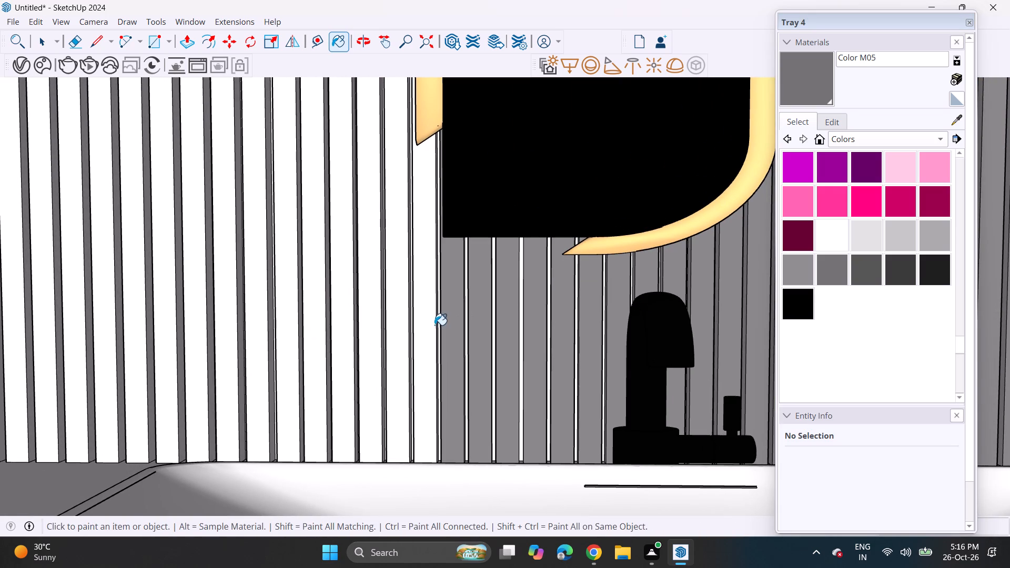
Paint the next slats beyond the mirror's left edge with Color M05.
{"action": "left_click", "coordinate": [405, 336]}
{"action": "left_click", "coordinate": [385, 340]}
{"action": "left_click", "coordinate": [374, 346]}
{"action": "left_click", "coordinate": [351, 353]}
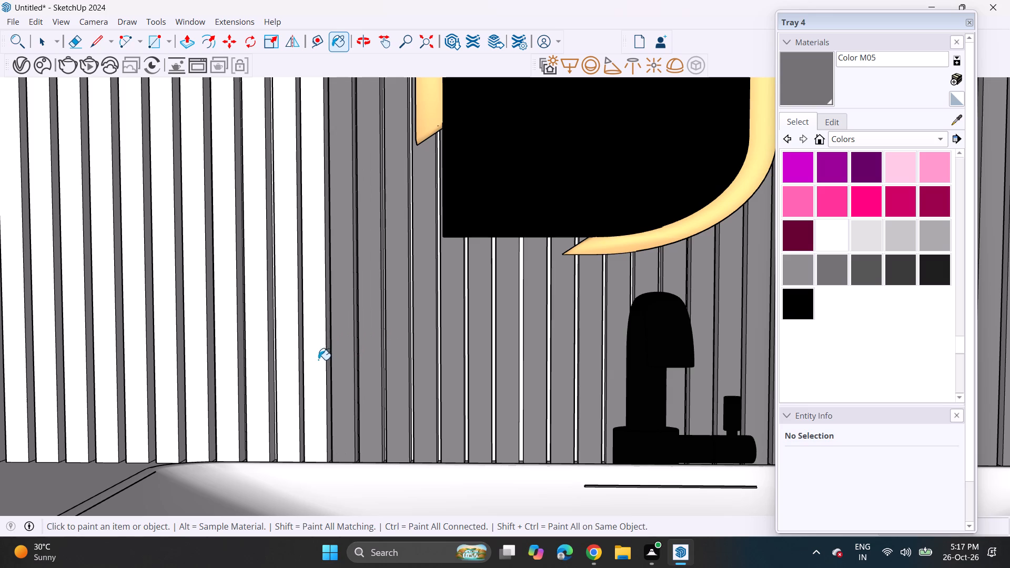
{"action": "left_click", "coordinate": [318, 360]}
{"action": "left_click", "coordinate": [283, 362]}
Paint the remaining slats above the vanity with Color M05, up to the recess's left corner.
{"action": "middle_click_drag", "start_coordinate": [298, 364], "coordinate": [582, 369]}
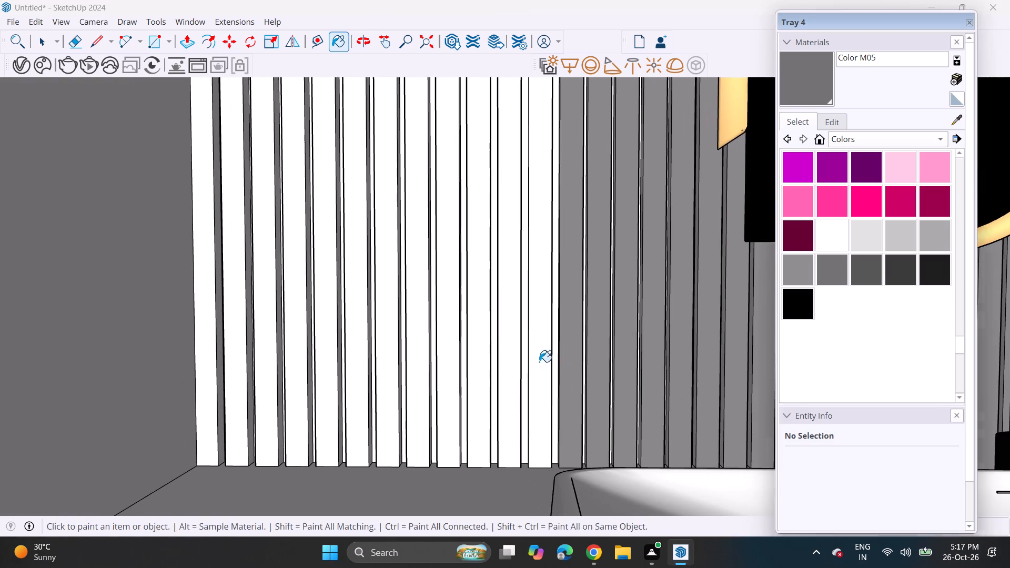
{"action": "left_click", "coordinate": [539, 362]}
{"action": "left_click", "coordinate": [509, 367]}
{"action": "left_click", "coordinate": [483, 374]}
{"action": "left_click", "coordinate": [449, 367]}
{"action": "left_click", "coordinate": [420, 372]}
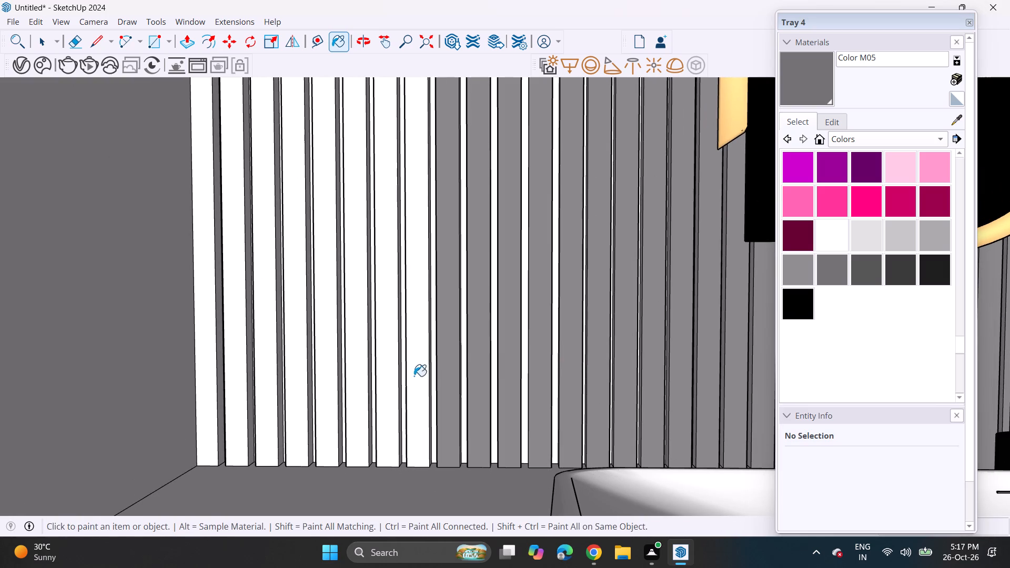
{"action": "left_click", "coordinate": [390, 380]}
{"action": "left_click", "coordinate": [362, 382]}
{"action": "left_click", "coordinate": [338, 390]}
{"action": "left_click", "coordinate": [332, 388]}
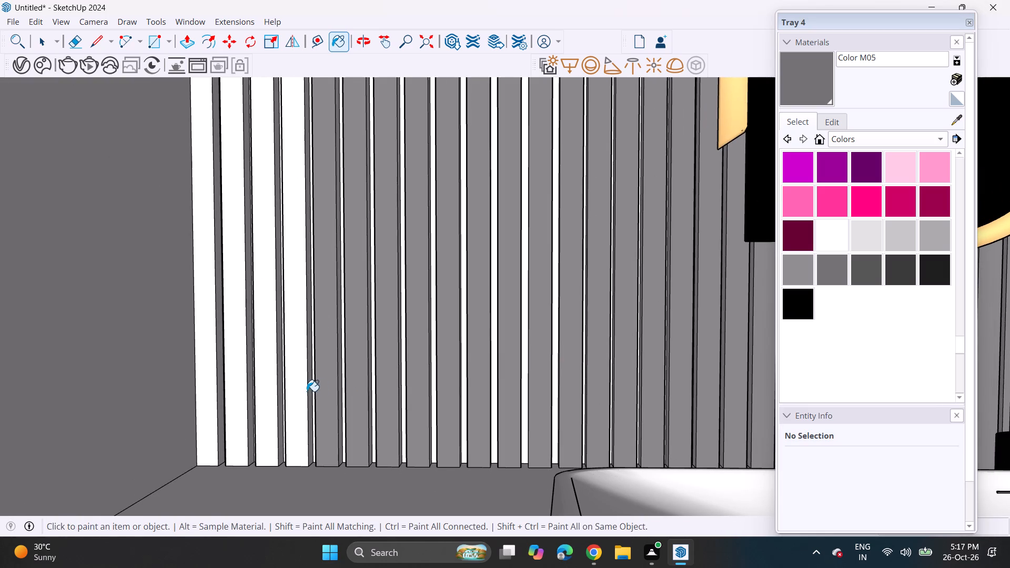
{"action": "left_click", "coordinate": [307, 391]}
{"action": "left_click", "coordinate": [258, 395]}
{"action": "left_click", "coordinate": [242, 406]}
{"action": "left_click", "coordinate": [209, 418]}
Paint the first slats beneath the vanity with Color M05, starting from the left corner of the recess.
{"action": "scroll", "coordinate": [240, 421], "scroll_direction": "down", "scroll_amount": 6}
{"action": "middle_click_drag", "start_coordinate": [354, 437], "coordinate": [339, 263]}
{"action": "scroll", "coordinate": [341, 371], "scroll_direction": "up", "scroll_amount": 1, "text": "shift"}
{"action": "middle_click_drag", "start_coordinate": [350, 386], "coordinate": [348, 212]}
{"action": "middle_click_drag", "start_coordinate": [333, 389], "coordinate": [326, 198], "text": "shift"}
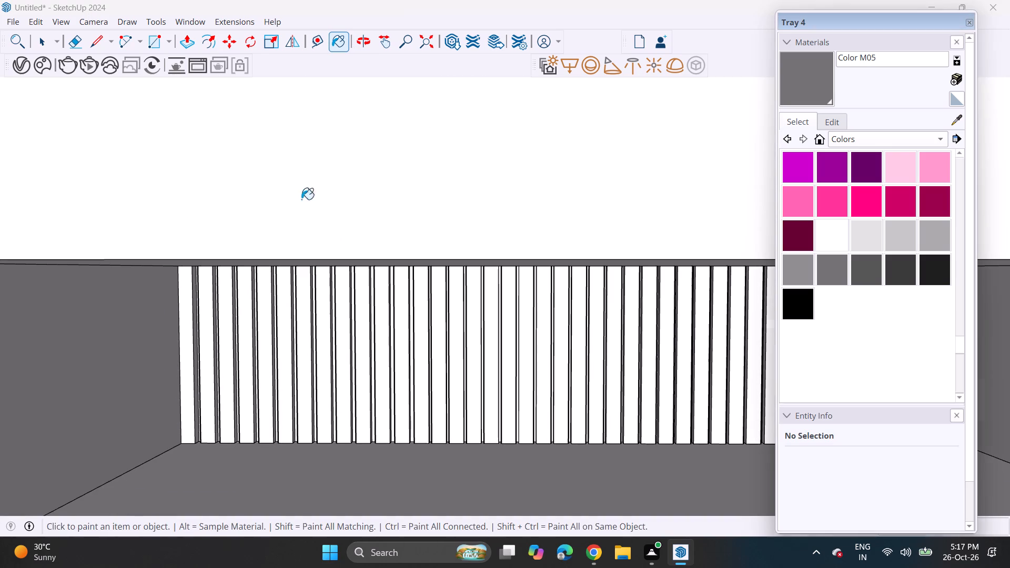
{"action": "left_click", "coordinate": [182, 347]}
{"action": "left_click", "coordinate": [204, 347]}
{"action": "left_click", "coordinate": [225, 343]}
{"action": "left_click", "coordinate": [241, 340]}
{"action": "left_click", "coordinate": [261, 338]}
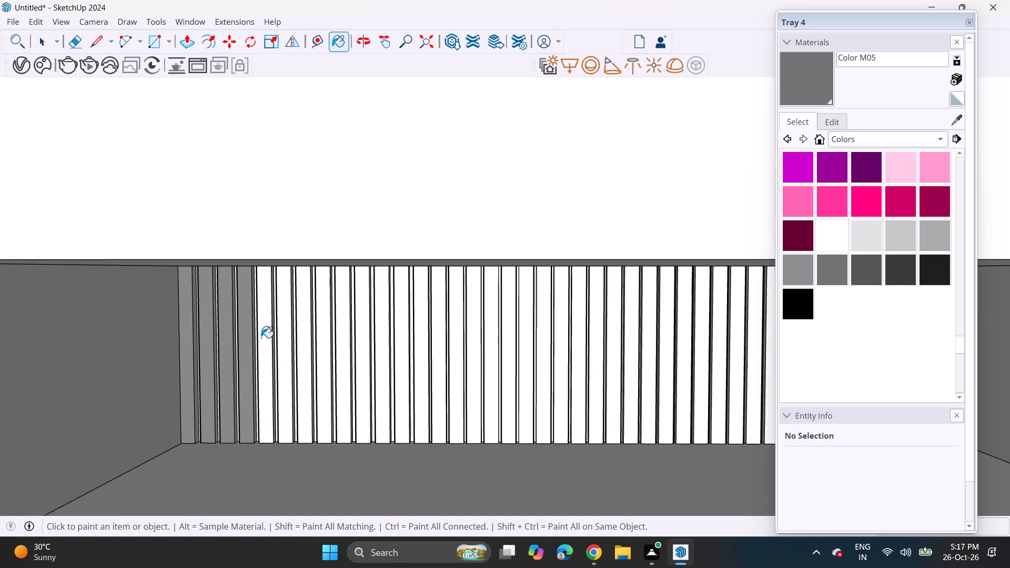
{"action": "left_click", "coordinate": [280, 338]}
{"action": "left_click", "coordinate": [309, 343]}
{"action": "left_click", "coordinate": [317, 344]}
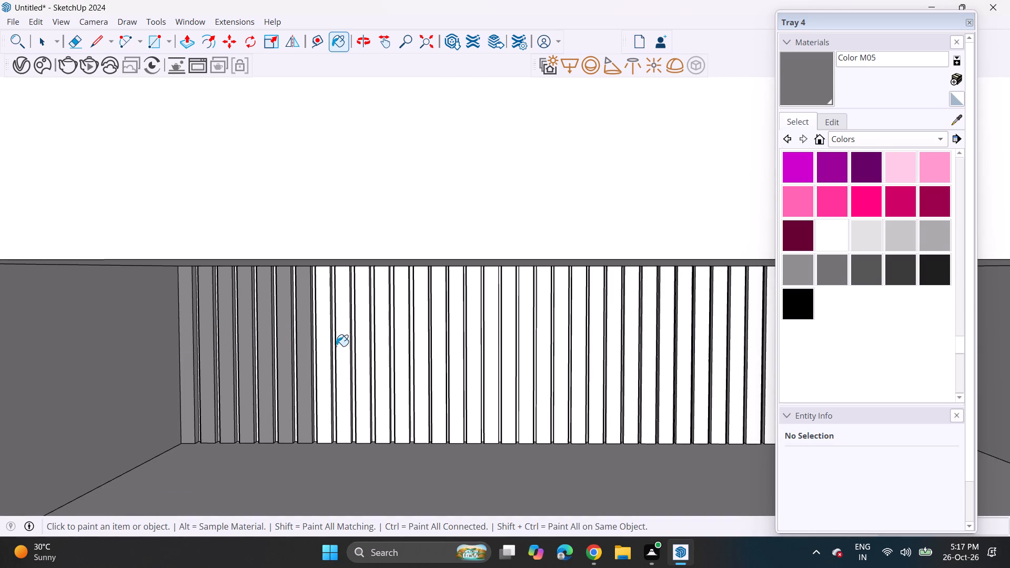
Continue painting the slats beneath the vanity with Color M05, from the left section towards the middle of the wall.
{"action": "left_click", "coordinate": [336, 346]}
{"action": "left_click", "coordinate": [327, 354]}
{"action": "left_click", "coordinate": [341, 354]}
{"action": "left_click", "coordinate": [352, 359]}
{"action": "left_click", "coordinate": [367, 371]}
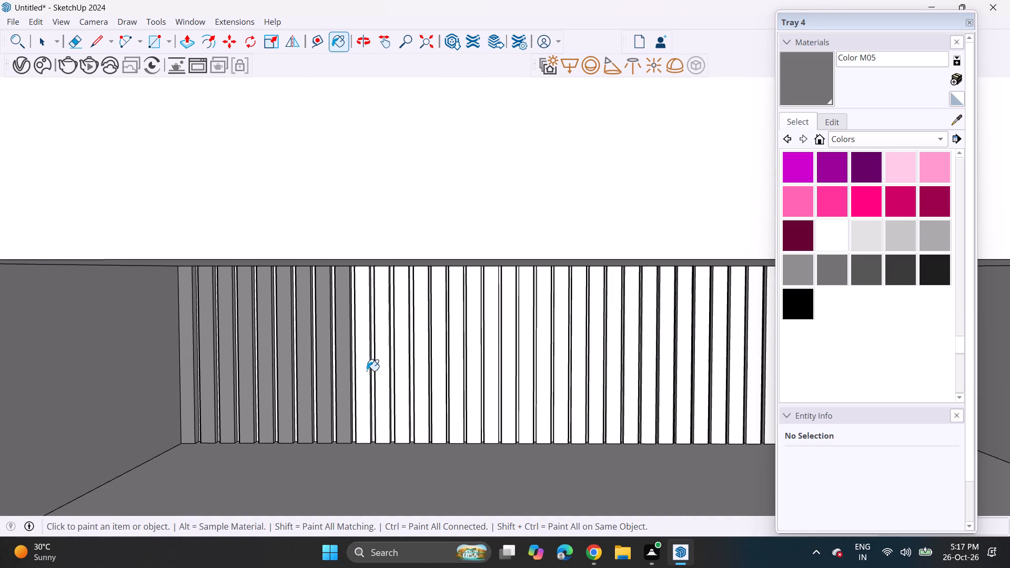
{"action": "left_click", "coordinate": [381, 373]}
{"action": "left_click", "coordinate": [401, 370]}
{"action": "left_click", "coordinate": [411, 371]}
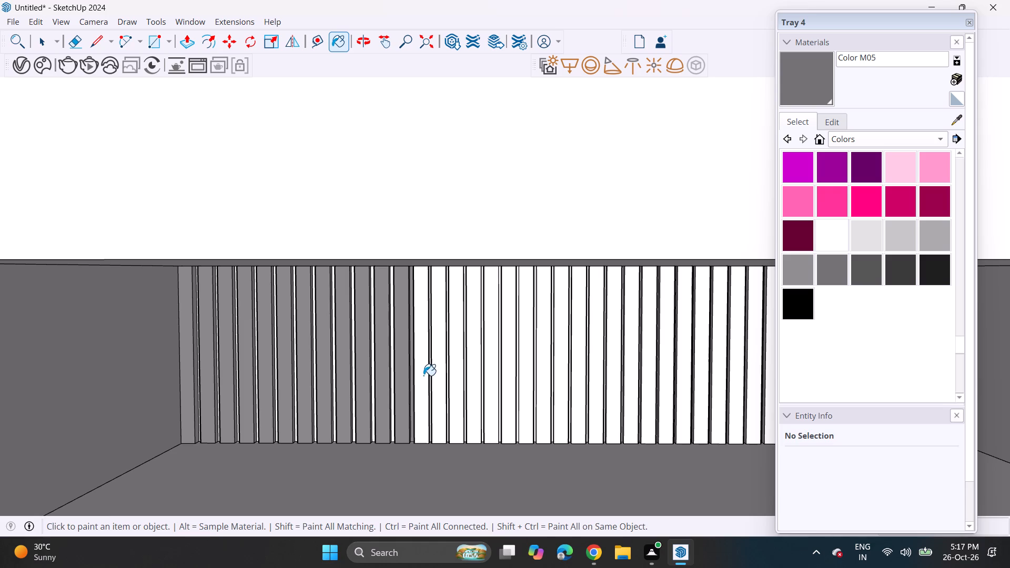
{"action": "left_click", "coordinate": [423, 376]}
{"action": "left_click", "coordinate": [431, 379]}
{"action": "left_click", "coordinate": [450, 377]}
{"action": "left_click", "coordinate": [437, 377]}
{"action": "left_click", "coordinate": [474, 375]}
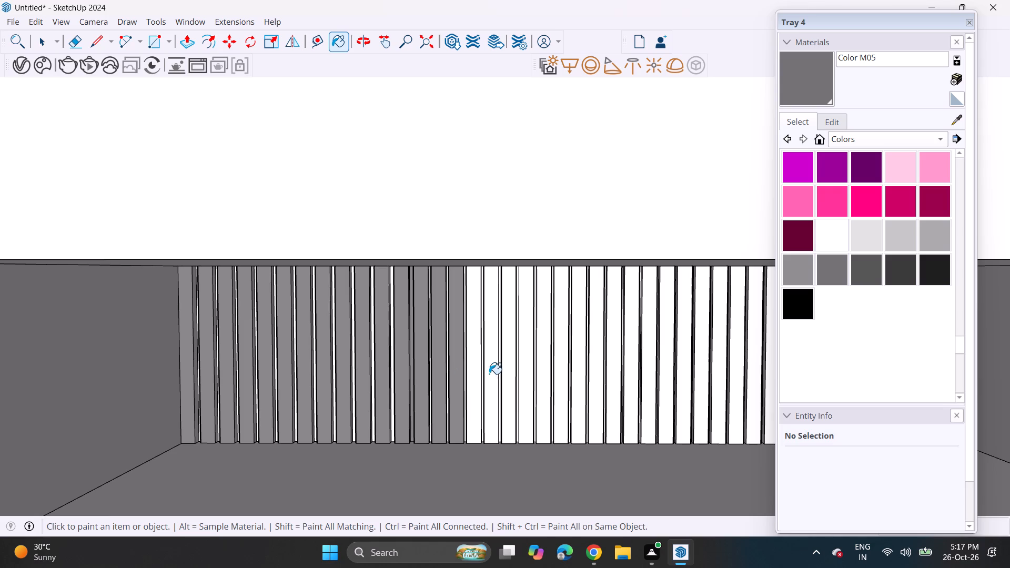
Paint the slats across the middle of the wall beneath the vanity with Color M05.
{"action": "left_click", "coordinate": [489, 374]}
{"action": "left_click", "coordinate": [513, 370]}
{"action": "left_click", "coordinate": [517, 371]}
{"action": "left_click", "coordinate": [533, 373]}
{"action": "left_click", "coordinate": [532, 373]}
{"action": "left_click", "coordinate": [548, 375]}
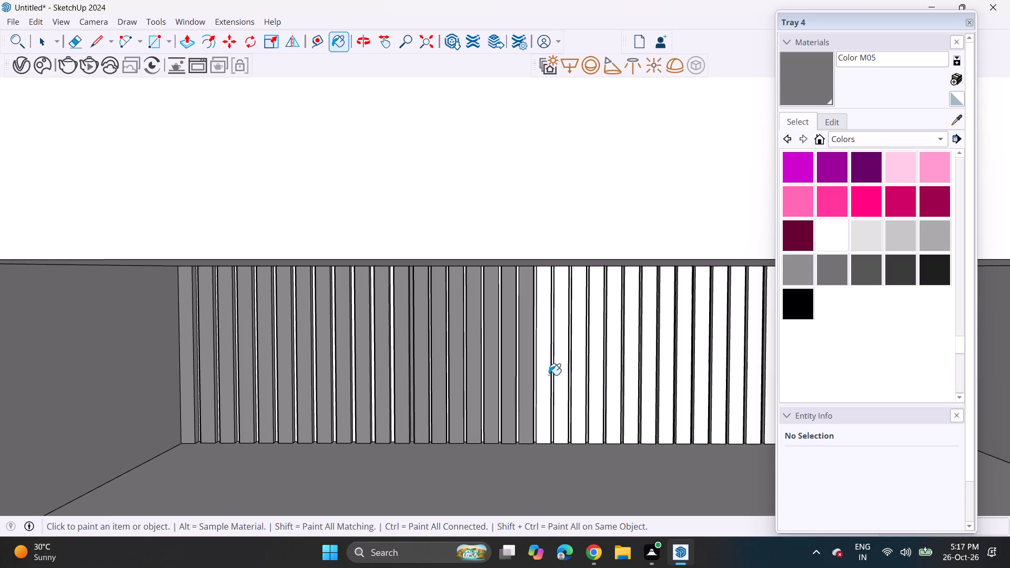
{"action": "left_click", "coordinate": [558, 372]}
{"action": "left_click", "coordinate": [571, 371]}
{"action": "left_click", "coordinate": [583, 371]}
{"action": "left_click", "coordinate": [602, 369]}
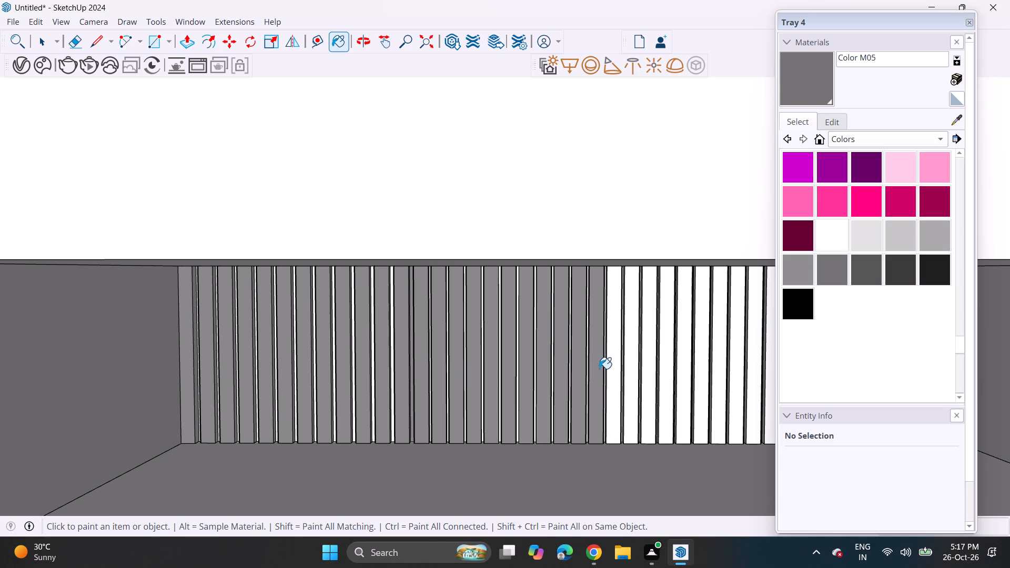
{"action": "left_click", "coordinate": [605, 370]}
{"action": "left_click", "coordinate": [619, 372]}
{"action": "left_click", "coordinate": [643, 367]}
{"action": "left_click", "coordinate": [628, 366]}
Paint the next slats beneath the vanity with Color M05, moving from the middle towards the door side.
{"action": "middle_click_drag", "start_coordinate": [640, 371], "coordinate": [583, 370]}
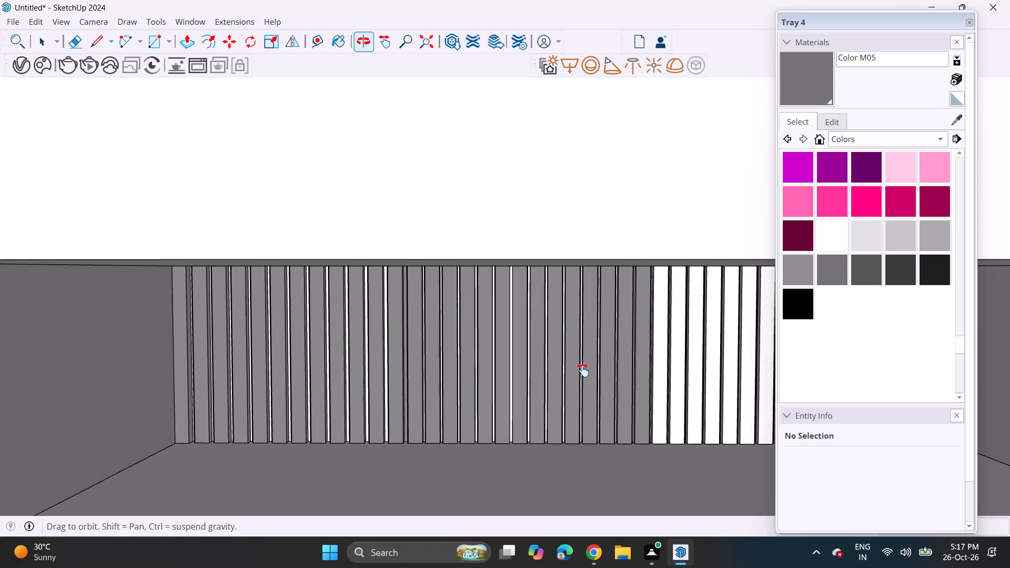
{"action": "middle_click_drag", "start_coordinate": [583, 370], "coordinate": [235, 341]}
{"action": "left_click", "coordinate": [268, 343]}
{"action": "left_click", "coordinate": [278, 354]}
{"action": "left_click", "coordinate": [298, 359]}
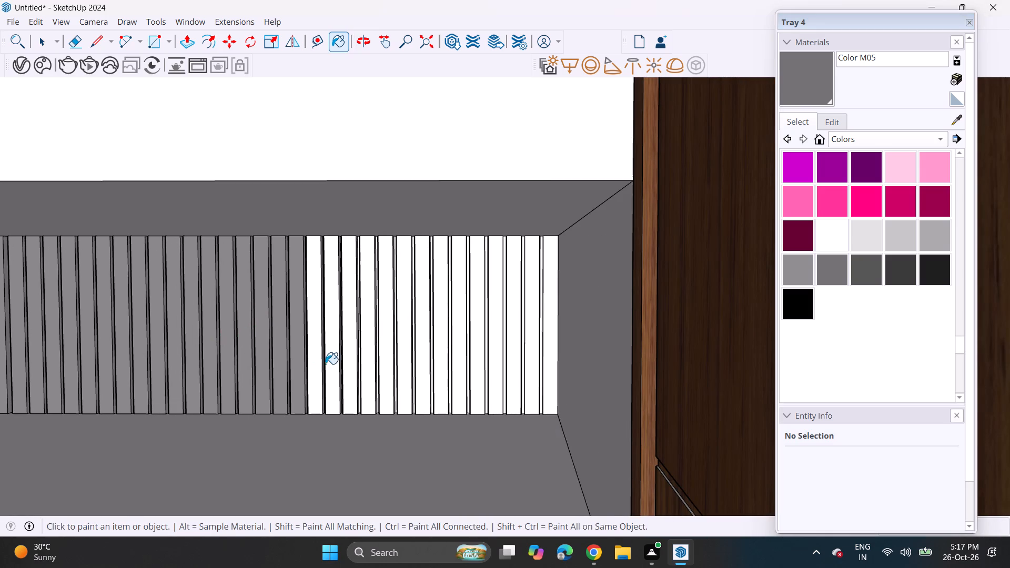
{"action": "left_click", "coordinate": [326, 364]}
{"action": "left_click", "coordinate": [323, 371]}
{"action": "left_click", "coordinate": [339, 368]}
{"action": "left_click", "coordinate": [316, 364]}
{"action": "left_click", "coordinate": [329, 366]}
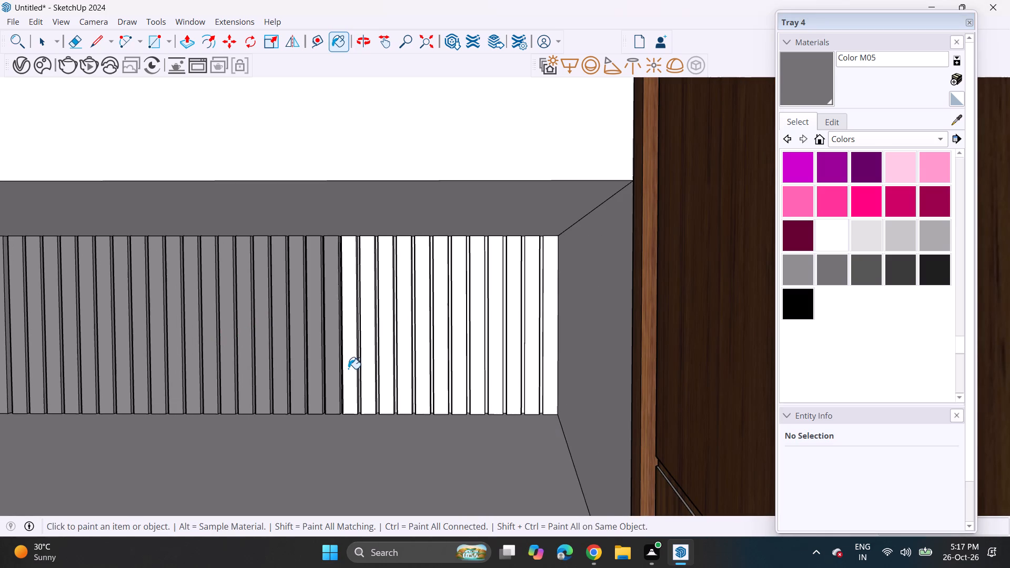
Paint the last white slats beneath the vanity with Color M05, up to the door-side corner.
{"action": "left_click", "coordinate": [348, 369]}
{"action": "left_click", "coordinate": [379, 364]}
{"action": "left_click", "coordinate": [367, 366]}
{"action": "left_click", "coordinate": [385, 366]}
{"action": "left_click", "coordinate": [408, 360]}
{"action": "left_click", "coordinate": [426, 357]}
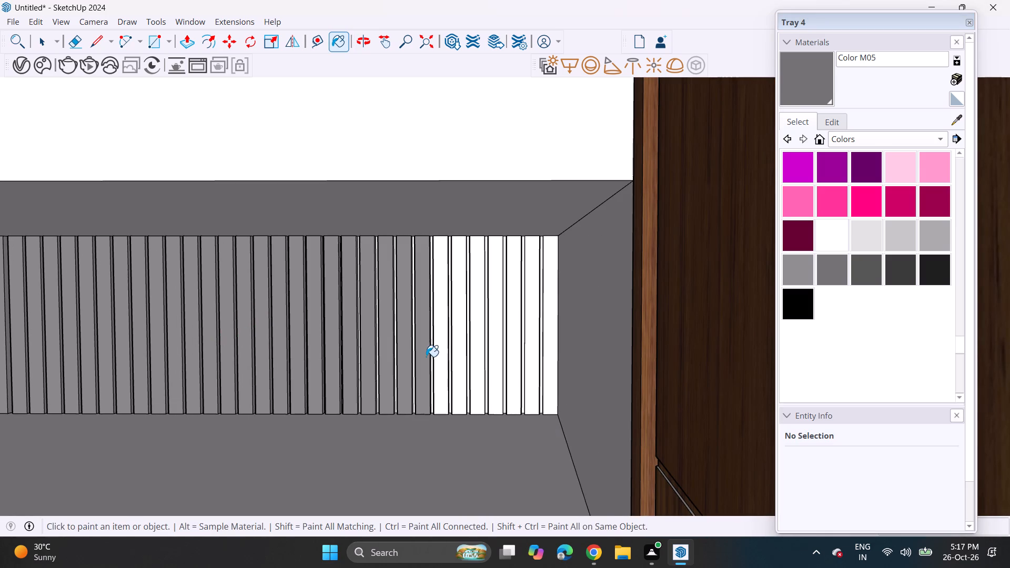
{"action": "left_click", "coordinate": [430, 355]}
{"action": "left_click", "coordinate": [457, 351]}
{"action": "left_click", "coordinate": [447, 355]}
{"action": "left_click", "coordinate": [479, 355]}
{"action": "left_click", "coordinate": [492, 352]}
{"action": "left_click", "coordinate": [512, 350]}
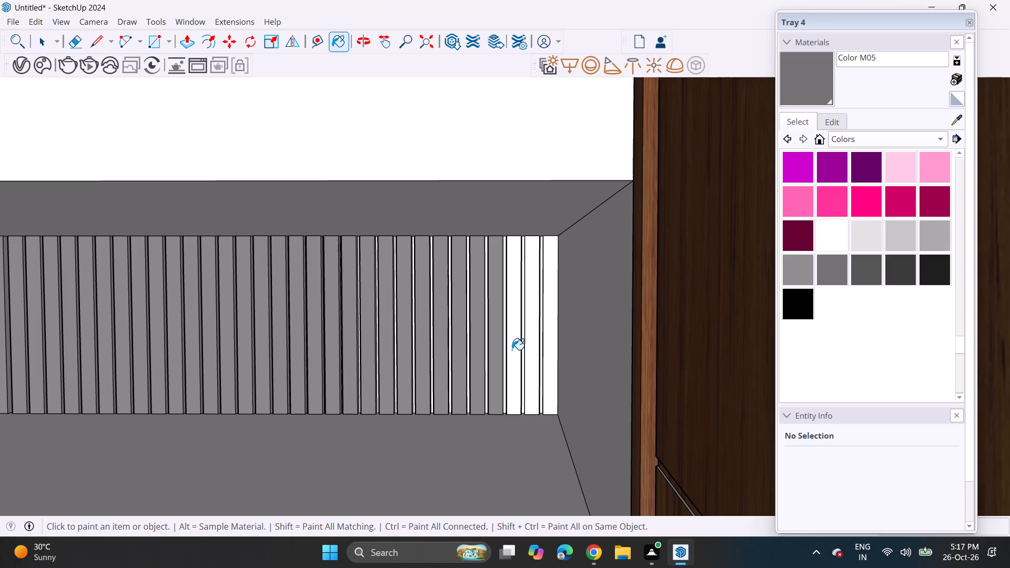
{"action": "left_click", "coordinate": [523, 349]}
{"action": "left_click", "coordinate": [526, 353]}
{"action": "left_click", "coordinate": [545, 353]}
Paint the white grooves between the slats nearest the door-side corner beneath the vanity with Color M05.
{"action": "scroll", "coordinate": [540, 355], "scroll_direction": "up", "scroll_amount": 5}
{"action": "left_click", "coordinate": [540, 356]}
{"action": "left_click", "coordinate": [542, 358]}
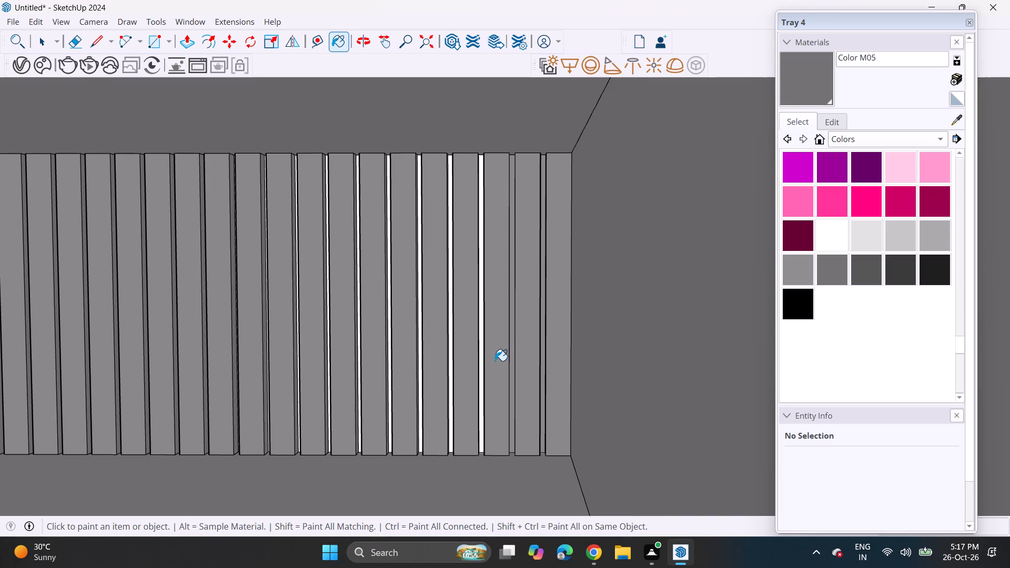
{"action": "left_click", "coordinate": [483, 358]}
{"action": "left_click", "coordinate": [446, 363]}
{"action": "left_click", "coordinate": [451, 367]}
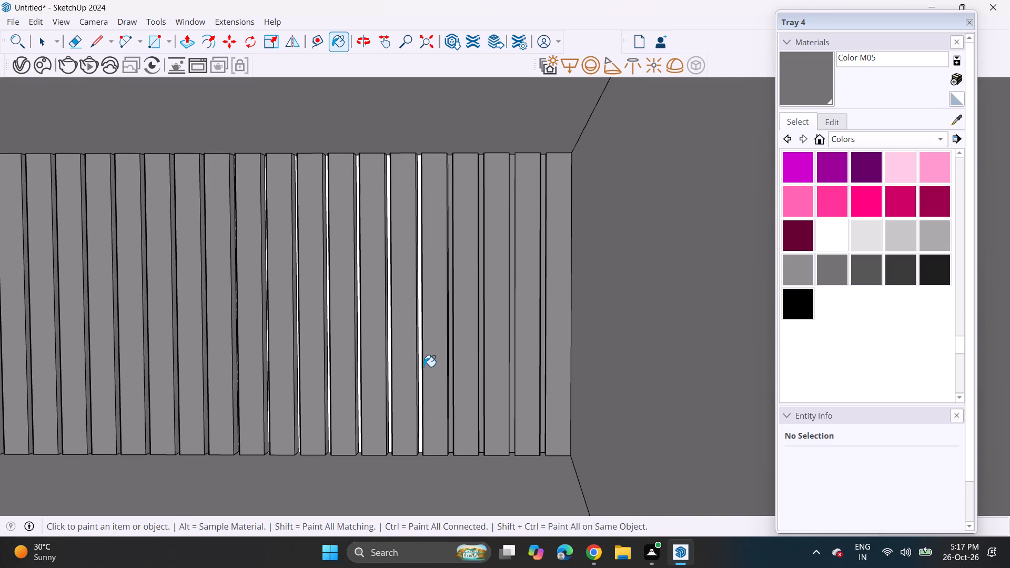
{"action": "left_click", "coordinate": [421, 365]}
{"action": "left_click", "coordinate": [389, 369]}
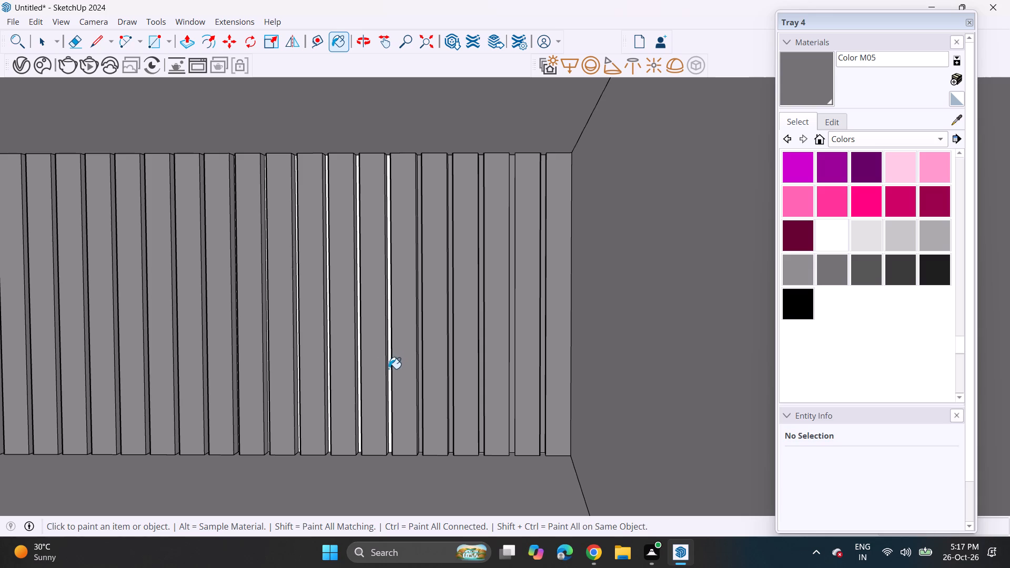
{"action": "left_click", "coordinate": [393, 369]}
{"action": "double_click", "coordinate": [388, 366]}
{"action": "left_click", "coordinate": [390, 366]}
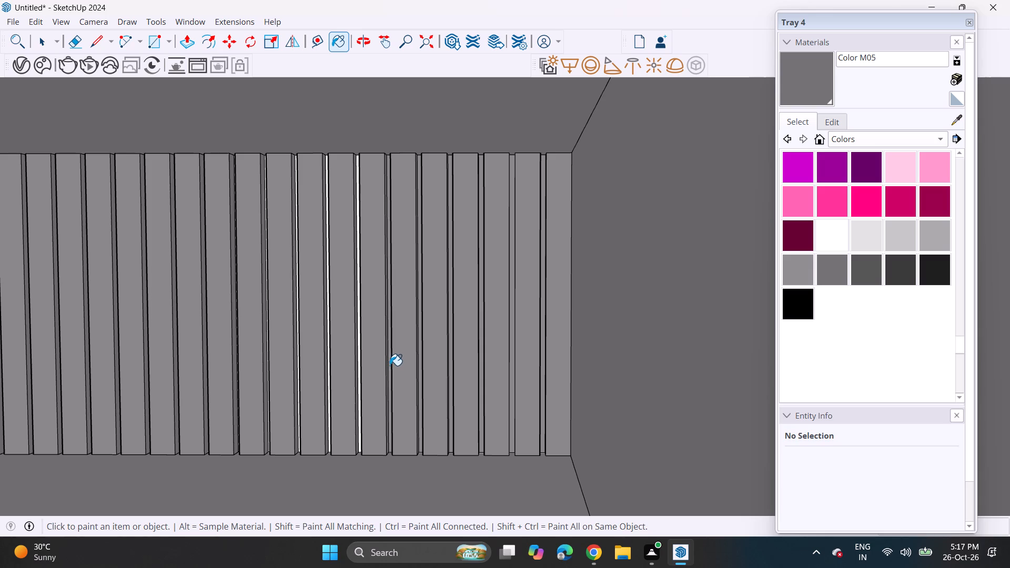
{"action": "scroll", "coordinate": [354, 379], "scroll_direction": "up", "scroll_amount": 4}
{"action": "double_click", "coordinate": [366, 370]}
{"action": "double_click", "coordinate": [360, 362]}
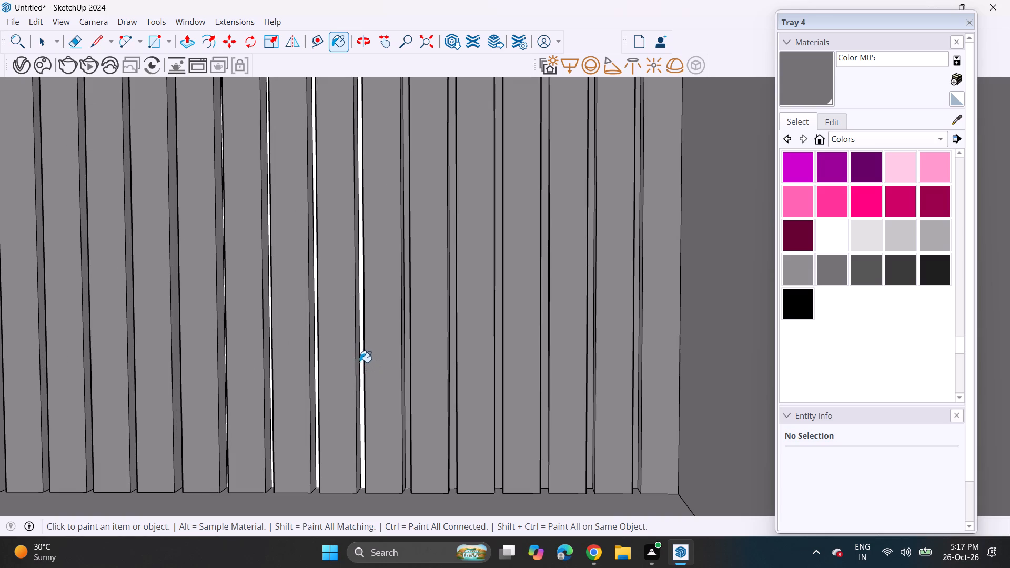
Paint the next white grooves beneath the vanity with Color M05, working away from the door-side corner.
{"action": "middle_click_drag", "start_coordinate": [345, 373], "coordinate": [557, 372]}
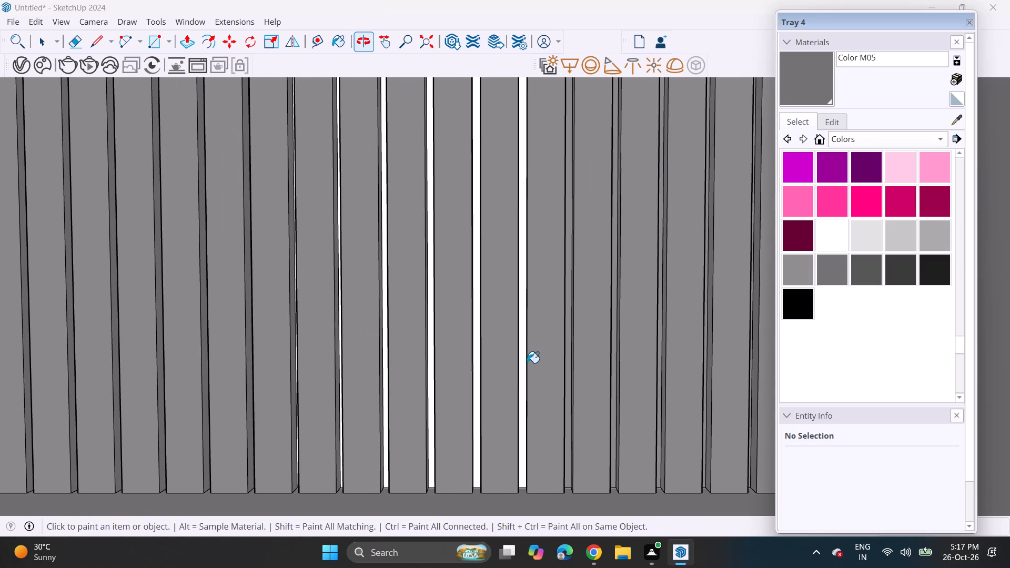
{"action": "left_click", "coordinate": [520, 354]}
{"action": "left_click", "coordinate": [476, 359]}
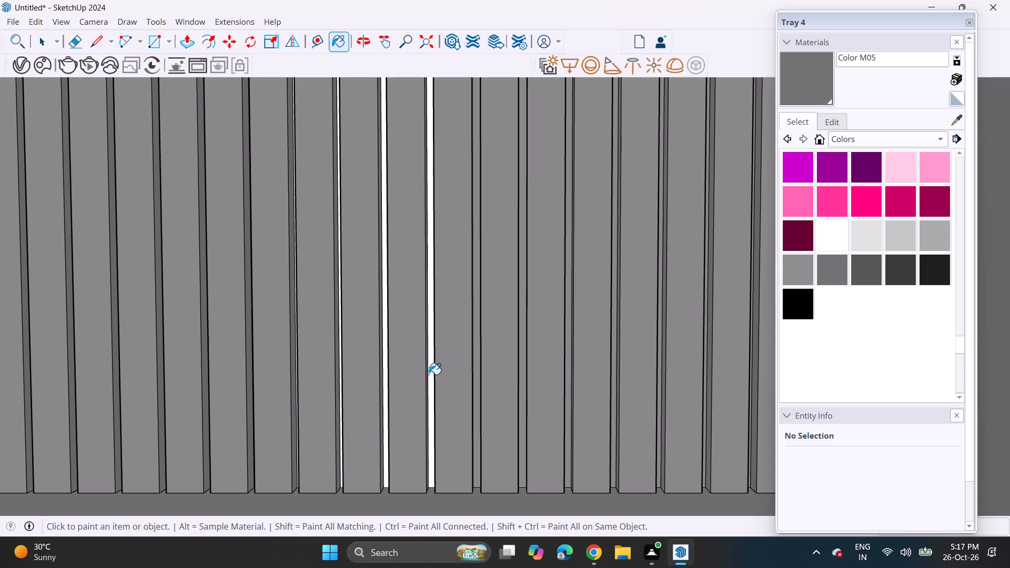
{"action": "left_click", "coordinate": [436, 372]}
{"action": "left_click", "coordinate": [432, 376]}
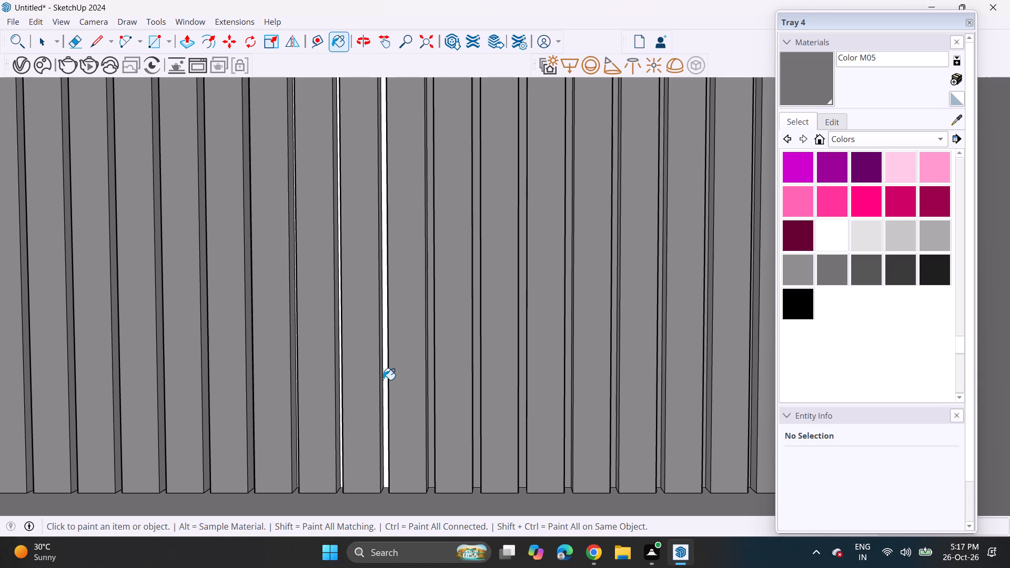
{"action": "left_click", "coordinate": [383, 380]}
{"action": "left_click", "coordinate": [388, 384]}
{"action": "double_click", "coordinate": [382, 381]}
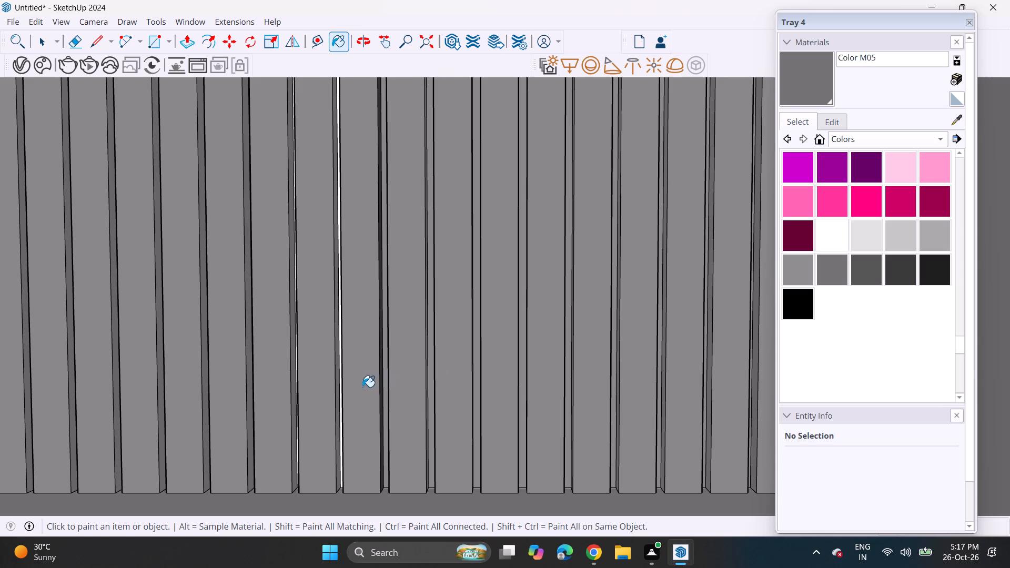
{"action": "scroll", "coordinate": [357, 382], "scroll_direction": "up", "scroll_amount": 4}
{"action": "left_click", "coordinate": [332, 380]}
Continue painting the white grooves beneath the vanity with Color M05, from the door side towards the middle of the wall.
{"action": "middle_click_drag", "start_coordinate": [336, 380], "coordinate": [659, 358], "text": "shift"}
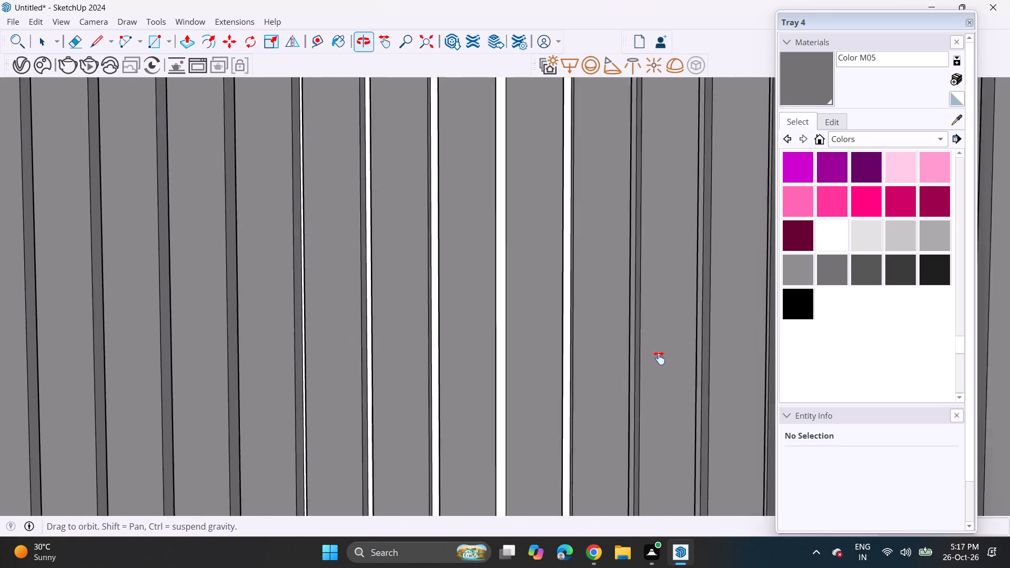
{"action": "middle_click_drag", "start_coordinate": [659, 358], "coordinate": [712, 347], "text": "shift"}
{"action": "left_click", "coordinate": [638, 357]}
{"action": "left_click", "coordinate": [573, 361]}
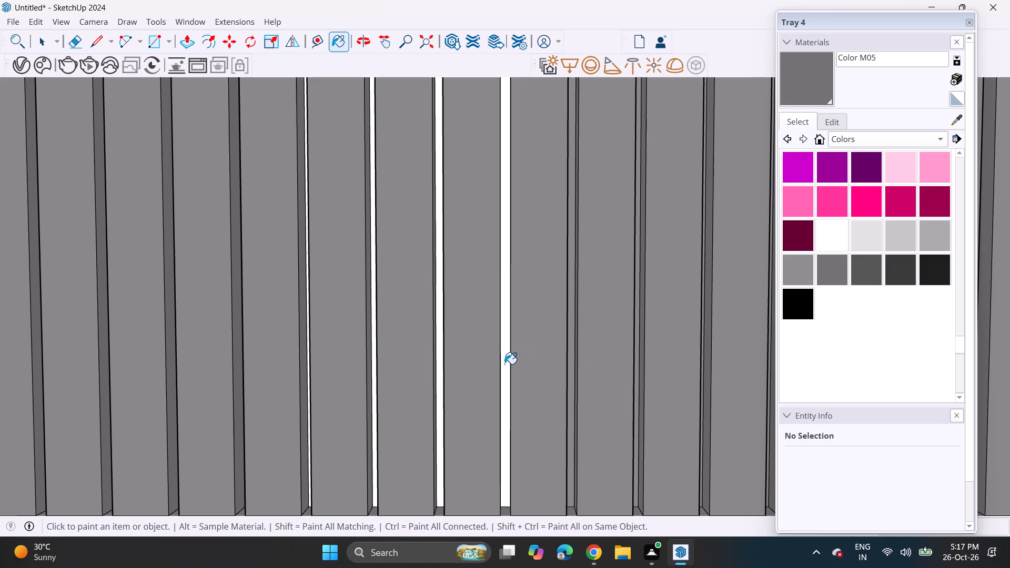
{"action": "left_click", "coordinate": [504, 364]}
{"action": "left_click", "coordinate": [450, 370]}
{"action": "left_click", "coordinate": [439, 373]}
{"action": "left_click", "coordinate": [383, 383]}
{"action": "left_click", "coordinate": [365, 388]}
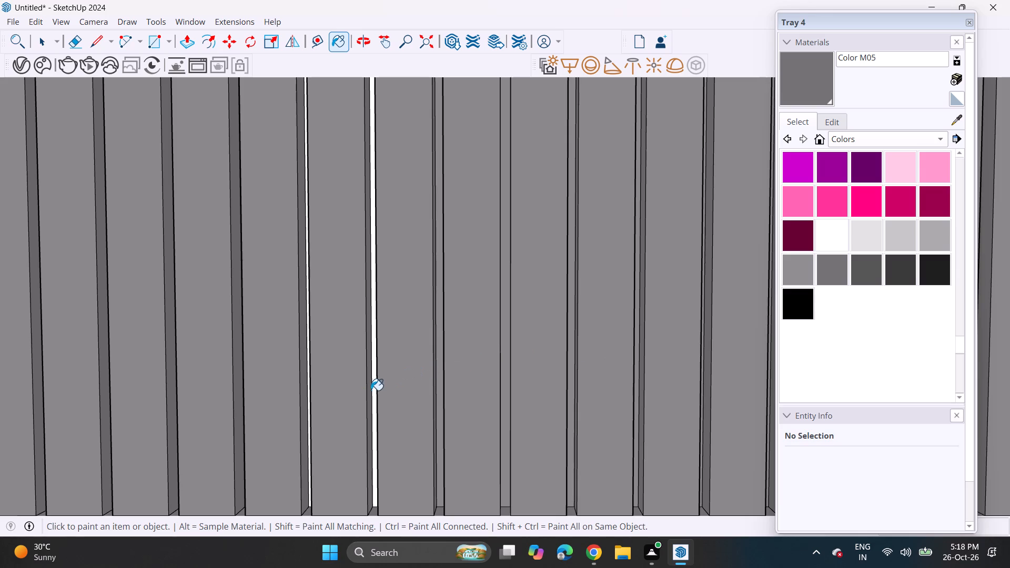
{"action": "left_click", "coordinate": [371, 390]}
{"action": "left_click", "coordinate": [376, 392]}
Paint the white grooves around the middle of the slatted wall beneath the vanity with Color M05.
{"action": "middle_click_drag", "start_coordinate": [381, 392], "coordinate": [777, 336], "text": "shift"}
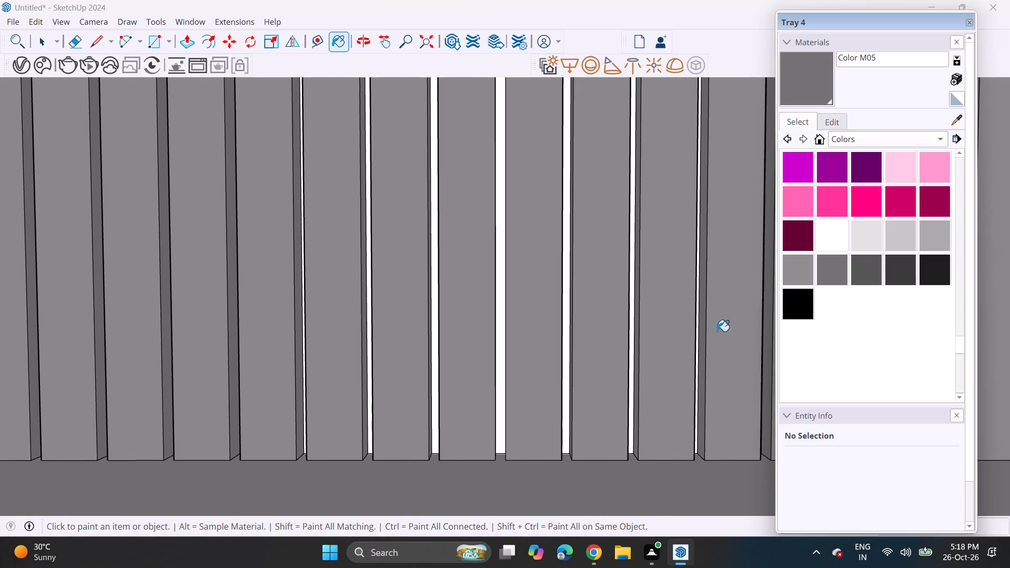
{"action": "left_click", "coordinate": [698, 328]}
{"action": "left_click", "coordinate": [637, 335]}
{"action": "left_click", "coordinate": [632, 342]}
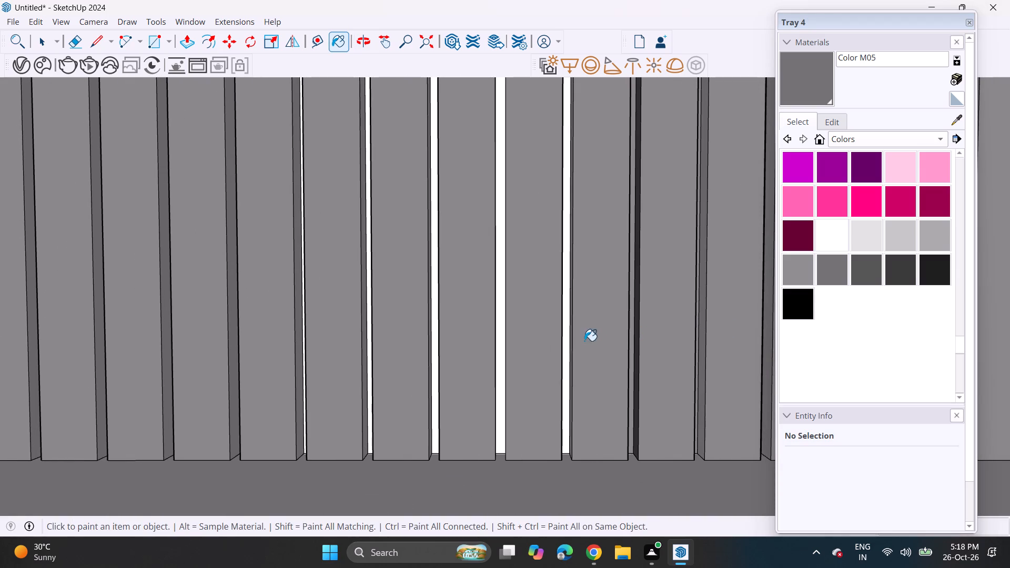
{"action": "left_click", "coordinate": [565, 342]}
{"action": "left_click", "coordinate": [507, 352]}
{"action": "left_click", "coordinate": [501, 352]}
{"action": "left_click", "coordinate": [428, 359]}
{"action": "left_click", "coordinate": [438, 356]}
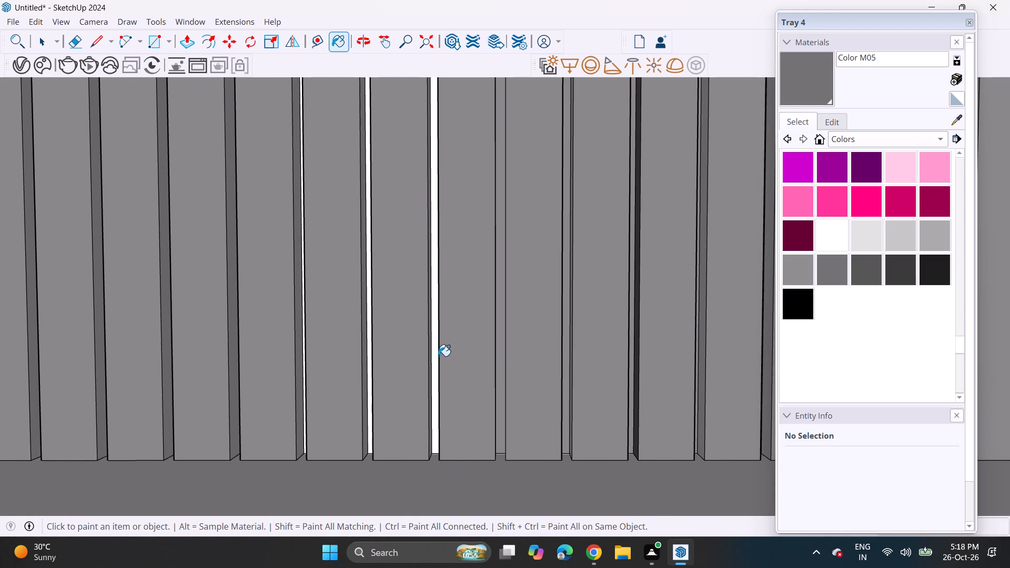
{"action": "left_click", "coordinate": [364, 372]}
{"action": "left_click", "coordinate": [369, 376]}
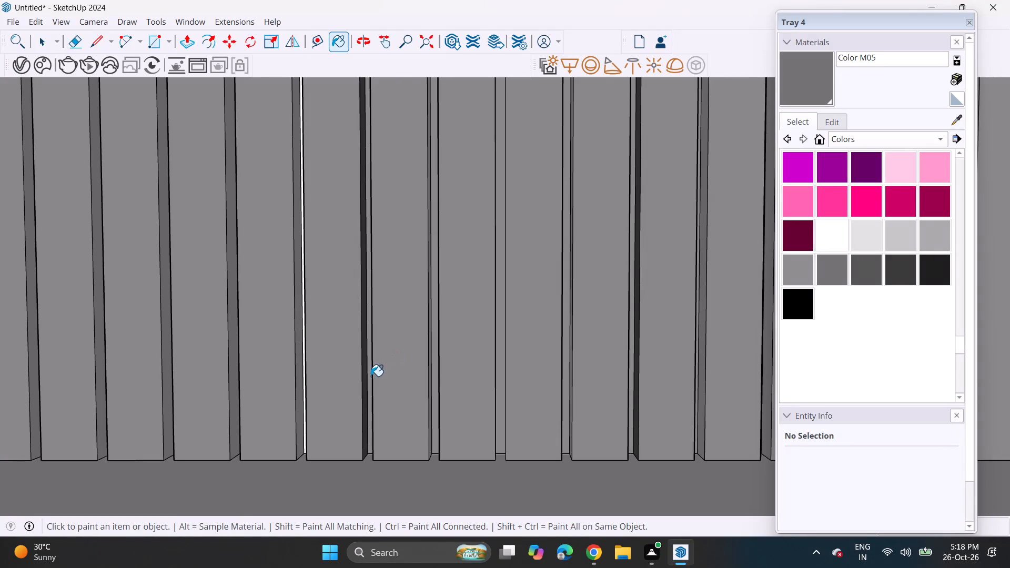
Paint the following white grooves past the middle of the wall beneath the vanity with Color M05.
{"action": "scroll", "coordinate": [300, 380], "scroll_direction": "up", "scroll_amount": 1}
{"action": "middle_click_drag", "start_coordinate": [300, 380], "coordinate": [726, 383]}
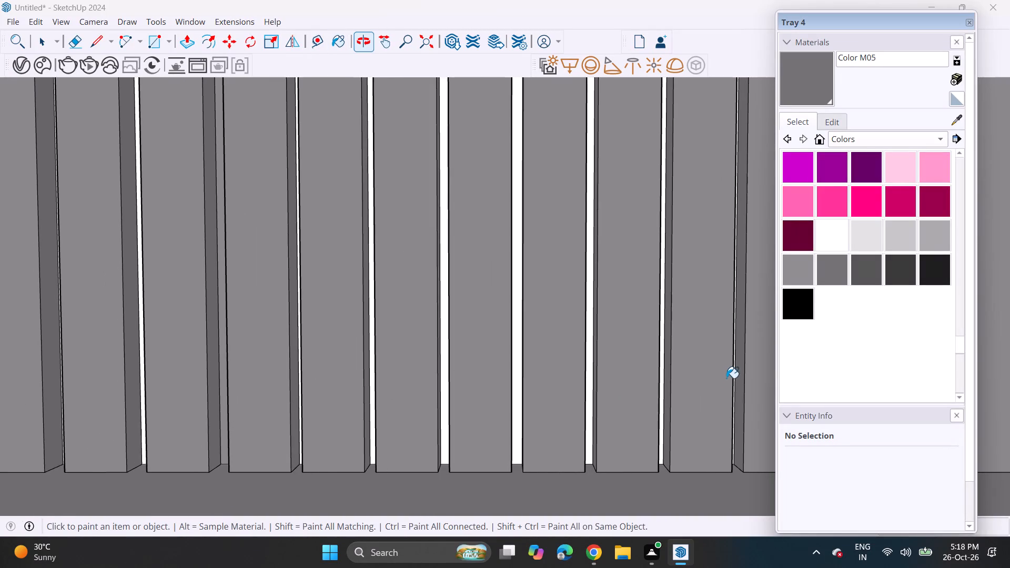
{"action": "left_click", "coordinate": [732, 376]}
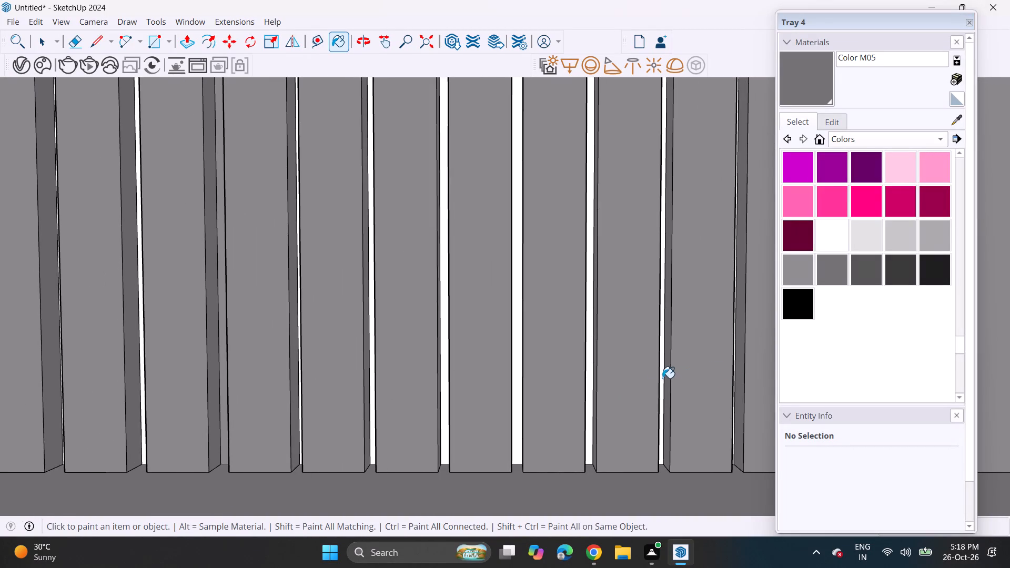
{"action": "left_click", "coordinate": [660, 374]}
{"action": "left_click", "coordinate": [587, 386]}
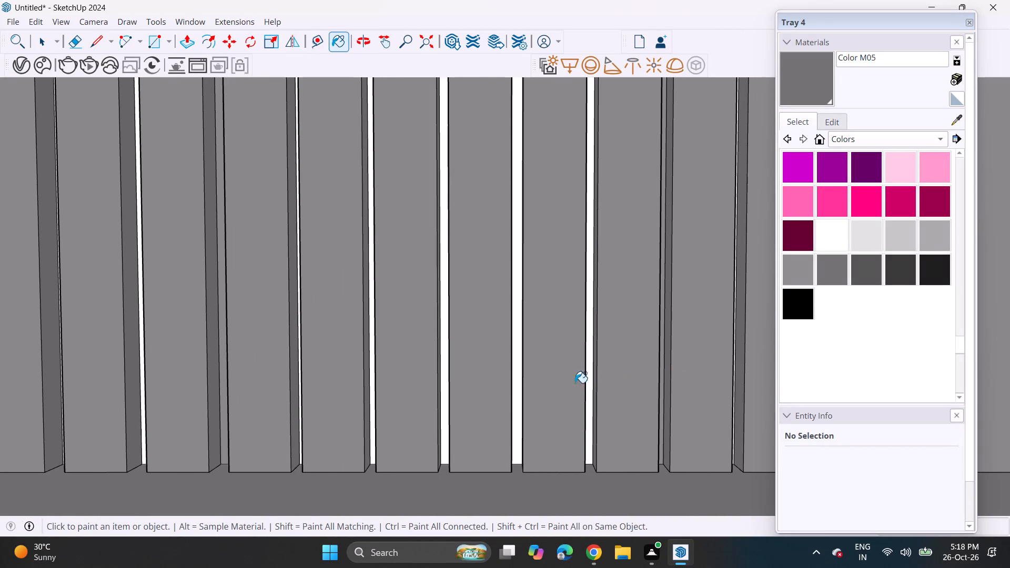
{"action": "left_click", "coordinate": [519, 381]}
{"action": "left_click", "coordinate": [441, 392]}
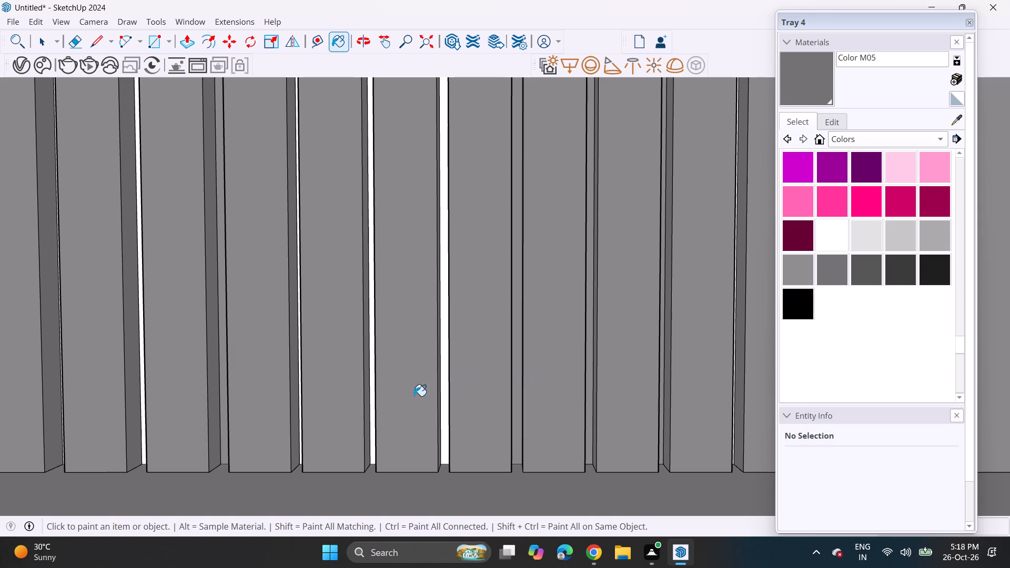
{"action": "left_click", "coordinate": [447, 396]}
{"action": "left_click", "coordinate": [371, 390]}
Paint the missed white groove between the already grey slats beneath the vanity with Color M05.
{"action": "scroll", "coordinate": [428, 329], "scroll_direction": "up", "scroll_amount": 1}
{"action": "scroll", "coordinate": [428, 329], "scroll_direction": "down", "scroll_amount": 6}
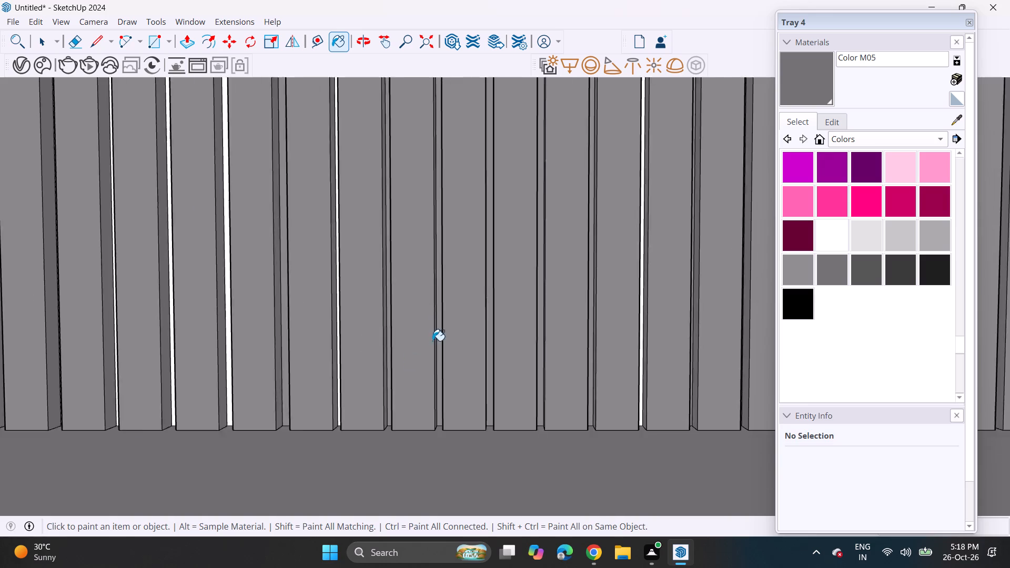
{"action": "scroll", "coordinate": [446, 306], "scroll_direction": "down", "scroll_amount": 4}
{"action": "scroll", "coordinate": [343, 308], "scroll_direction": "up", "scroll_amount": 4}
{"action": "scroll", "coordinate": [748, 361], "scroll_direction": "up", "scroll_amount": 4}
{"action": "scroll", "coordinate": [689, 393], "scroll_direction": "up", "scroll_amount": 6}
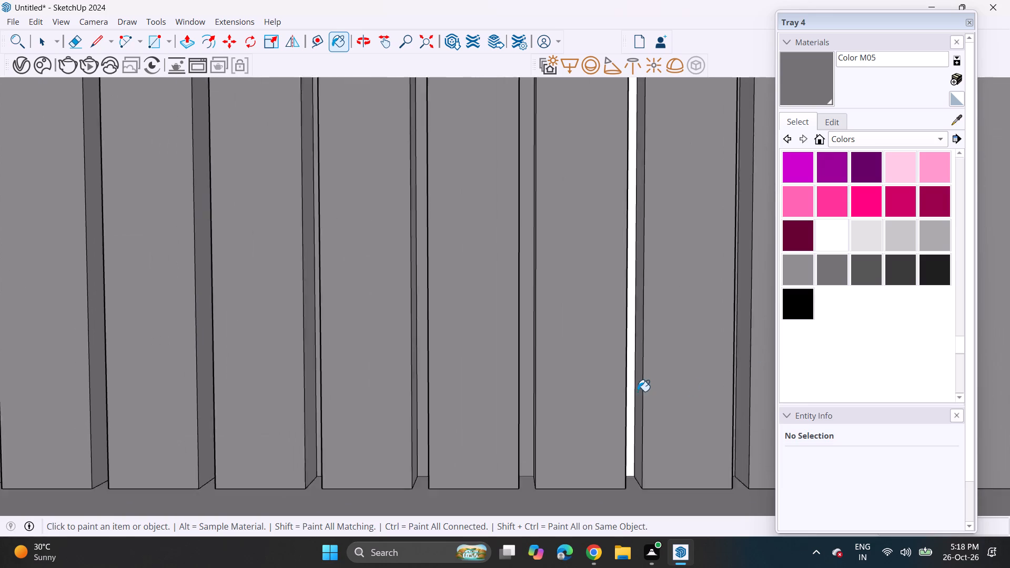
{"action": "left_click", "coordinate": [619, 387]}
Paint the run of white grooves approaching the corner opposite the door beneath the vanity with Color M05.
{"action": "scroll", "coordinate": [610, 390], "scroll_direction": "down", "scroll_amount": 15}
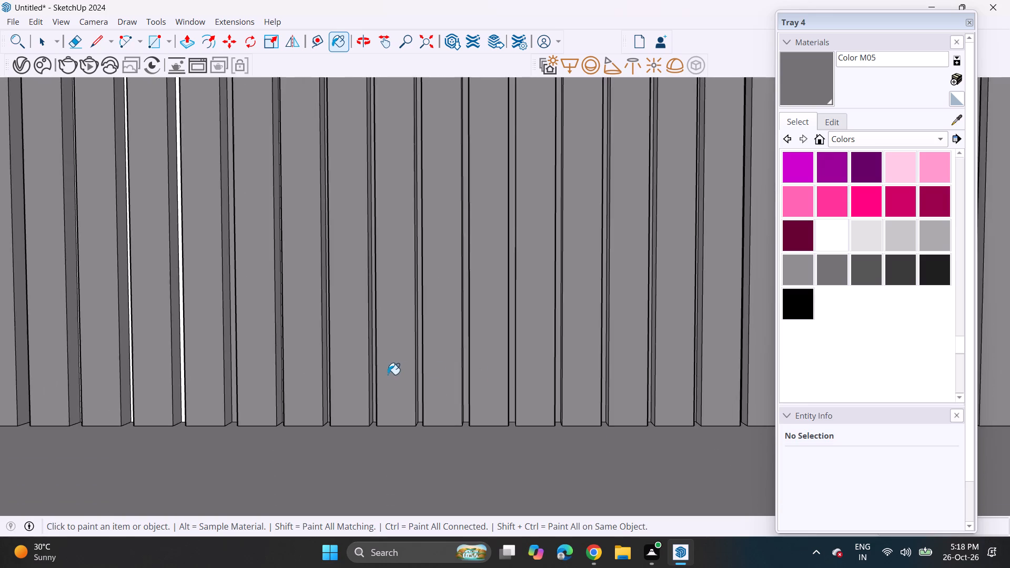
{"action": "scroll", "coordinate": [381, 374], "scroll_direction": "down", "scroll_amount": 6}
{"action": "middle_click_drag", "start_coordinate": [212, 344], "coordinate": [547, 356]}
{"action": "scroll", "coordinate": [593, 356], "scroll_direction": "up", "scroll_amount": 6}
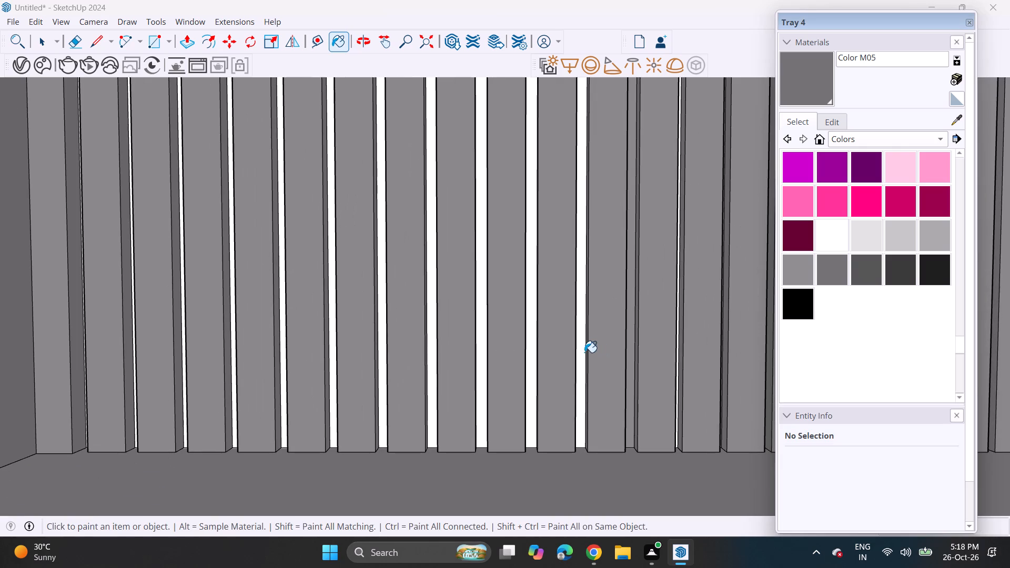
{"action": "left_click", "coordinate": [584, 352]}
{"action": "left_click", "coordinate": [528, 360]}
{"action": "left_click", "coordinate": [484, 361]}
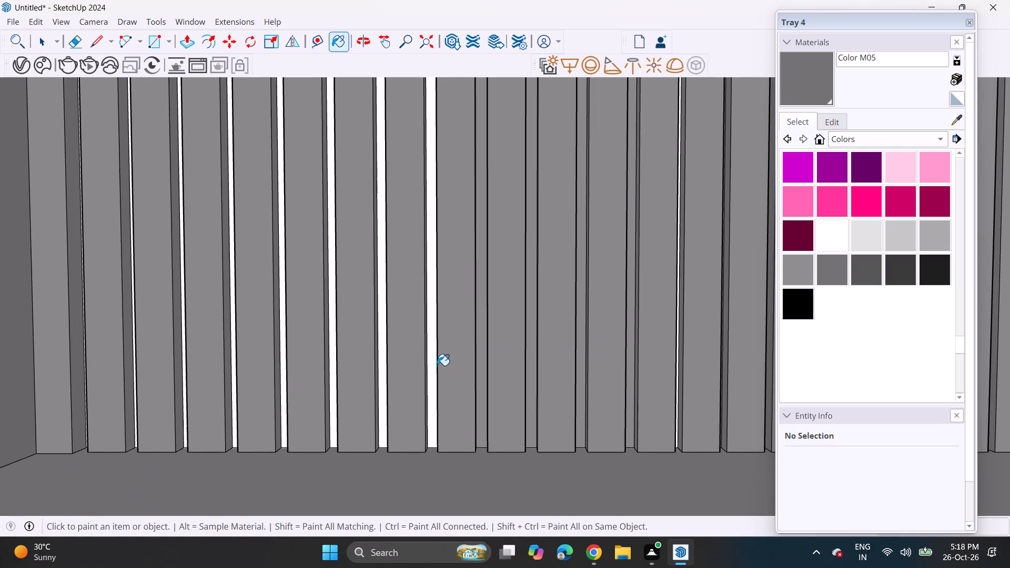
{"action": "left_click", "coordinate": [437, 366]}
{"action": "left_click", "coordinate": [430, 366]}
{"action": "left_click", "coordinate": [381, 370]}
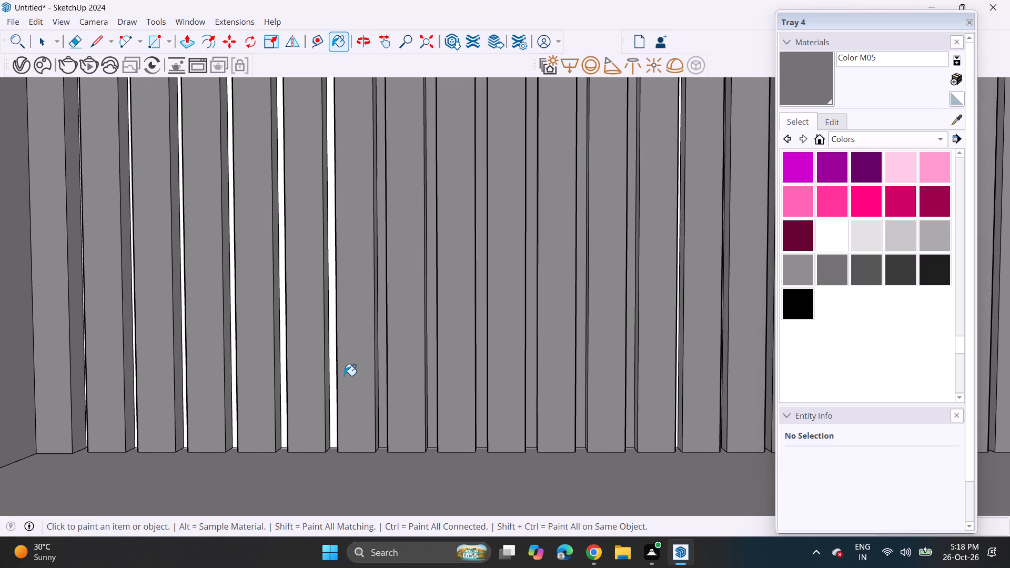
{"action": "left_click", "coordinate": [336, 378]}
{"action": "left_click", "coordinate": [290, 399]}
{"action": "left_click", "coordinate": [286, 403]}
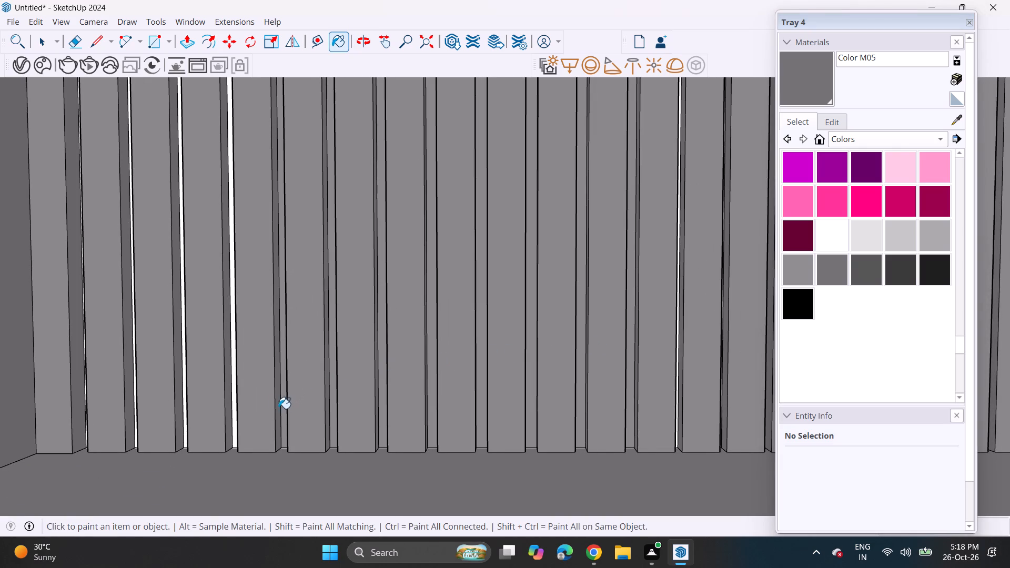
{"action": "left_click", "coordinate": [235, 408]}
{"action": "left_click", "coordinate": [183, 387]}
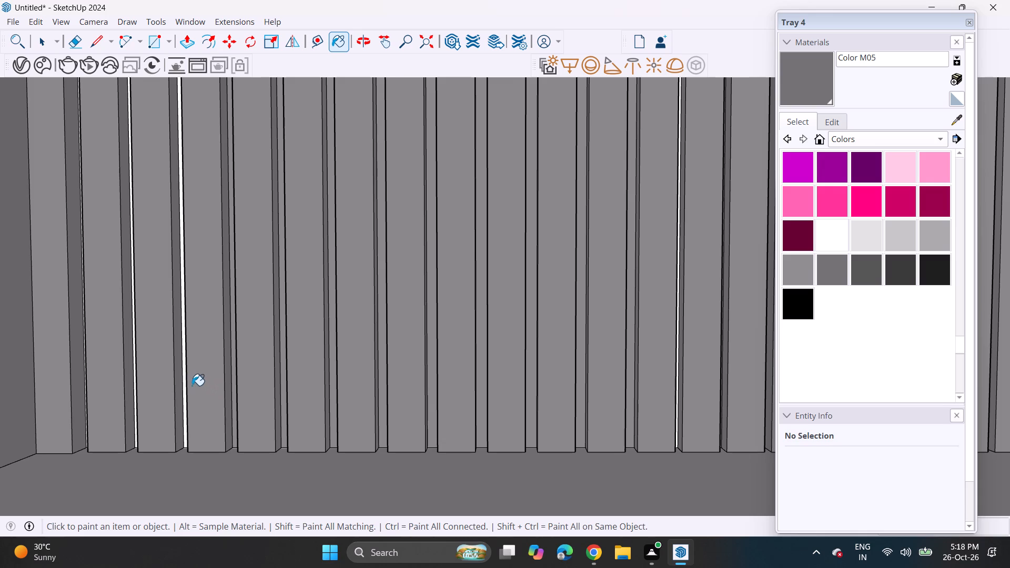
Paint the last white grooves beneath the vanity with Color M05, up to the corner opposite the door.
{"action": "middle_click_drag", "start_coordinate": [195, 386], "coordinate": [383, 379]}
{"action": "left_click", "coordinate": [341, 373]}
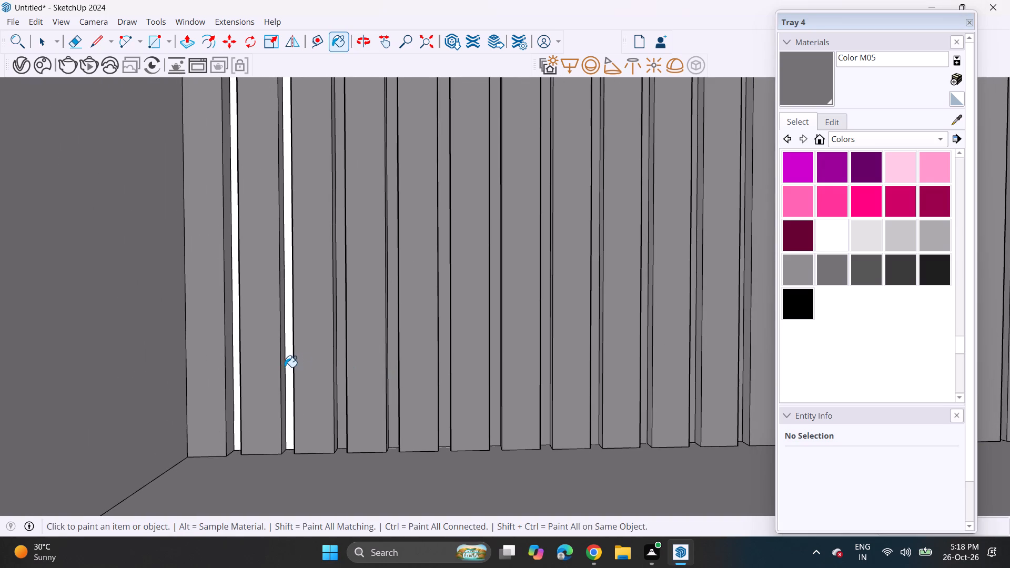
{"action": "left_click", "coordinate": [282, 366]}
{"action": "double_click", "coordinate": [285, 370]}
{"action": "left_click", "coordinate": [292, 372]}
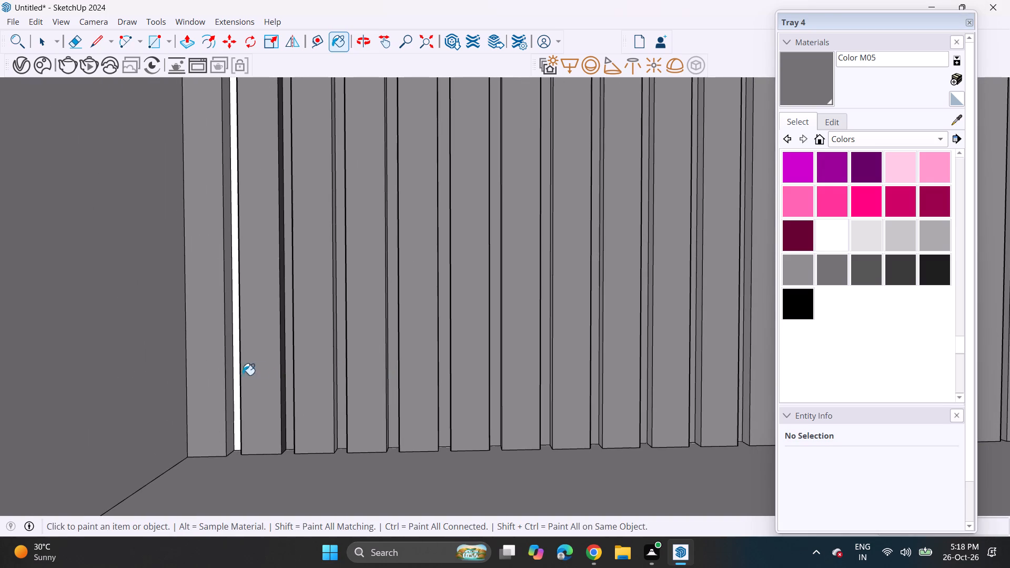
{"action": "left_click", "coordinate": [232, 371]}
{"action": "left_click", "coordinate": [243, 370]}
{"action": "left_click", "coordinate": [236, 362]}
Examine the slatted wall beneath the vanity and the section above the counter beside the basin for unpainted grooves.
{"action": "scroll", "coordinate": [264, 333], "scroll_direction": "down", "scroll_amount": 6}
{"action": "middle_click_drag", "start_coordinate": [377, 257], "coordinate": [378, 266], "text": "shift"}
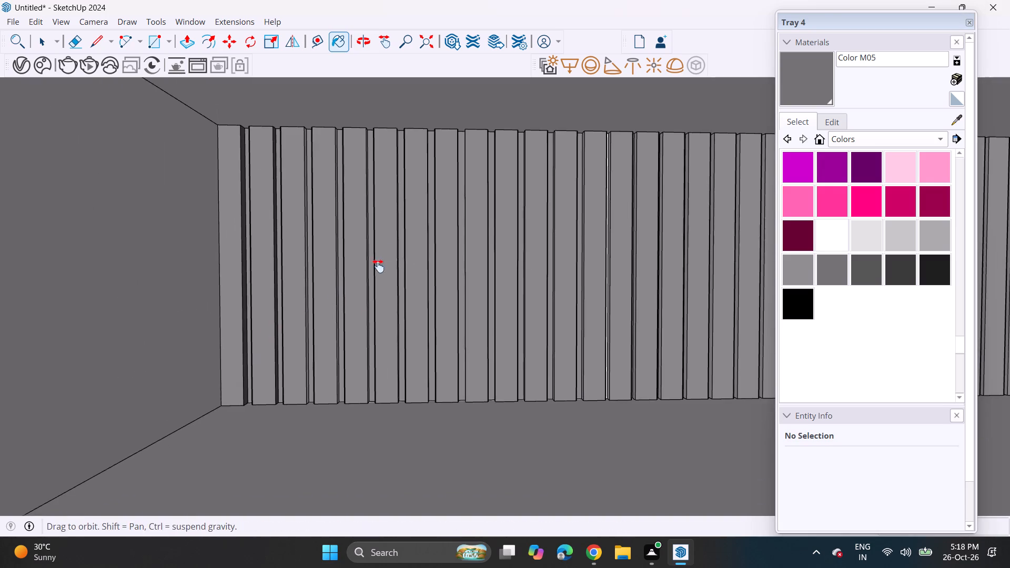
{"action": "middle_click_drag", "start_coordinate": [378, 266], "coordinate": [367, 471], "text": "shift"}
{"action": "middle_click_drag", "start_coordinate": [340, 287], "coordinate": [345, 537], "text": "shift"}
{"action": "middle_click_drag", "start_coordinate": [341, 254], "coordinate": [345, 524], "text": "shift"}
{"action": "middle_click_drag", "start_coordinate": [348, 229], "coordinate": [353, 524]}
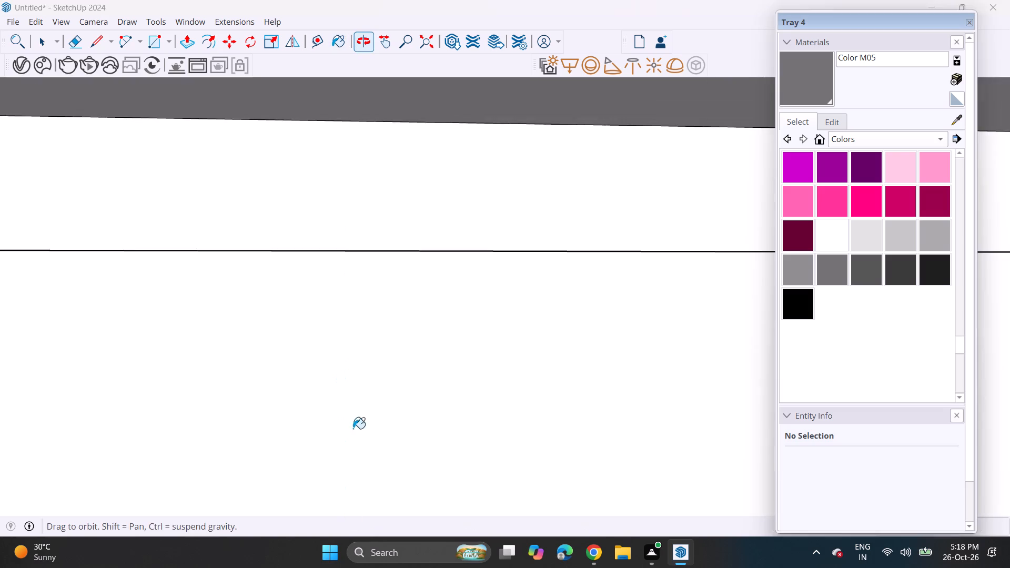
{"action": "middle_click_drag", "start_coordinate": [359, 263], "coordinate": [366, 520], "text": "shift"}
{"action": "middle_click_drag", "start_coordinate": [350, 252], "coordinate": [357, 492], "text": "shift"}
{"action": "middle_click_drag", "start_coordinate": [357, 305], "coordinate": [363, 531], "text": "shift"}
{"action": "middle_click_drag", "start_coordinate": [349, 247], "coordinate": [350, 503], "text": "shift"}
{"action": "scroll", "coordinate": [352, 362], "scroll_direction": "down", "scroll_amount": 9}
{"action": "scroll", "coordinate": [354, 377], "scroll_direction": "up", "scroll_amount": 1}
{"action": "scroll", "coordinate": [354, 378], "scroll_direction": "down", "scroll_amount": 10}
{"action": "scroll", "coordinate": [264, 236], "scroll_direction": "down", "scroll_amount": 6}
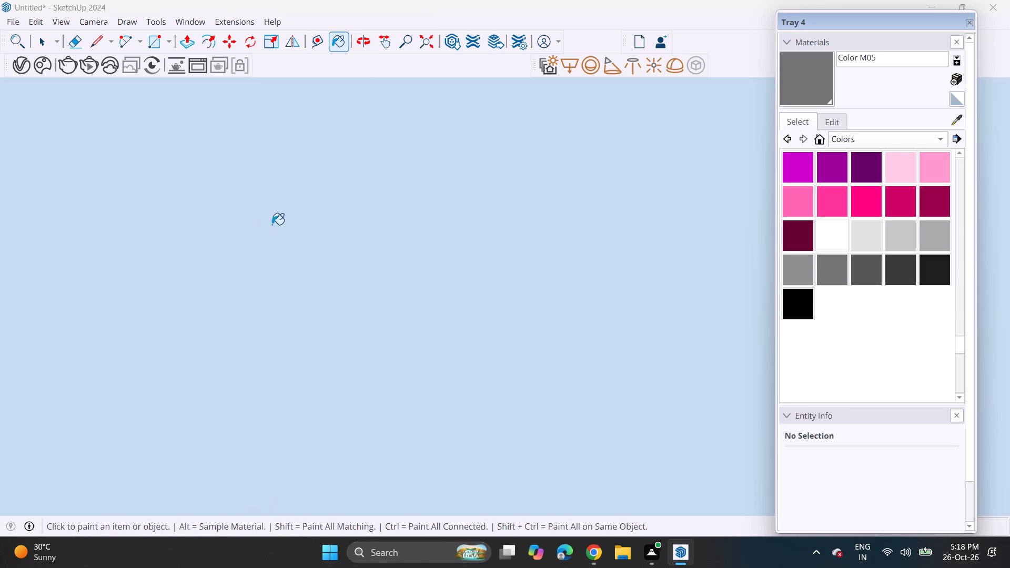
{"action": "middle_click_drag", "start_coordinate": [275, 226], "coordinate": [309, 490], "text": "shift"}
{"action": "middle_click_drag", "start_coordinate": [326, 247], "coordinate": [342, 515], "text": "shift"}
{"action": "scroll", "coordinate": [377, 352], "scroll_direction": "up", "scroll_amount": 11}
{"action": "scroll", "coordinate": [379, 342], "scroll_direction": "down", "scroll_amount": 1}
{"action": "scroll", "coordinate": [379, 342], "scroll_direction": "up", "scroll_amount": 5}
{"action": "scroll", "coordinate": [379, 342], "scroll_direction": "down", "scroll_amount": 1}
{"action": "scroll", "coordinate": [379, 342], "scroll_direction": "up", "scroll_amount": 3}
{"action": "scroll", "coordinate": [379, 342], "scroll_direction": "down", "scroll_amount": 1}
{"action": "scroll", "coordinate": [379, 342], "scroll_direction": "up", "scroll_amount": 9}
{"action": "scroll", "coordinate": [379, 342], "scroll_direction": "down", "scroll_amount": 1}
{"action": "scroll", "coordinate": [379, 342], "scroll_direction": "up", "scroll_amount": 1}
{"action": "scroll", "coordinate": [379, 342], "scroll_direction": "down", "scroll_amount": 1}
{"action": "scroll", "coordinate": [379, 342], "scroll_direction": "up", "scroll_amount": 14}
{"action": "scroll", "coordinate": [379, 342], "scroll_direction": "down", "scroll_amount": 1}
{"action": "scroll", "coordinate": [379, 342], "scroll_direction": "up", "scroll_amount": 2}
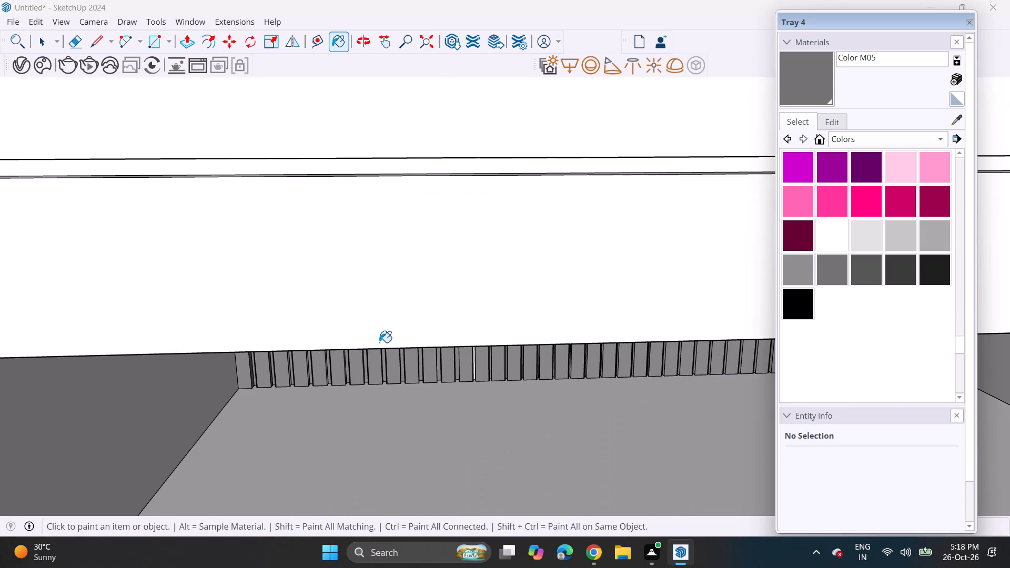
{"action": "scroll", "coordinate": [379, 342], "scroll_direction": "up", "scroll_amount": 2}
{"action": "middle_click_drag", "start_coordinate": [385, 342], "coordinate": [408, 544], "text": "shift"}
{"action": "middle_click_drag", "start_coordinate": [405, 270], "coordinate": [438, 560], "text": "shift"}
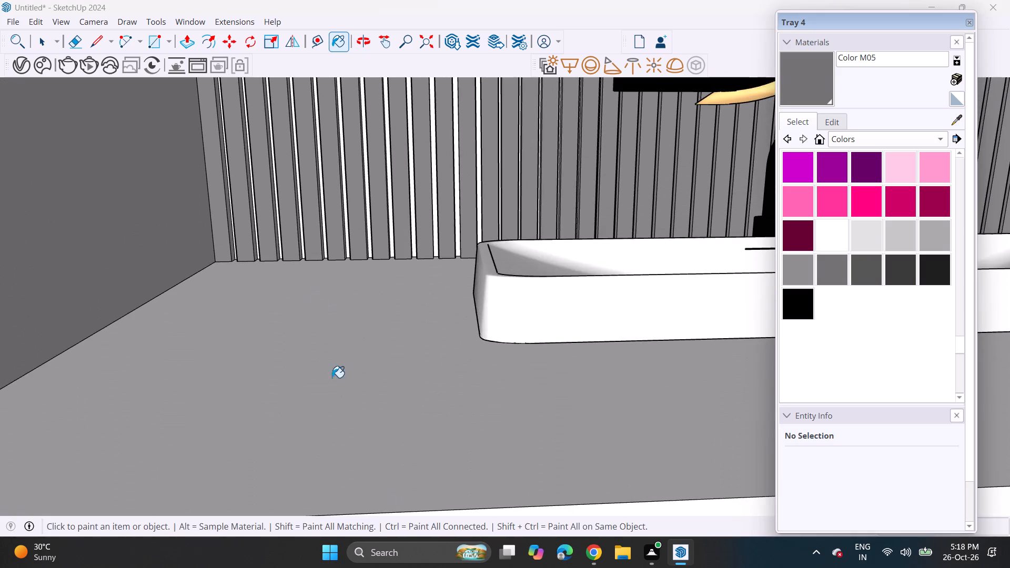
Paint the white grooves above the counter nearest the corner, beside the basin, with Color M05.
{"action": "scroll", "coordinate": [265, 276], "scroll_direction": "up", "scroll_amount": 4}
{"action": "scroll", "coordinate": [222, 226], "scroll_direction": "up", "scroll_amount": 9}
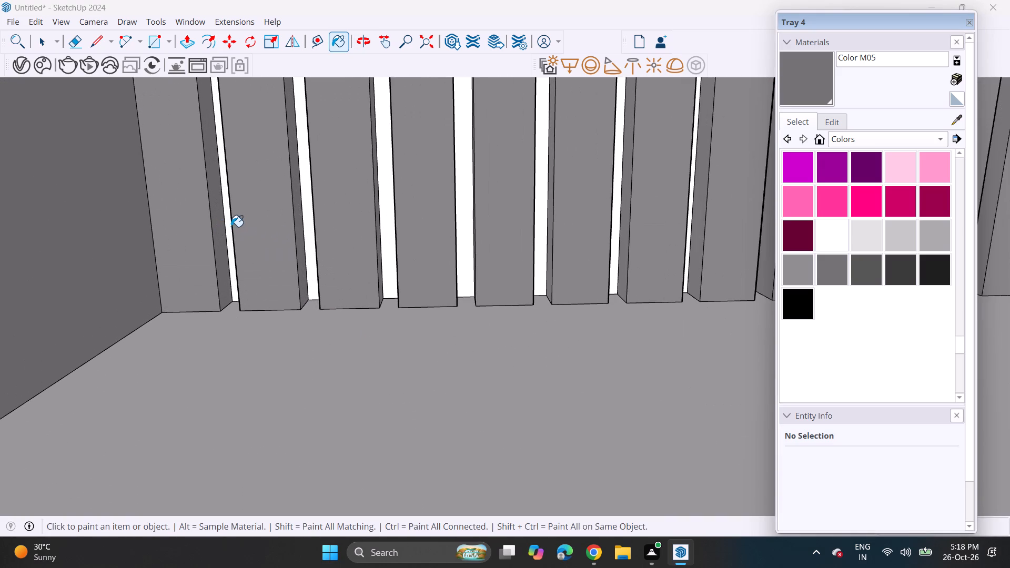
{"action": "left_click", "coordinate": [223, 216]}
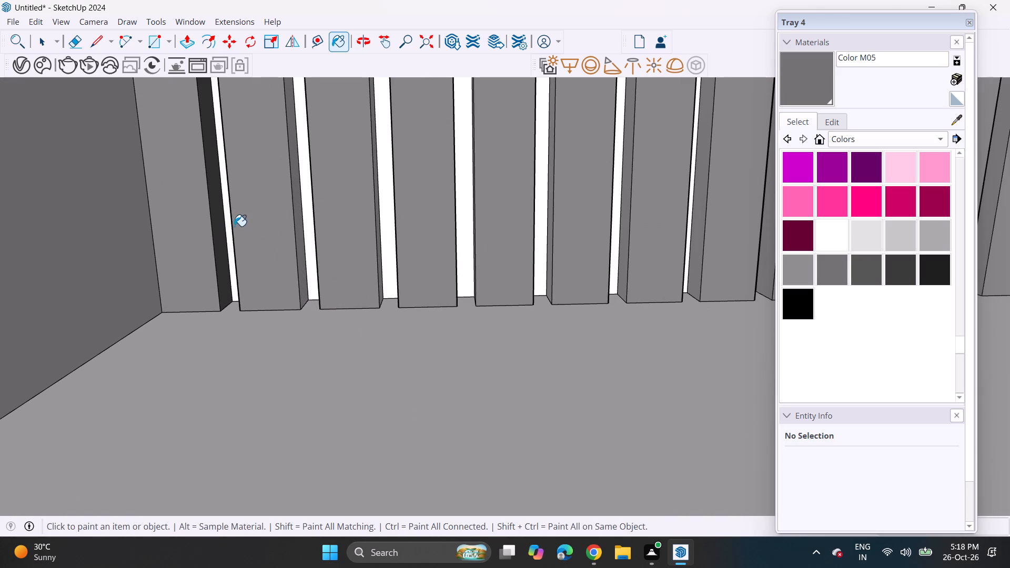
{"action": "left_click", "coordinate": [228, 224]}
{"action": "left_click", "coordinate": [310, 217]}
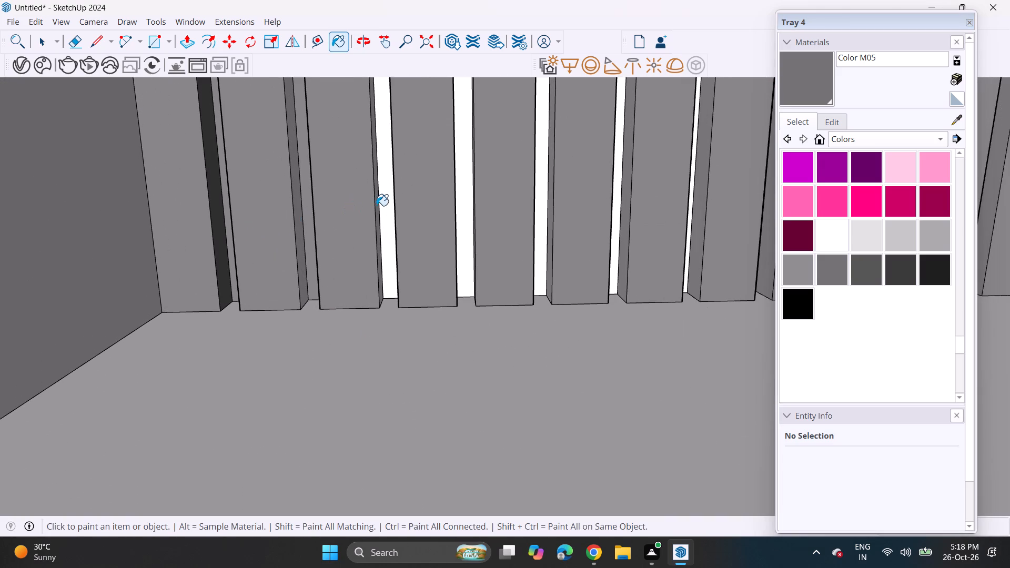
{"action": "left_click", "coordinate": [377, 206]}
{"action": "left_click", "coordinate": [390, 206]}
{"action": "left_click_drag", "start_coordinate": [460, 207], "coordinate": [466, 207]}
{"action": "left_click", "coordinate": [539, 199]}
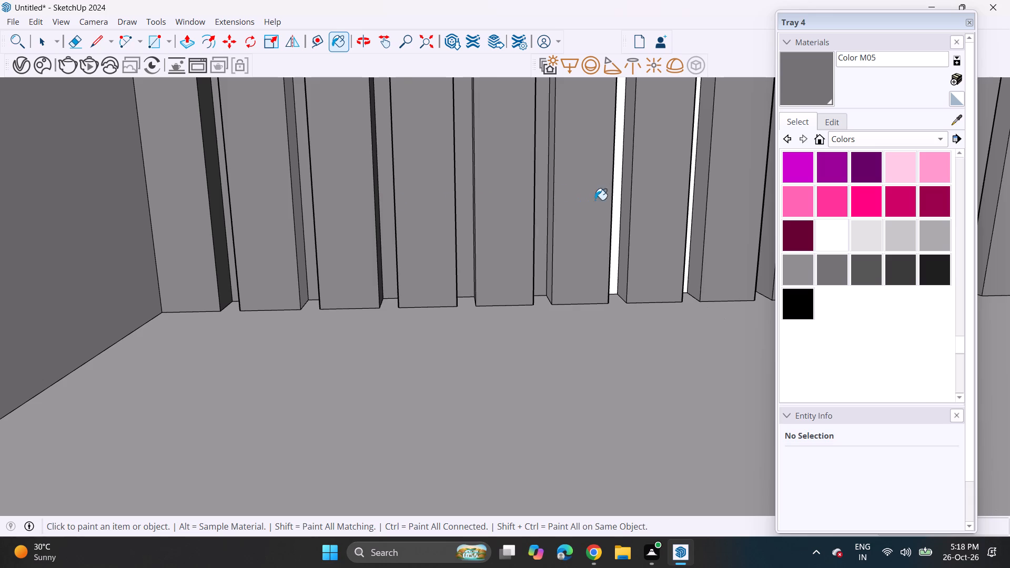
{"action": "left_click", "coordinate": [618, 207]}
Paint the next run of white grooves above the counter, approaching the basin, with Color M05.
{"action": "middle_click_drag", "start_coordinate": [700, 204], "coordinate": [6, 217], "text": "shift"}
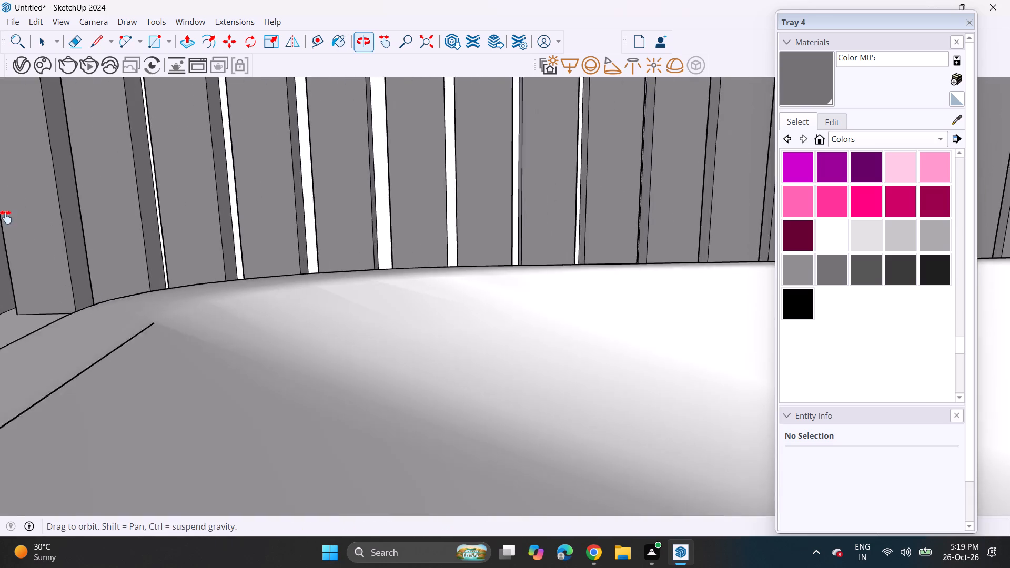
{"action": "middle_click_drag", "start_coordinate": [6, 217], "coordinate": [229, 228], "text": "shift"}
{"action": "left_click", "coordinate": [121, 256]}
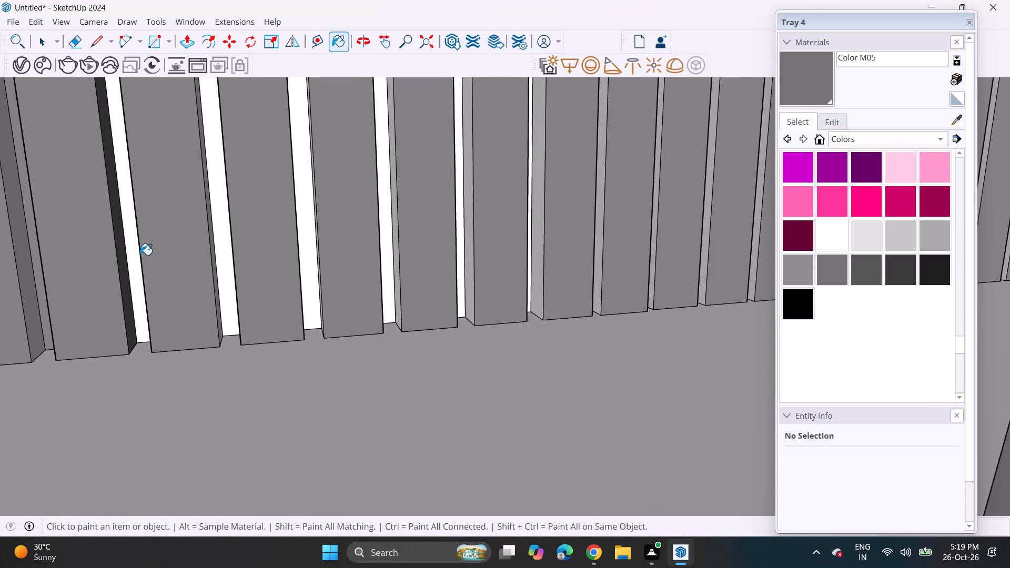
{"action": "left_click", "coordinate": [129, 255]}
{"action": "left_click", "coordinate": [226, 240]}
{"action": "left_click", "coordinate": [299, 232]}
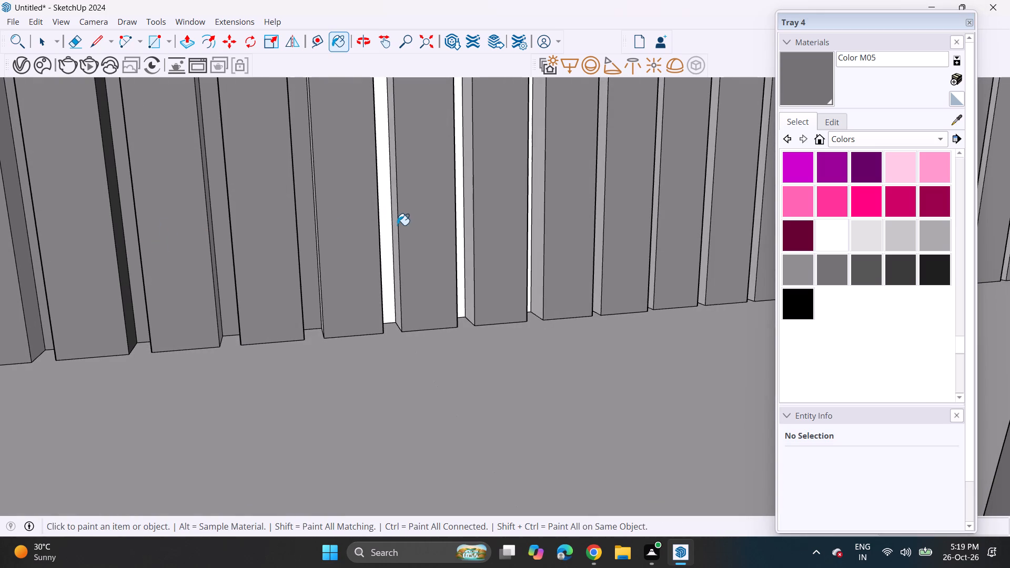
{"action": "left_click", "coordinate": [397, 225]}
{"action": "left_click", "coordinate": [387, 228]}
{"action": "left_click", "coordinate": [459, 229]}
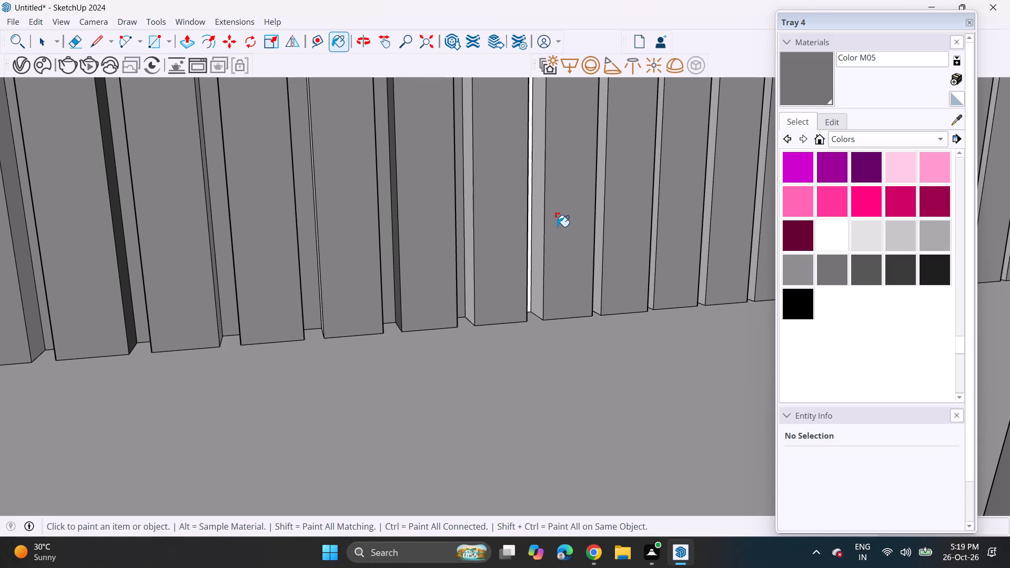
Paint the white grooves in the wall behind the basin, heading towards the faucet, with Color M05.
{"action": "middle_click_drag", "start_coordinate": [552, 227], "coordinate": [85, 280], "text": "shift"}
{"action": "left_click", "coordinate": [70, 263]}
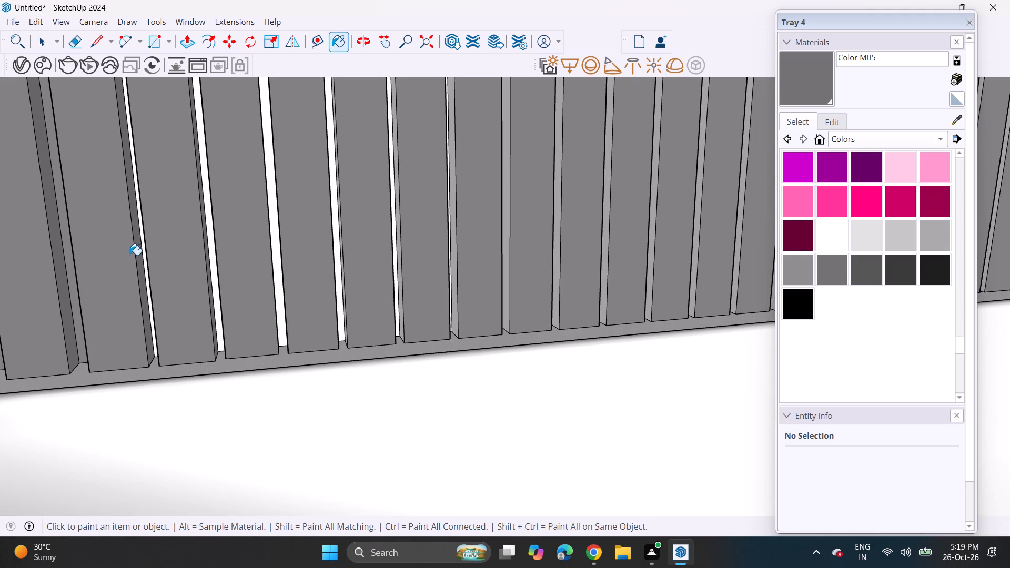
{"action": "left_click", "coordinate": [144, 257]}
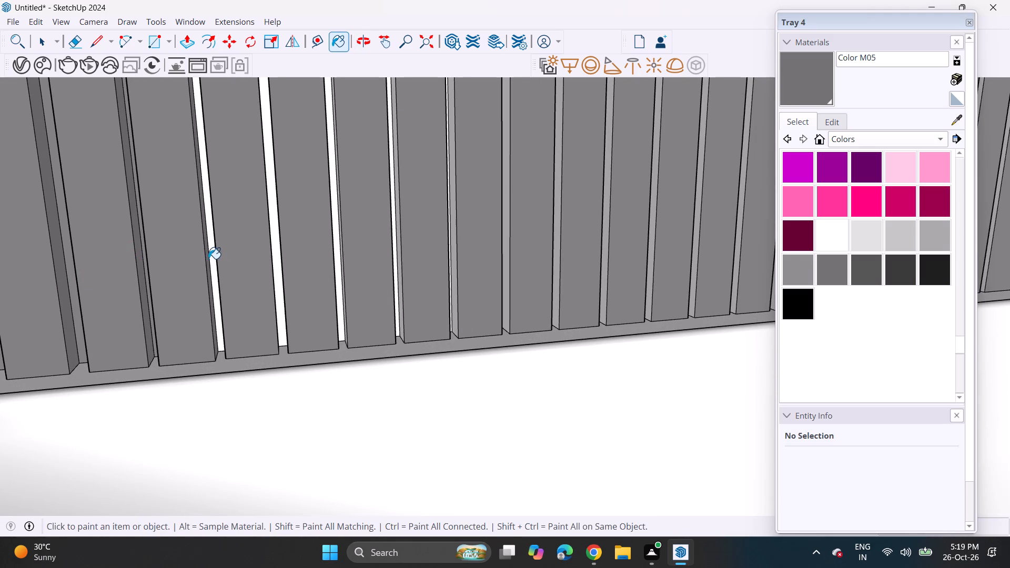
{"action": "double_click", "coordinate": [210, 259]}
{"action": "left_click", "coordinate": [280, 258]}
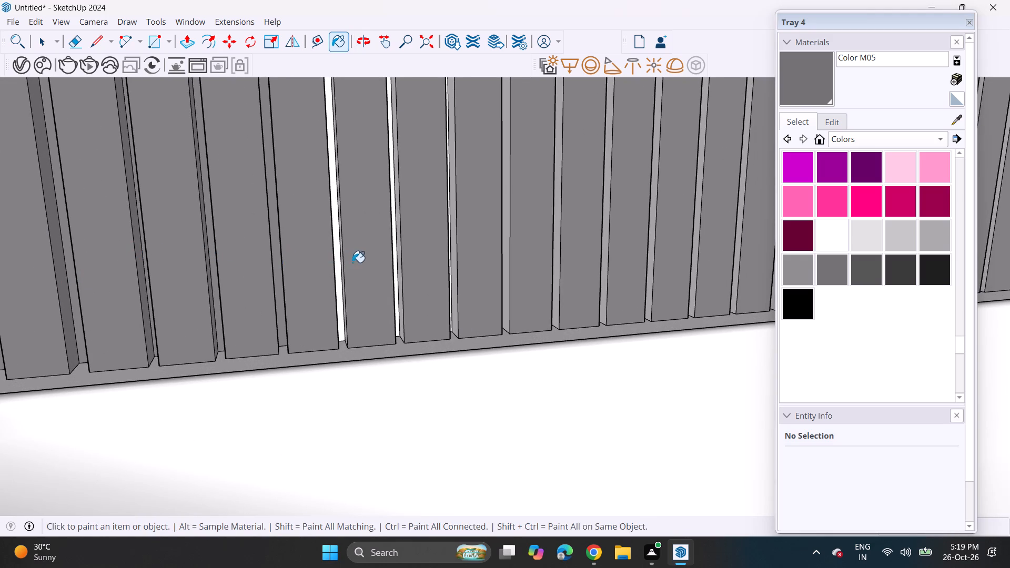
{"action": "left_click", "coordinate": [340, 261]}
{"action": "left_click", "coordinate": [382, 270]}
{"action": "middle_click_drag", "start_coordinate": [430, 270], "coordinate": [361, 282]}
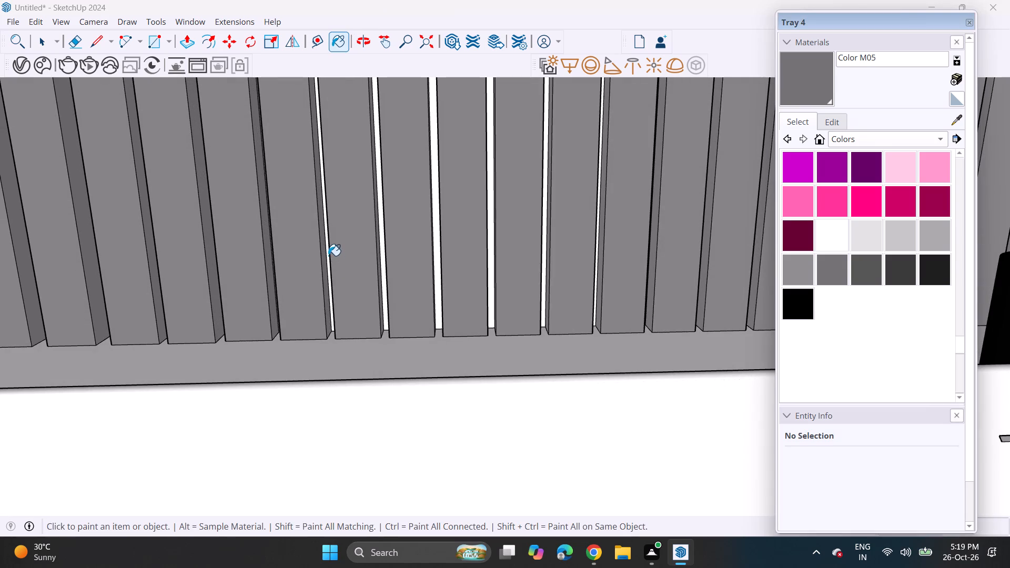
{"action": "left_click", "coordinate": [328, 256]}
{"action": "left_click", "coordinate": [384, 258]}
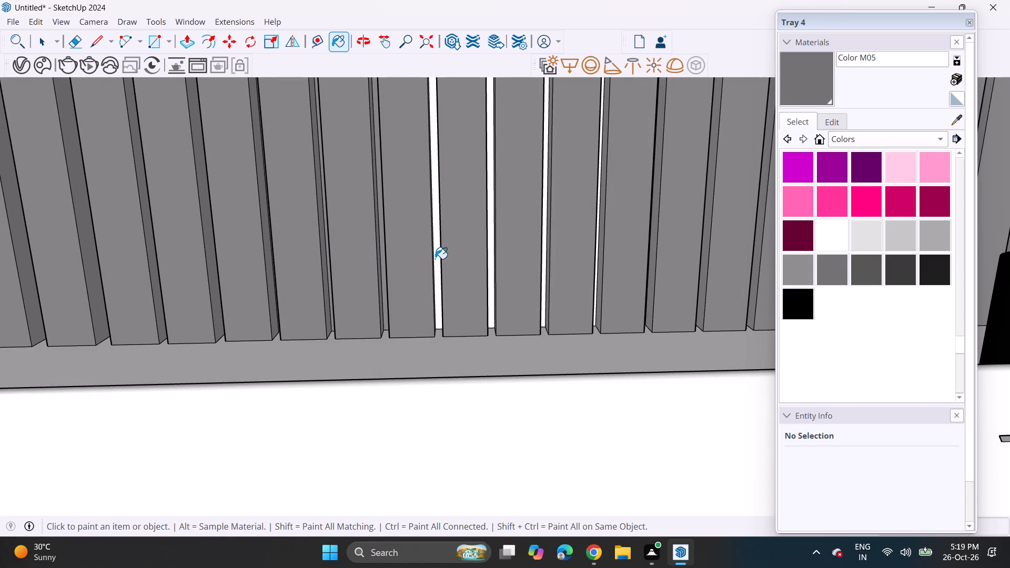
{"action": "double_click", "coordinate": [435, 259]}
{"action": "left_click", "coordinate": [490, 248]}
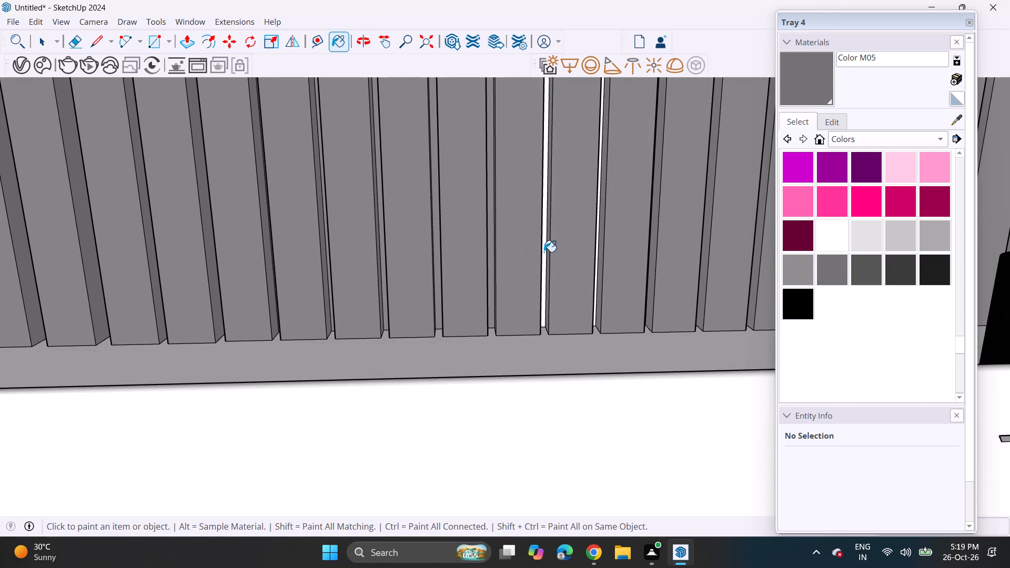
{"action": "left_click", "coordinate": [544, 252]}
Paint the white grooves directly below the gold-rimmed mirror with Color M05.
{"action": "middle_click_drag", "start_coordinate": [590, 254], "coordinate": [532, 264]}
{"action": "scroll", "coordinate": [601, 263], "scroll_direction": "up", "scroll_amount": 1}
{"action": "middle_click_drag", "start_coordinate": [600, 263], "coordinate": [536, 270]}
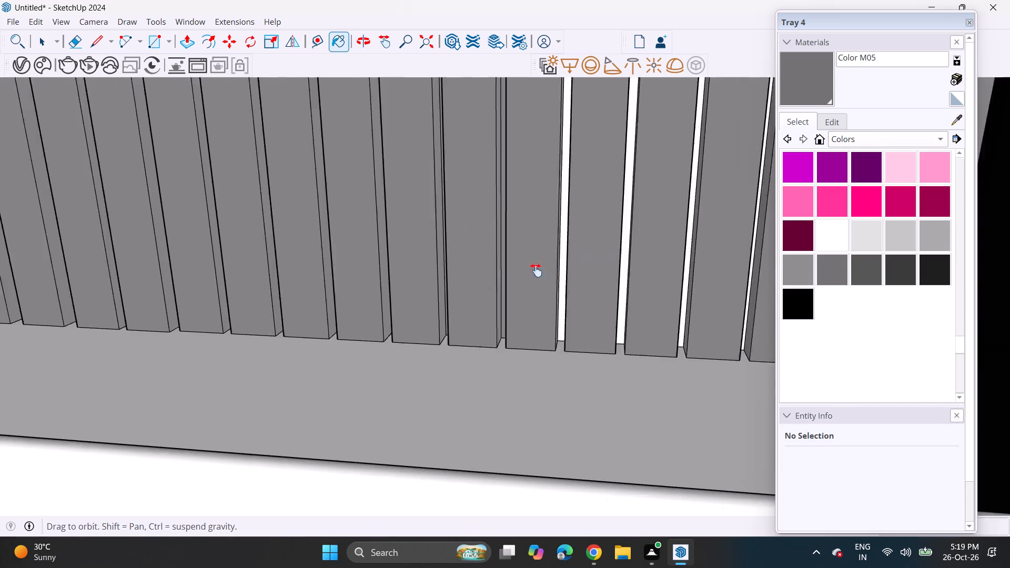
{"action": "middle_click_drag", "start_coordinate": [536, 270], "coordinate": [332, 457]}
{"action": "scroll", "coordinate": [330, 445], "scroll_direction": "down", "scroll_amount": 1}
{"action": "middle_click_drag", "start_coordinate": [344, 201], "coordinate": [347, 288], "text": "shift"}
{"action": "middle_click_drag", "start_coordinate": [347, 288], "coordinate": [366, 291]}
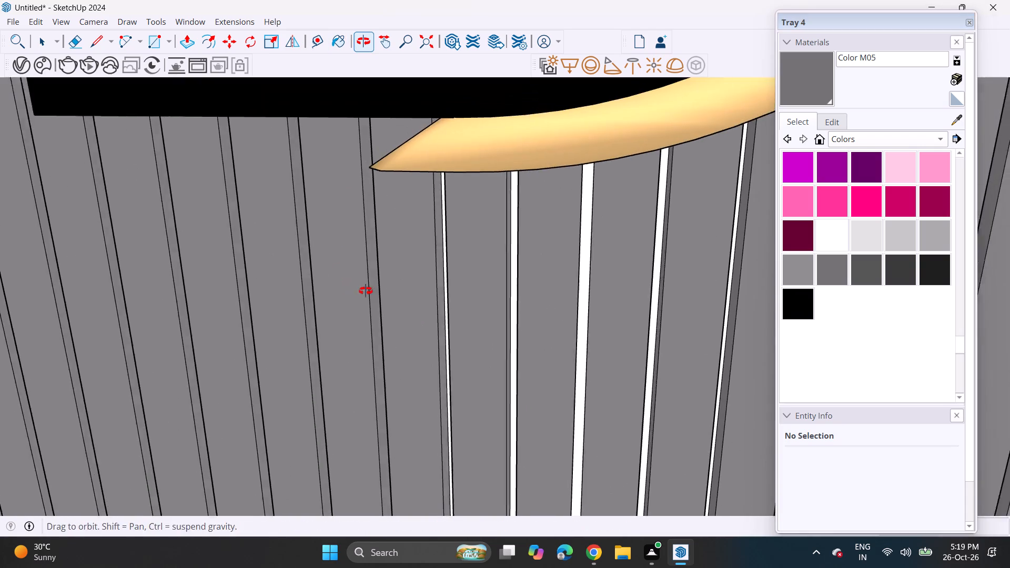
{"action": "middle_click_drag", "start_coordinate": [366, 291], "coordinate": [397, 287]}
{"action": "scroll", "coordinate": [429, 275], "scroll_direction": "up", "scroll_amount": 5}
{"action": "double_click", "coordinate": [316, 269]}
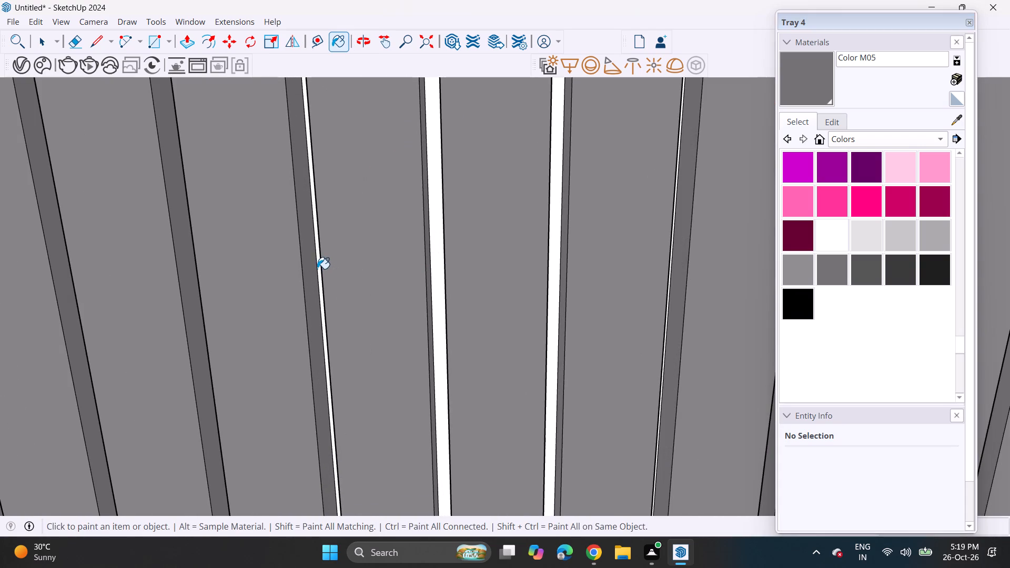
{"action": "left_click", "coordinate": [437, 263]}
{"action": "left_click", "coordinate": [551, 265]}
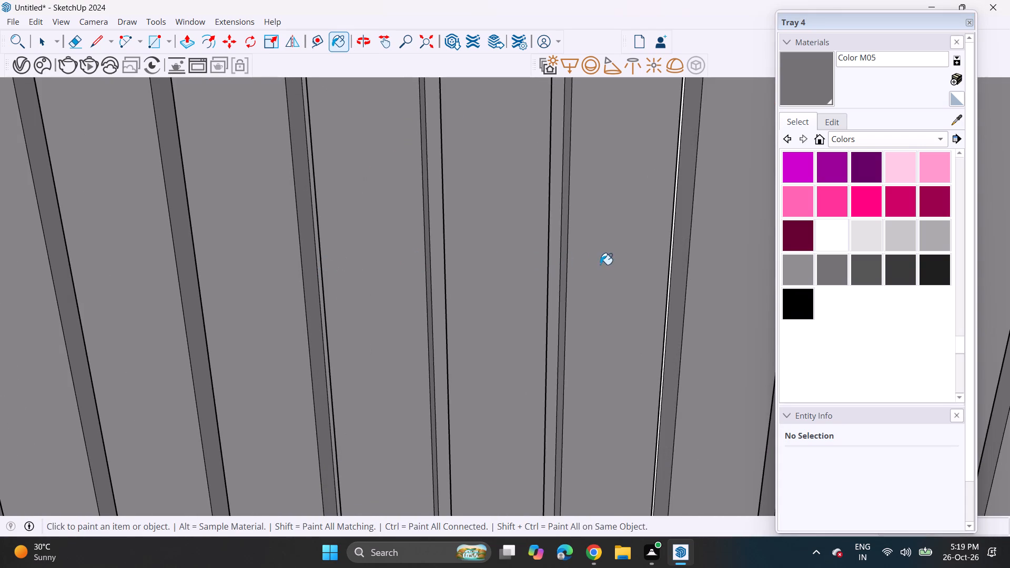
Continue painting the white grooves with Color M05 onward from below the mirror, towards the far corner.
{"action": "middle_click_drag", "start_coordinate": [594, 262], "coordinate": [69, 246], "text": "shift"}
{"action": "middle_click_drag", "start_coordinate": [227, 244], "coordinate": [272, 238]}
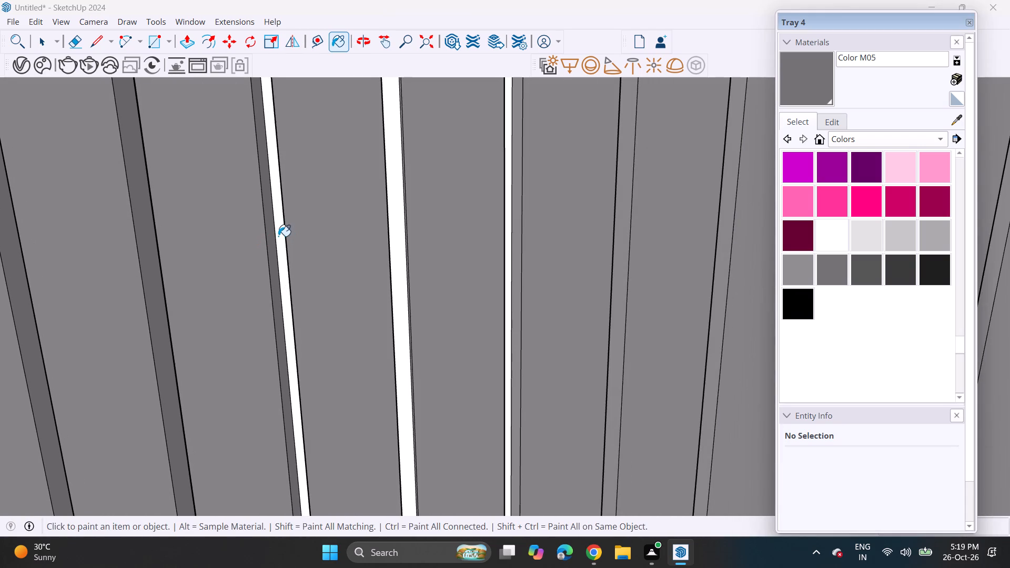
{"action": "left_click", "coordinate": [277, 235]}
{"action": "left_click", "coordinate": [391, 237]}
{"action": "left_click", "coordinate": [512, 241]}
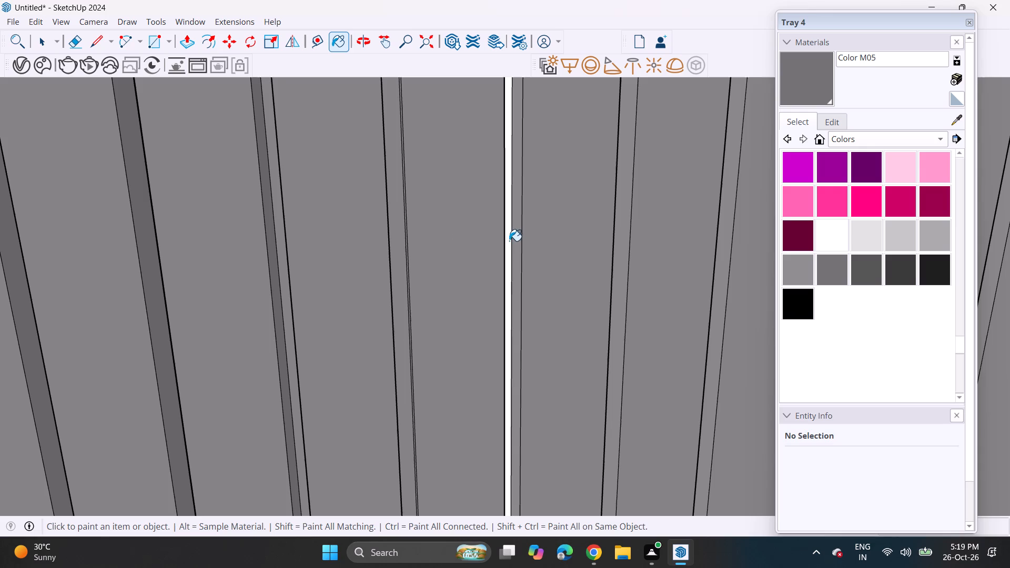
{"action": "left_click", "coordinate": [510, 241]}
{"action": "middle_click_drag", "start_coordinate": [540, 240], "coordinate": [129, 252], "text": "shift"}
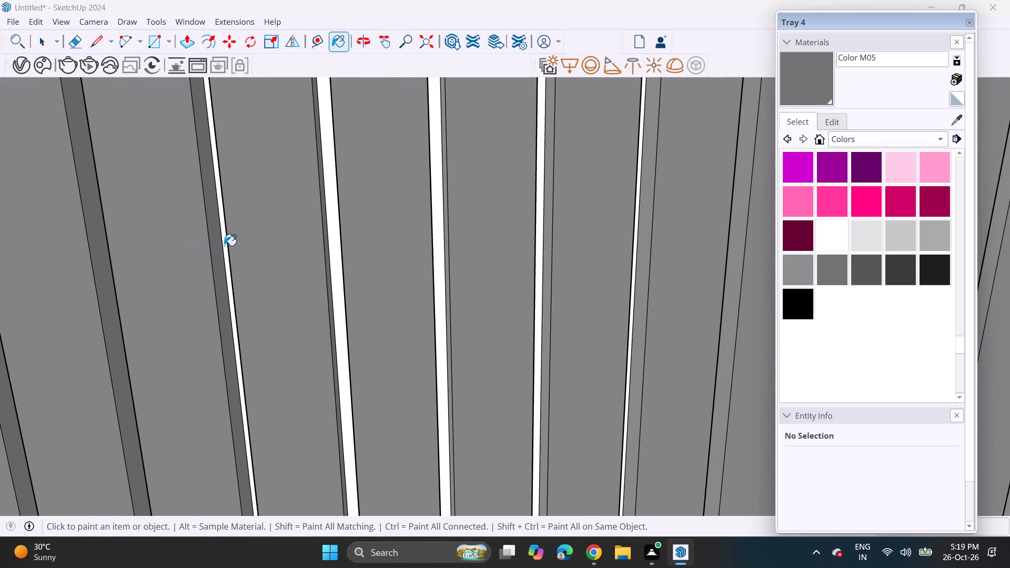
{"action": "left_click", "coordinate": [226, 244]}
{"action": "left_click", "coordinate": [336, 241]}
{"action": "left_click", "coordinate": [438, 241]}
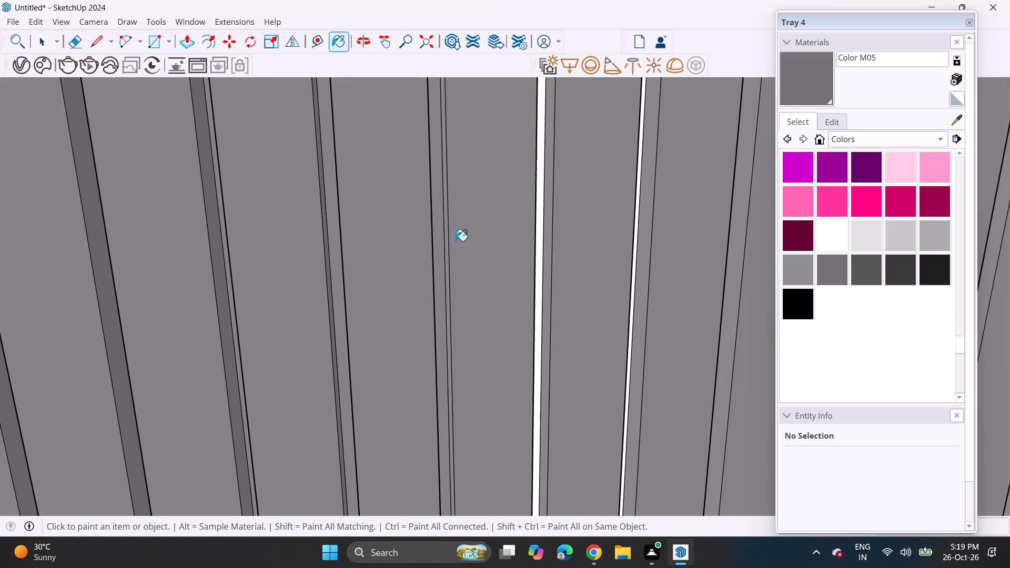
{"action": "left_click", "coordinate": [541, 229]}
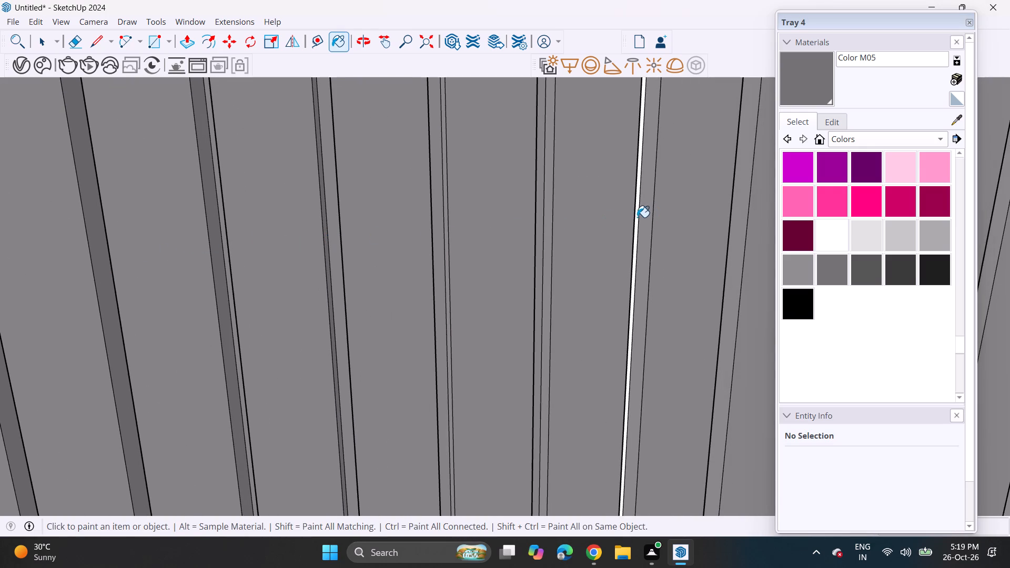
{"action": "left_click", "coordinate": [639, 217]}
Paint the following run of six white grooves above the counter with Color M05, approaching the far corner.
{"action": "middle_click_drag", "start_coordinate": [649, 215], "coordinate": [28, 275], "text": "shift"}
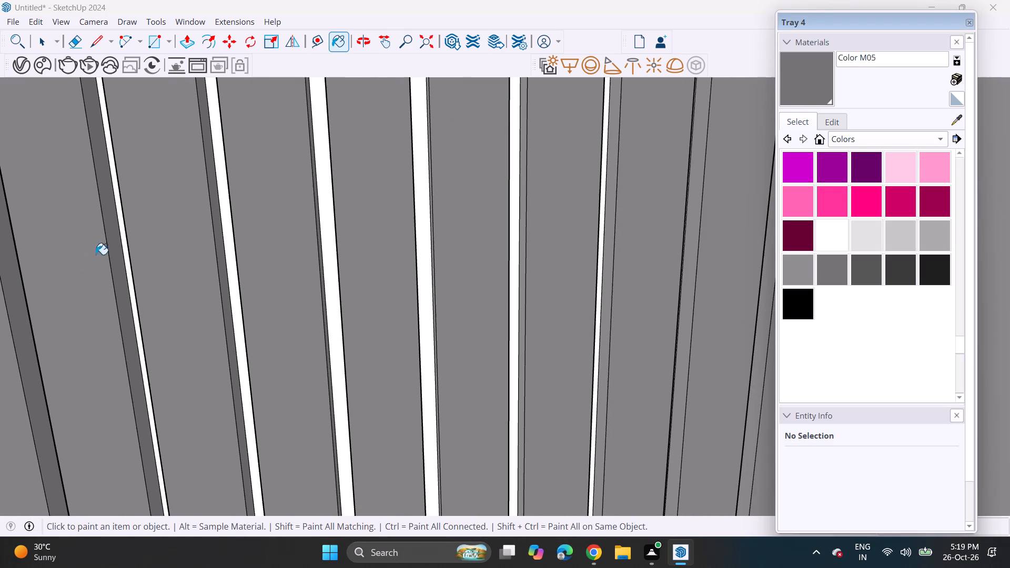
{"action": "left_click", "coordinate": [123, 239]}
{"action": "left_click", "coordinate": [233, 239]}
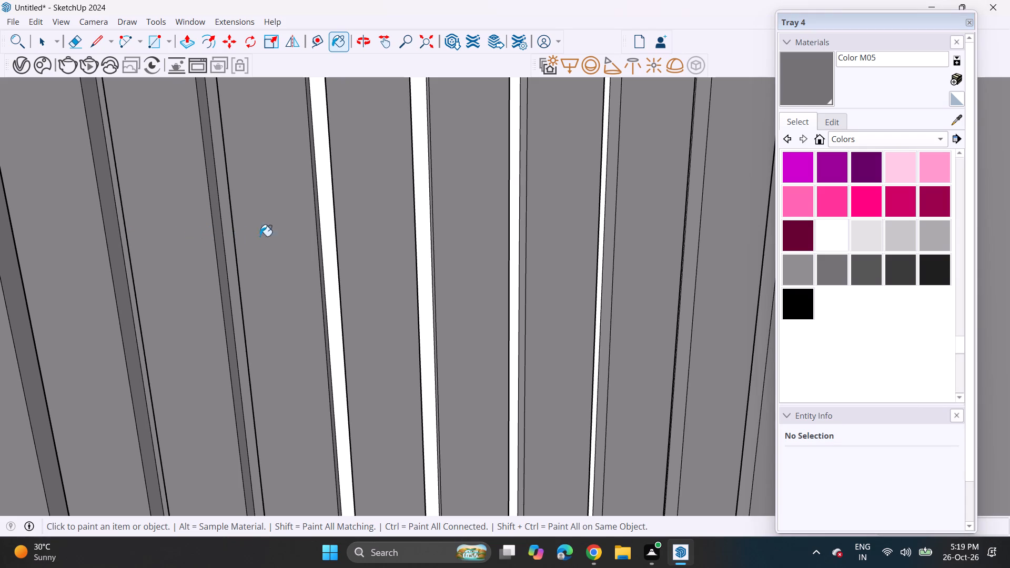
{"action": "left_click", "coordinate": [331, 239]}
{"action": "left_click", "coordinate": [408, 235]}
{"action": "left_click", "coordinate": [427, 240]}
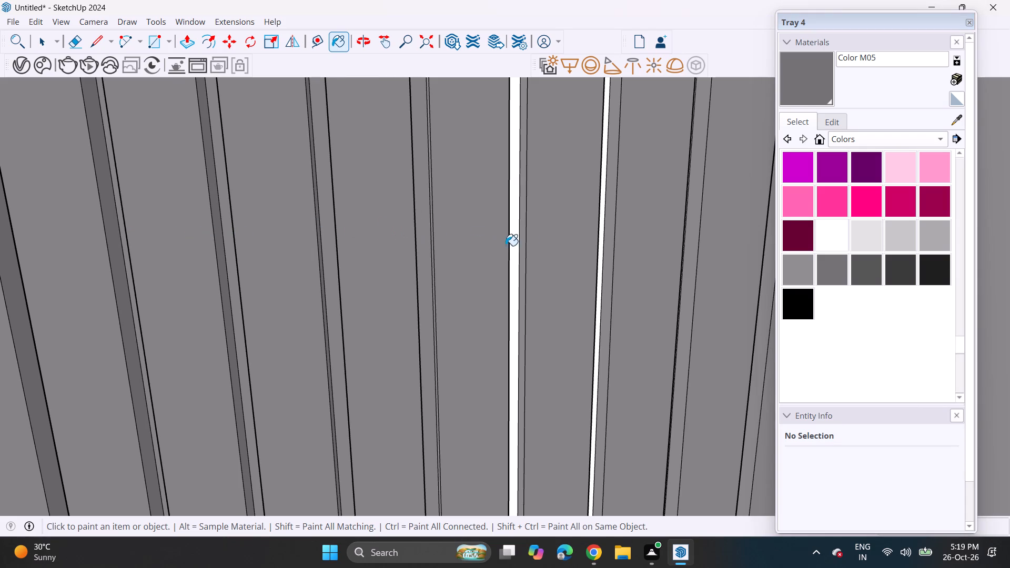
{"action": "double_click", "coordinate": [522, 245]}
{"action": "left_click_drag", "start_coordinate": [522, 252], "coordinate": [513, 264]}
{"action": "left_click", "coordinate": [513, 264]}
{"action": "left_click", "coordinate": [613, 245]}
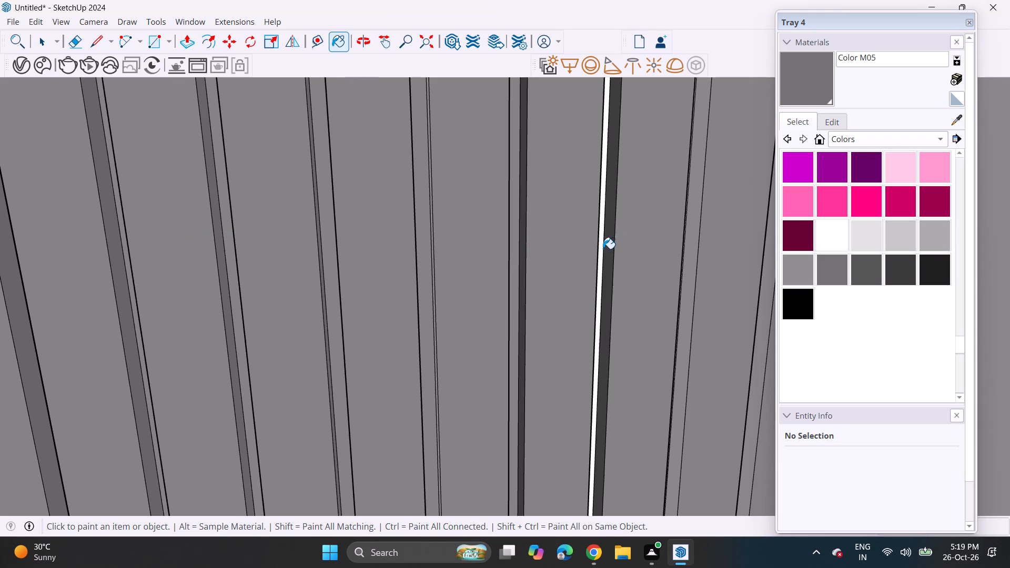
{"action": "left_click", "coordinate": [603, 249]}
{"action": "left_click_drag", "start_coordinate": [605, 253], "coordinate": [599, 253]}
{"action": "left_click", "coordinate": [599, 253]}
Paint the last white grooves above the counter with Color M05, up to the far corner.
{"action": "scroll", "coordinate": [596, 269], "scroll_direction": "up", "scroll_amount": 1, "text": "shift"}
{"action": "middle_click_drag", "start_coordinate": [586, 266], "coordinate": [317, 265], "text": "shift"}
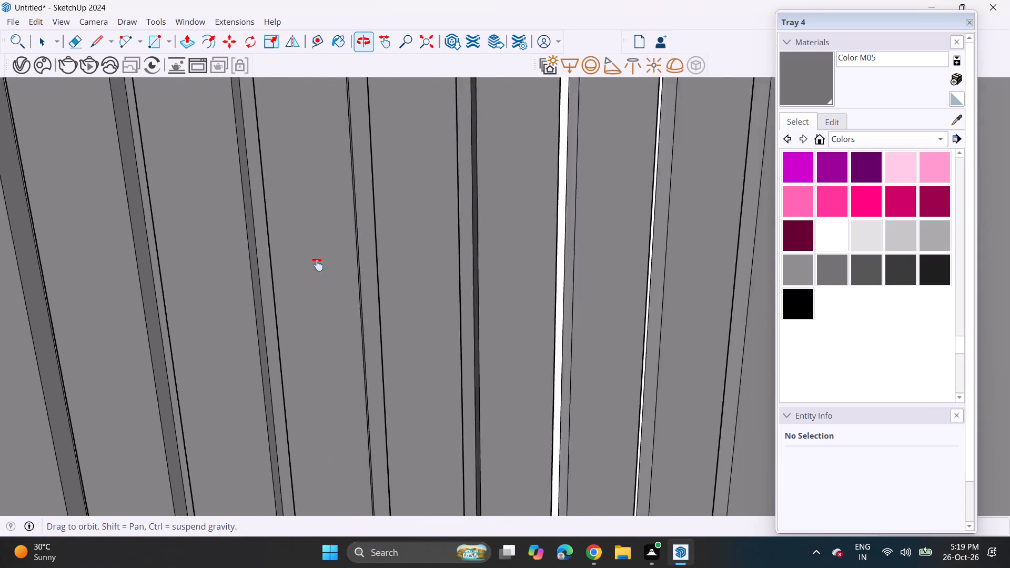
{"action": "middle_click_drag", "start_coordinate": [317, 265], "coordinate": [36, 257], "text": "shift"}
{"action": "left_click", "coordinate": [169, 234]}
{"action": "left_click", "coordinate": [282, 232]}
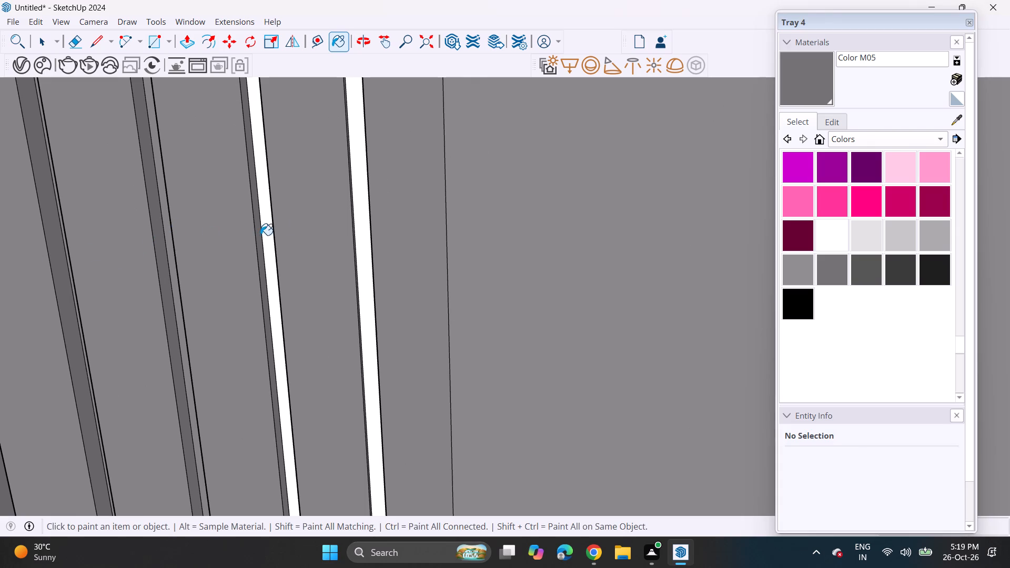
{"action": "left_click", "coordinate": [267, 236]}
{"action": "left_click", "coordinate": [367, 224]}
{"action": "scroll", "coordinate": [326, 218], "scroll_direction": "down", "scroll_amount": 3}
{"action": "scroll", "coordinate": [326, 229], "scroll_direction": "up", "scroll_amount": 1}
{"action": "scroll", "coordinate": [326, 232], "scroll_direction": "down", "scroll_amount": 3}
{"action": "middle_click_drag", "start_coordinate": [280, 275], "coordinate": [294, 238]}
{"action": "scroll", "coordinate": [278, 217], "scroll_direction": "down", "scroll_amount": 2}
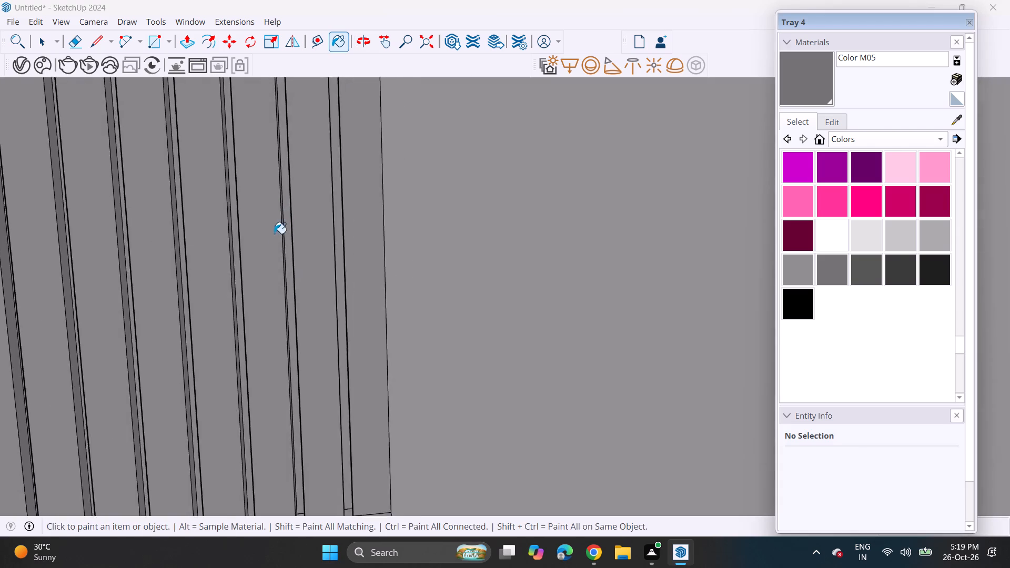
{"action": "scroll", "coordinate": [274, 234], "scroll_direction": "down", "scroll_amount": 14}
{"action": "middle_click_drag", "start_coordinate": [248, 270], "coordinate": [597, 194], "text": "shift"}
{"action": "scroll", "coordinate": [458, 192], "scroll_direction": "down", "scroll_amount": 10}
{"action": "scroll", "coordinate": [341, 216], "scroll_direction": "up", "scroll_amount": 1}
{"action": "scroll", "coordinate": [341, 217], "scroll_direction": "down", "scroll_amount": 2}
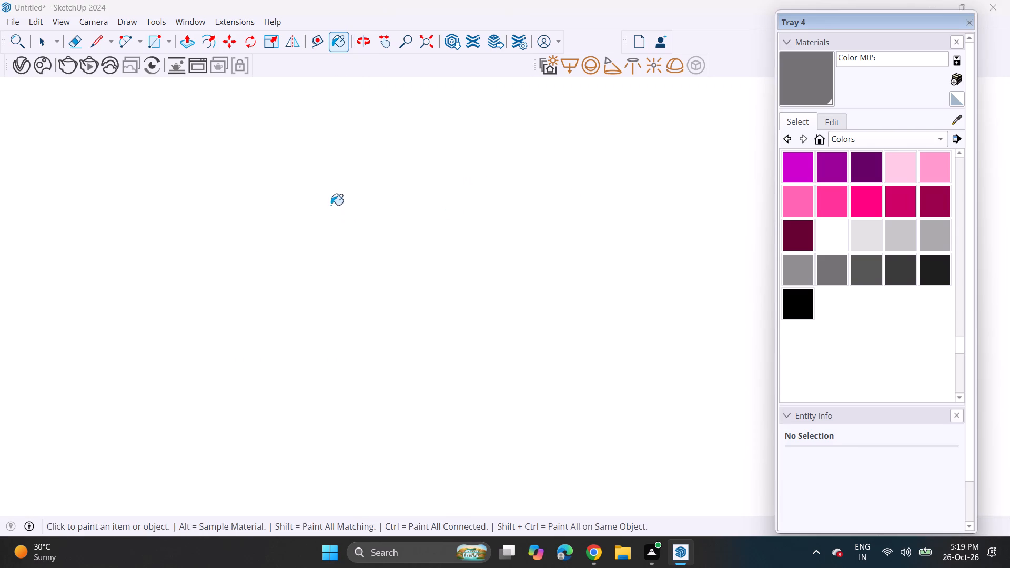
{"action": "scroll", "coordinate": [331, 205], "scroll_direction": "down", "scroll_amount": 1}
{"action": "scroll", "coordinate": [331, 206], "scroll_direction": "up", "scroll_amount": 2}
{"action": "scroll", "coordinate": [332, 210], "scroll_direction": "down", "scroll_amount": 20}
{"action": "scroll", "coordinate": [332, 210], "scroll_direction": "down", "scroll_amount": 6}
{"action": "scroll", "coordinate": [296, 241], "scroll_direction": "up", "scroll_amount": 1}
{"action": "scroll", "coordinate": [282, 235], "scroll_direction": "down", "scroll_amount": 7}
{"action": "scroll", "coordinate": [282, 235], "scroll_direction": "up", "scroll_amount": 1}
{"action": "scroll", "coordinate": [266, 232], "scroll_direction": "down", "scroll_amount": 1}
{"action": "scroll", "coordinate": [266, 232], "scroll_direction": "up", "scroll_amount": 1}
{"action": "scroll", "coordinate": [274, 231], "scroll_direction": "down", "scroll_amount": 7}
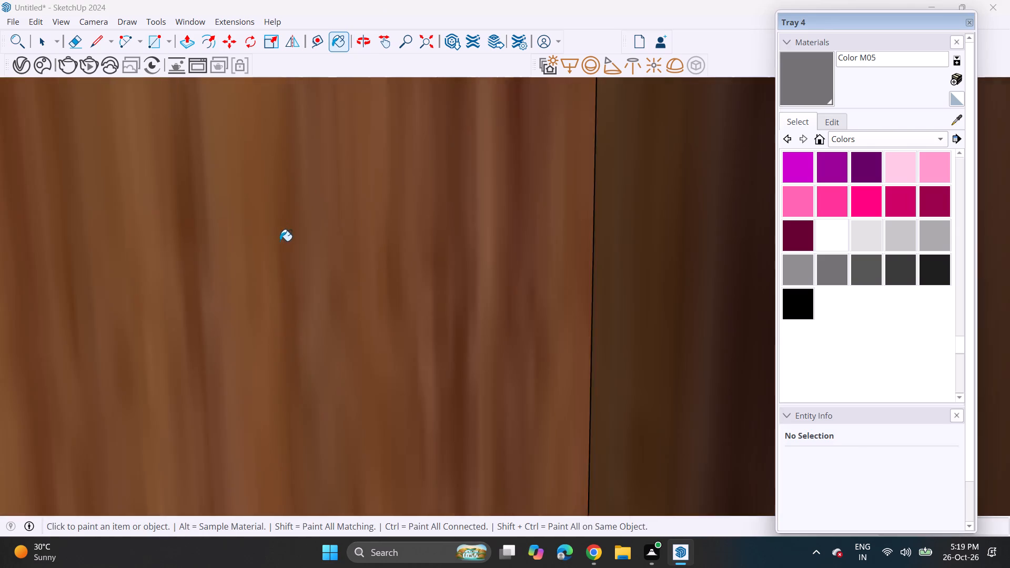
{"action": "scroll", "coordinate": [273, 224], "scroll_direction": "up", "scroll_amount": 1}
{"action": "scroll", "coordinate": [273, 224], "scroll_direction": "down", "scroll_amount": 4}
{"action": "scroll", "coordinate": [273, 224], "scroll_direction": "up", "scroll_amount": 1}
Delete the two mirror reference images standing beside the room, the round one and the one on the concrete wall.
{"action": "left_click", "coordinate": [426, 49]}
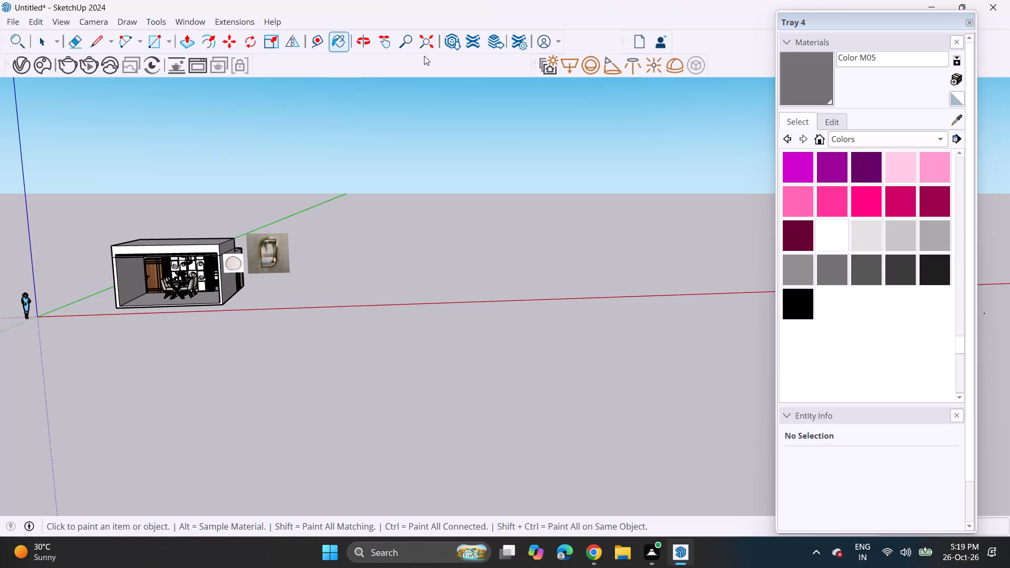
{"action": "middle_click_drag", "start_coordinate": [168, 224], "coordinate": [308, 226], "text": "shift"}
{"action": "scroll", "coordinate": [358, 262], "scroll_direction": "up", "scroll_amount": 10}
{"action": "key", "text": "space"}
{"action": "left_click", "coordinate": [407, 289]}
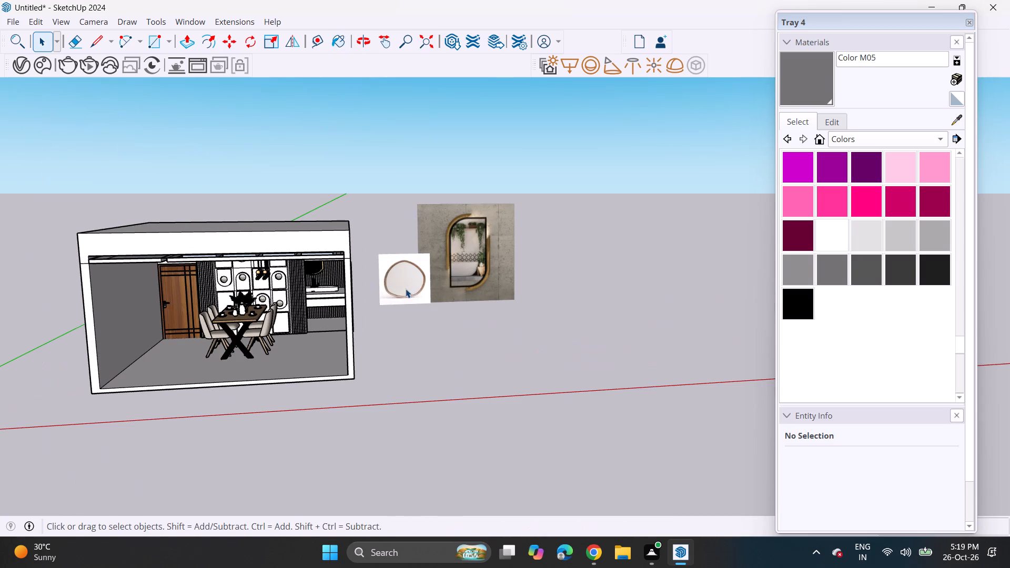
{"action": "key", "text": "Delete"}
{"action": "left_click", "coordinate": [447, 268]}
{"action": "key", "text": "Delete"}
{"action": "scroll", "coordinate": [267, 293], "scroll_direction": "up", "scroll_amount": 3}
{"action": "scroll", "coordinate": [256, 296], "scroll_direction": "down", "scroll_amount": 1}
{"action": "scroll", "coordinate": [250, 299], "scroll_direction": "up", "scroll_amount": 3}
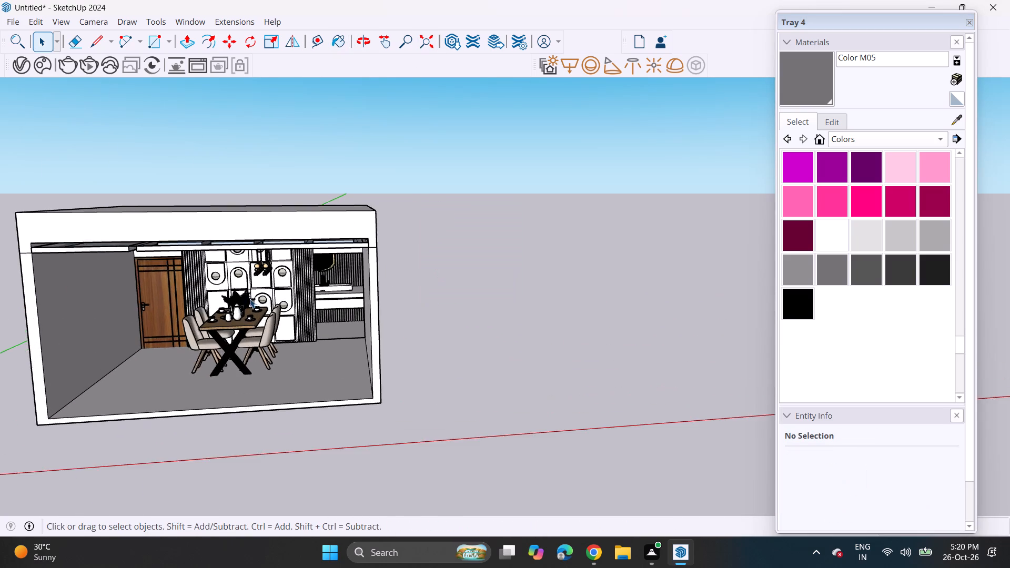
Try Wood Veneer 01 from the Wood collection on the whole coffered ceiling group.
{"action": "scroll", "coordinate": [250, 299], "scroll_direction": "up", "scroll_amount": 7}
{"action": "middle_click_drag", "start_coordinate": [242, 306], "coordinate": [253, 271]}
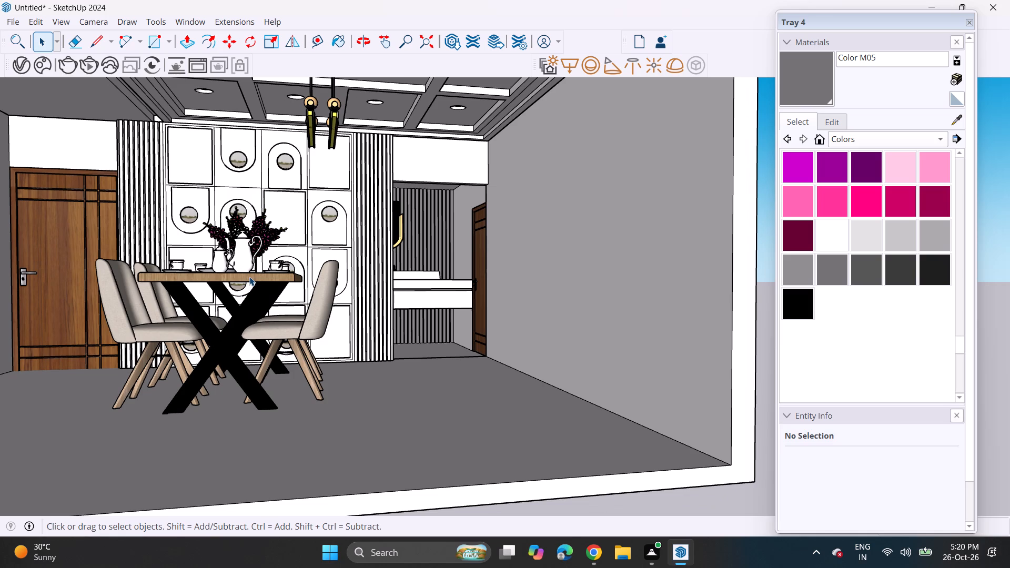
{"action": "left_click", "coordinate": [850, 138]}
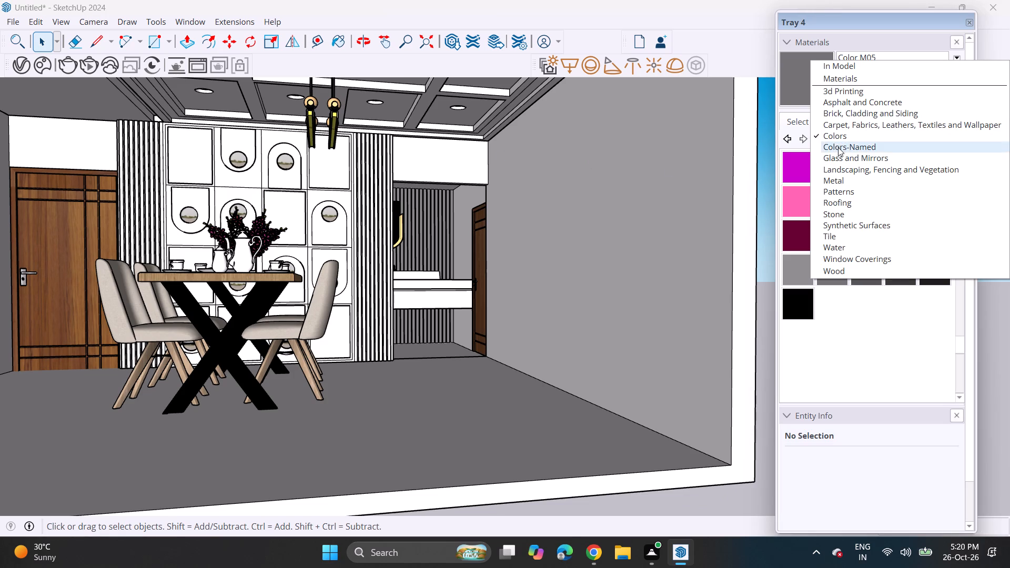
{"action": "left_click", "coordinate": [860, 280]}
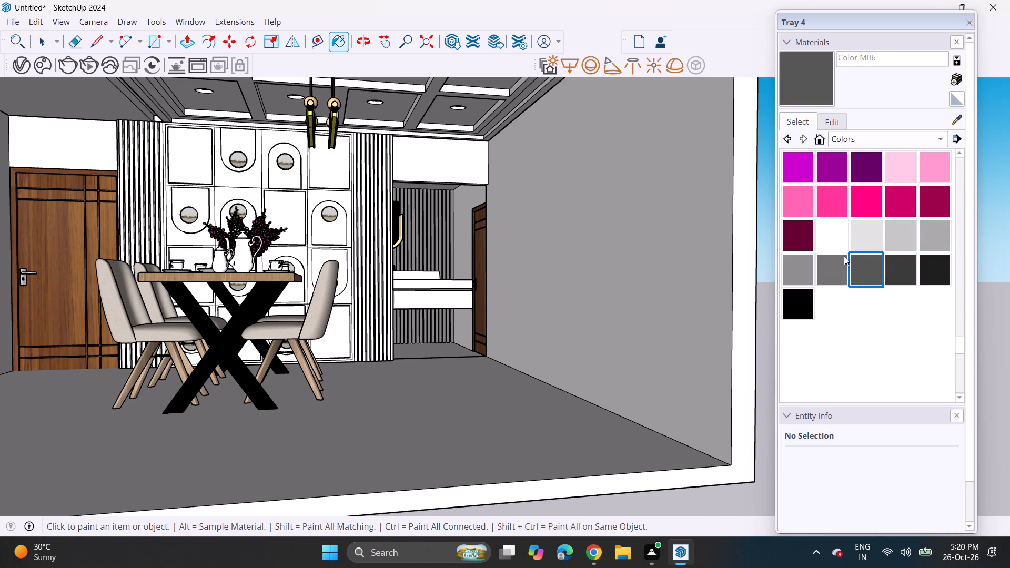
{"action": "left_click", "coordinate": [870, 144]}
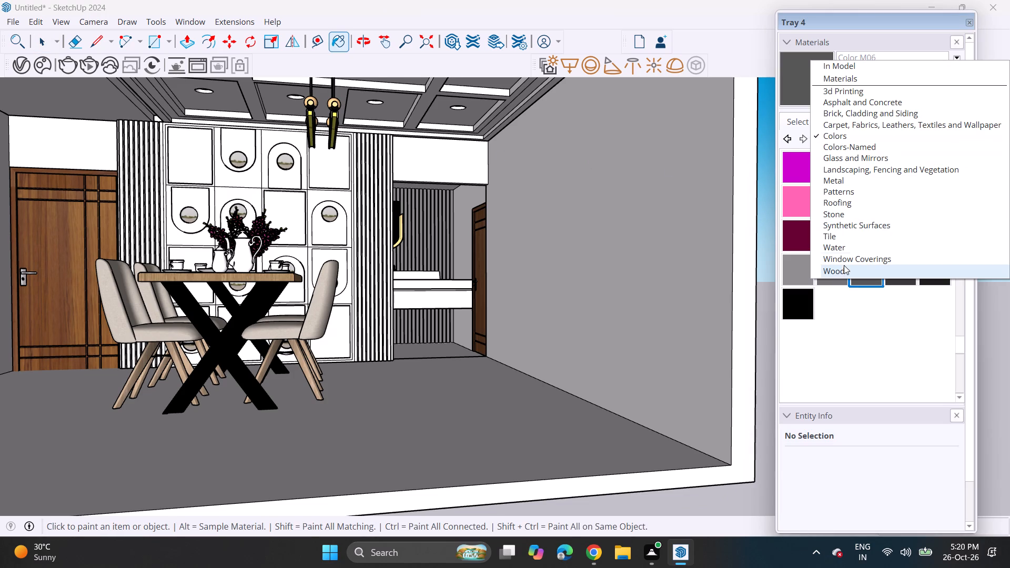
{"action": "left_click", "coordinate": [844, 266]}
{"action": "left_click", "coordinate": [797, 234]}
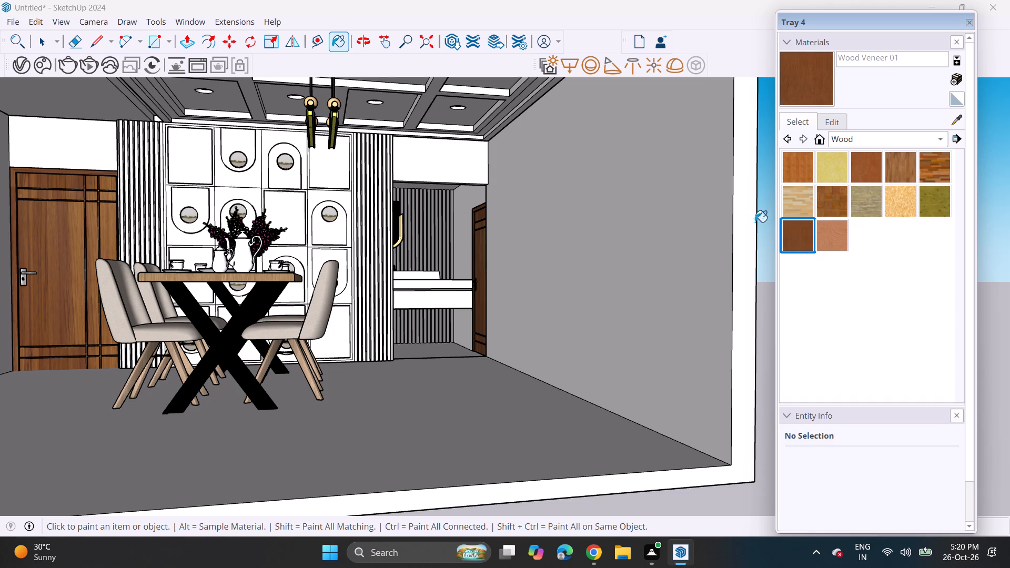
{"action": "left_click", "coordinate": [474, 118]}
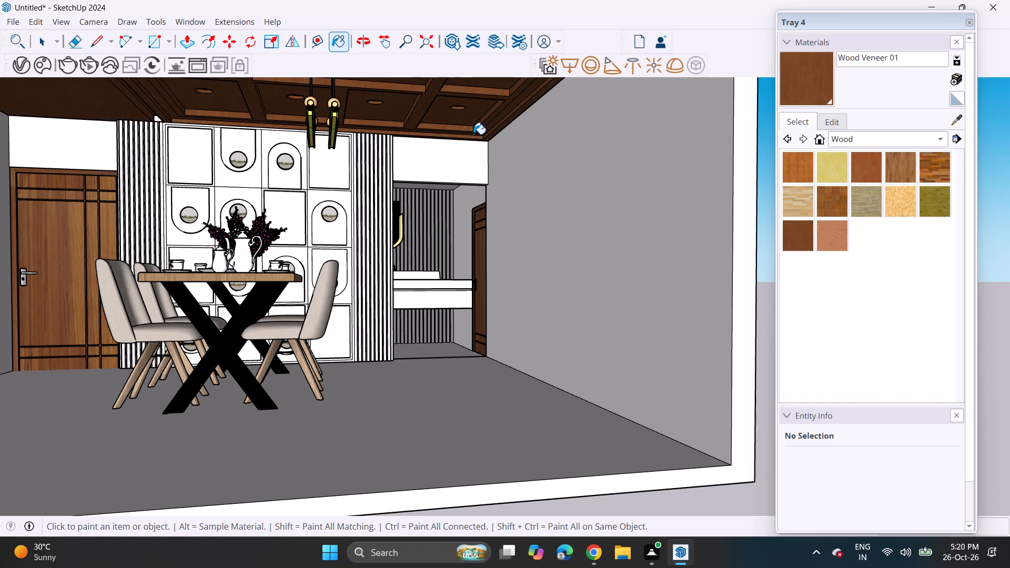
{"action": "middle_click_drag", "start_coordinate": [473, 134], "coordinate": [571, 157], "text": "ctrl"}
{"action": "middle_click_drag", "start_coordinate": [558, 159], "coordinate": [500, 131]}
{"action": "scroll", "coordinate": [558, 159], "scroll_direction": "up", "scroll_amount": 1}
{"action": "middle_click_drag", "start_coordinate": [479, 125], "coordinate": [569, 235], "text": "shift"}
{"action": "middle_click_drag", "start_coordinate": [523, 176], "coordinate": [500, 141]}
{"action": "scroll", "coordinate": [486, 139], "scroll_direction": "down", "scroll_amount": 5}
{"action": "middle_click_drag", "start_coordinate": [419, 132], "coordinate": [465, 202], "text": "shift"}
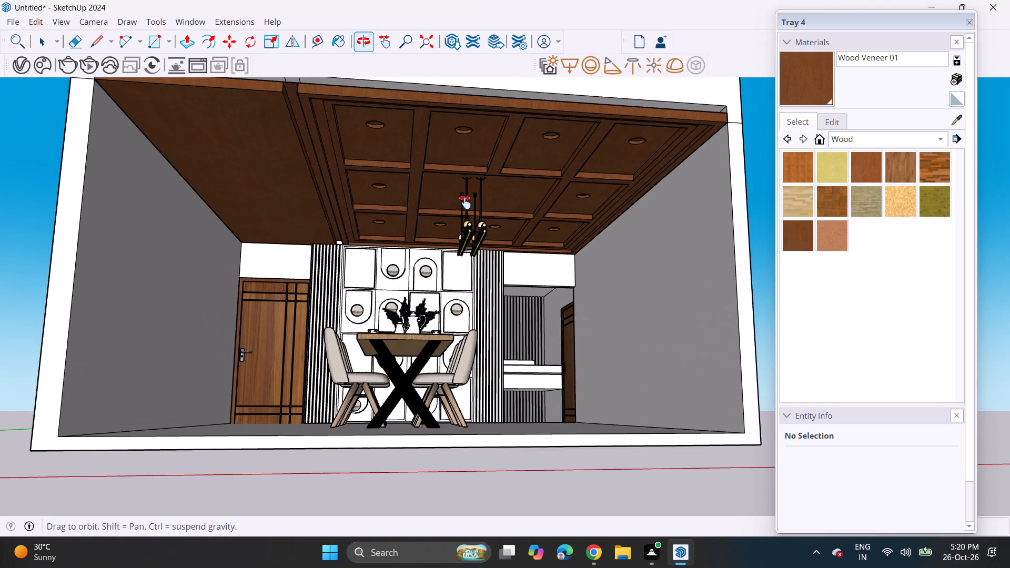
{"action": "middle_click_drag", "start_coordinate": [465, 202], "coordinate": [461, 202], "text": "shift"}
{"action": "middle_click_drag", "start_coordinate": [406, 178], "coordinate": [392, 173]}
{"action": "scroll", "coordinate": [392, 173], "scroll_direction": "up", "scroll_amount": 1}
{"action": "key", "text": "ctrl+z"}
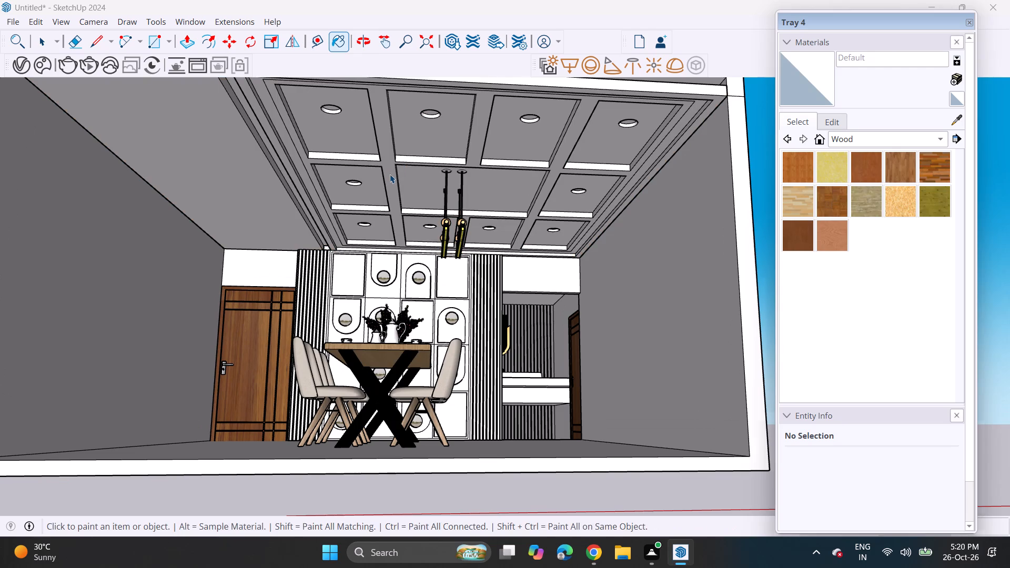
Explode the coffered ceiling group so its faces can be painted individually.
{"action": "key", "text": "space"}
{"action": "left_click", "coordinate": [389, 174]}
{"action": "right_click", "coordinate": [389, 174]}
{"action": "left_click", "coordinate": [440, 267]}
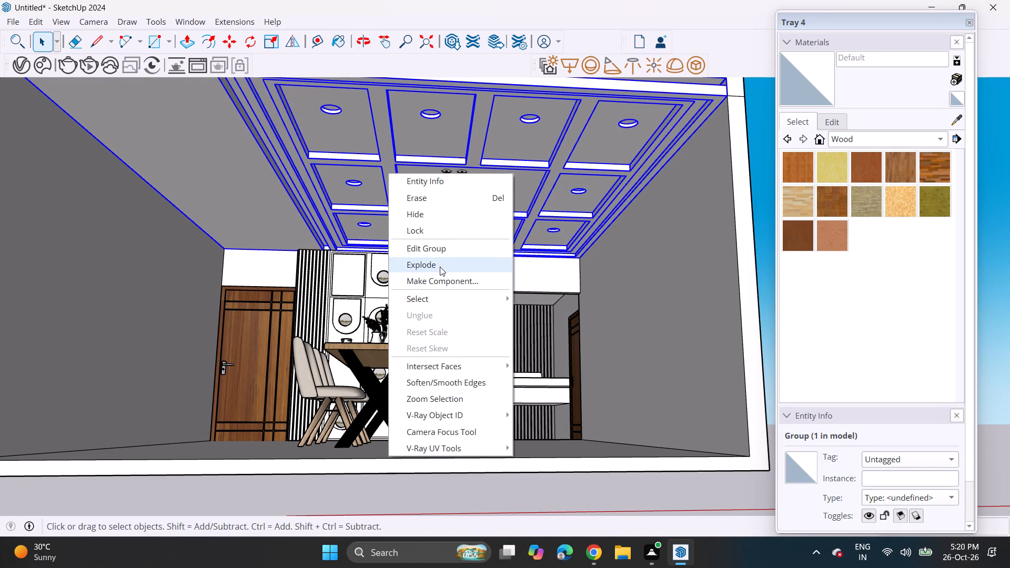
{"action": "left_click", "coordinate": [765, 159]}
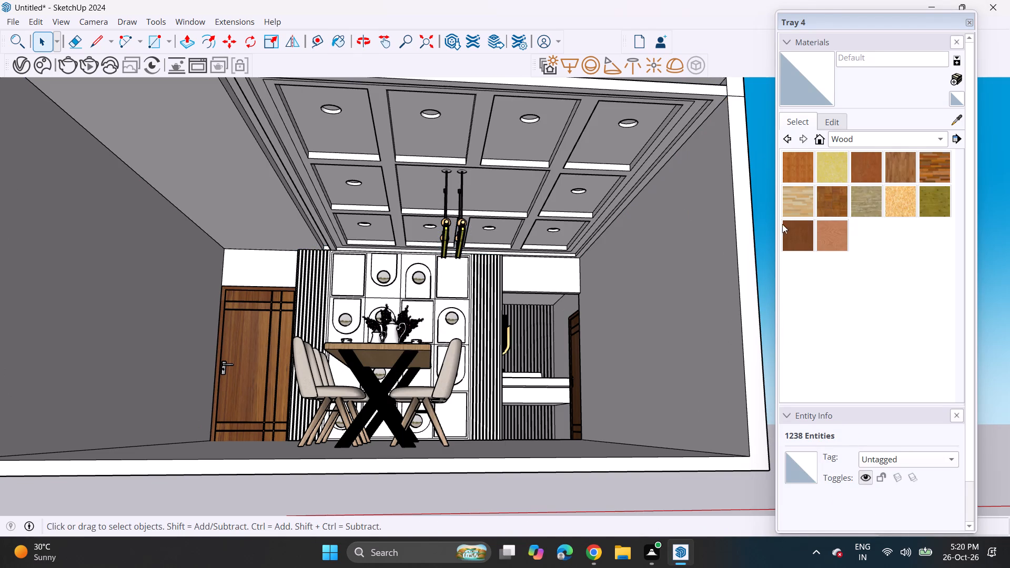
Paint the ceiling's beam grid and the two front-row recessed panels towards the sink side with Wood Veneer 01.
{"action": "left_click", "coordinate": [797, 240]}
{"action": "left_click", "coordinate": [559, 146]}
{"action": "left_click", "coordinate": [542, 141]}
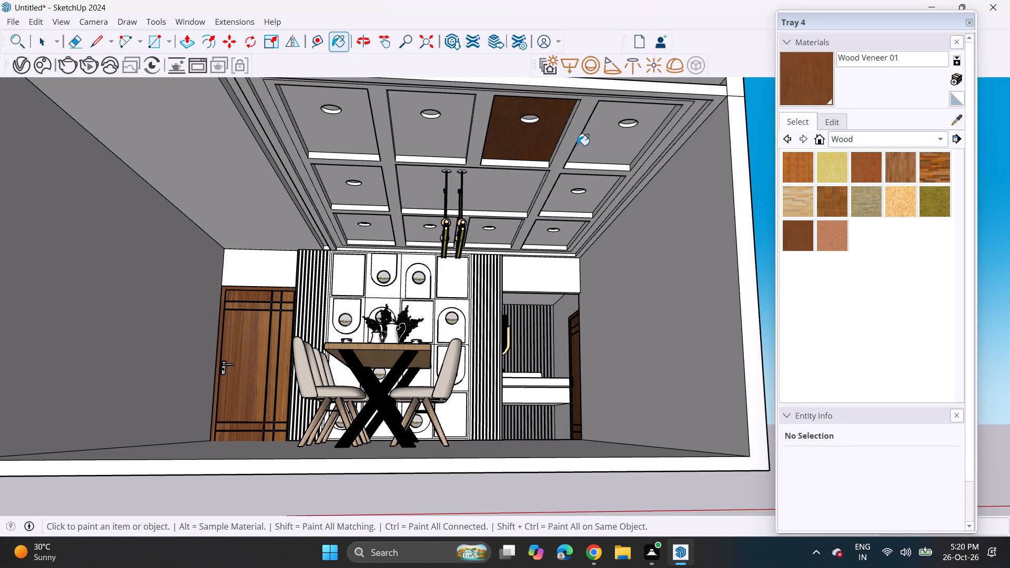
{"action": "left_click", "coordinate": [577, 145]}
{"action": "left_click", "coordinate": [562, 141]}
{"action": "left_click", "coordinate": [565, 144]}
Paint the remaining recessed ceiling panels with Wood Veneer 01, including the large central one behind the pendant lights.
{"action": "left_click", "coordinate": [441, 137]}
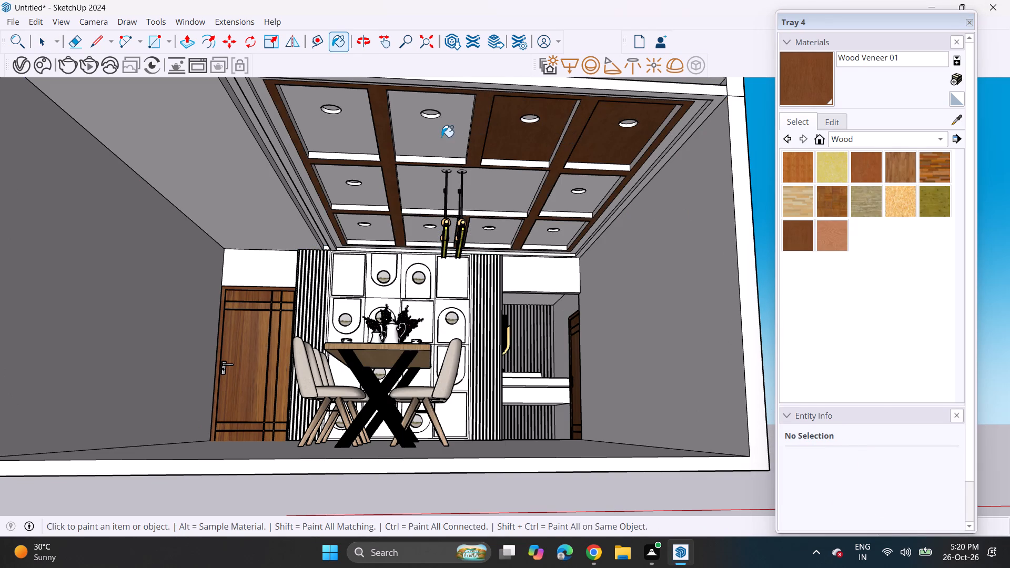
{"action": "left_click", "coordinate": [490, 182]}
{"action": "left_click", "coordinate": [353, 188]}
{"action": "left_click", "coordinate": [353, 134]}
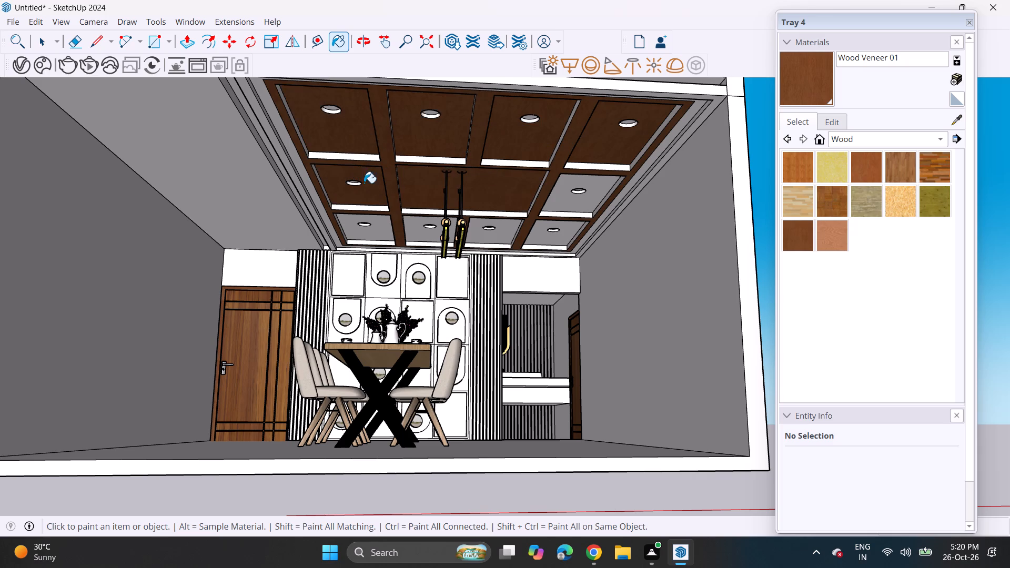
{"action": "left_click", "coordinate": [382, 221]}
{"action": "left_click", "coordinate": [422, 220]}
{"action": "left_click", "coordinate": [544, 233]}
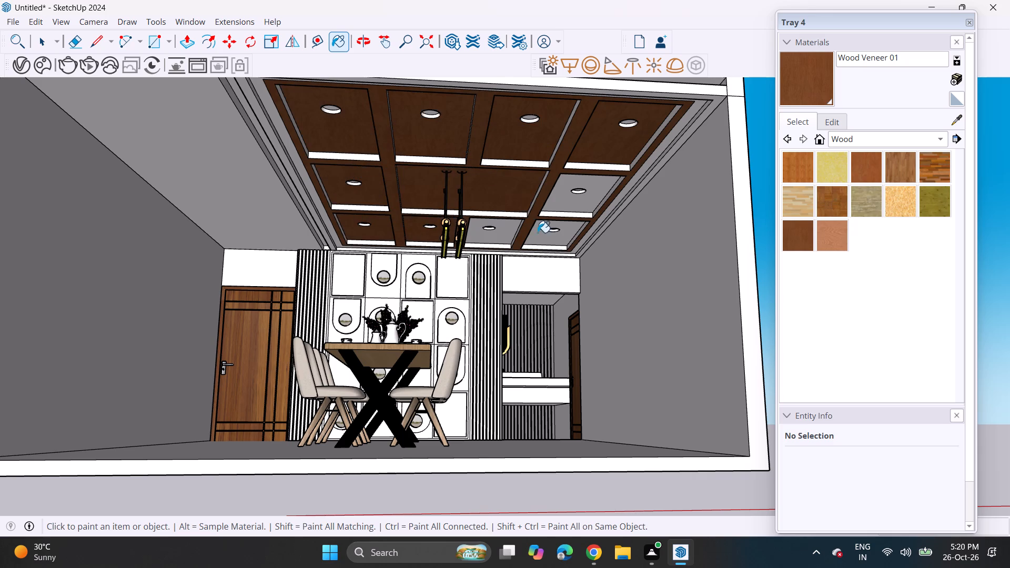
{"action": "left_click", "coordinate": [513, 232]}
{"action": "left_click", "coordinate": [572, 196]}
Paint the white inner edges of the three front-row coffers nearest the sink side with Wood Veneer 01.
{"action": "left_click", "coordinate": [592, 165]}
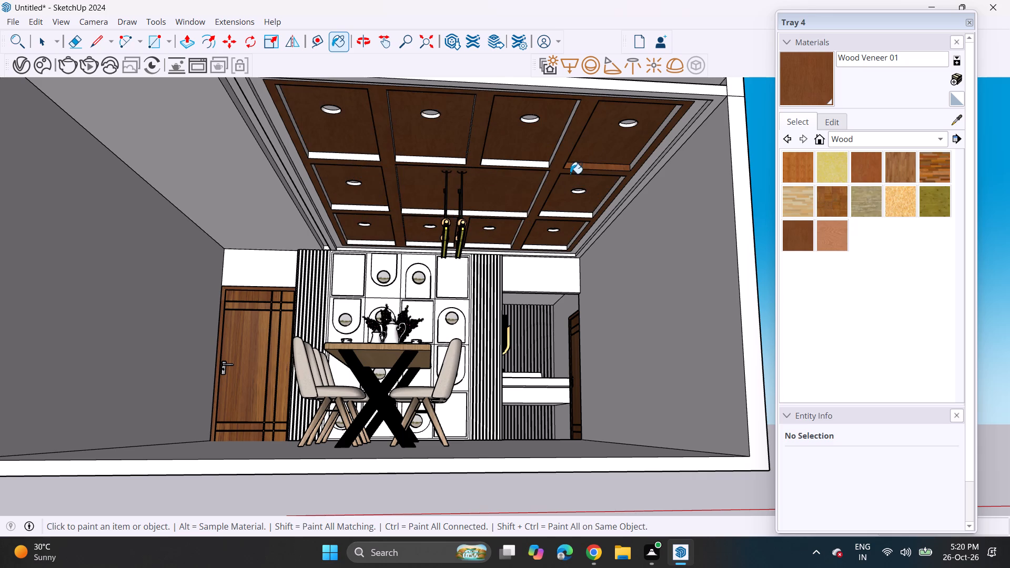
{"action": "left_click", "coordinate": [547, 162]}
{"action": "left_click", "coordinate": [543, 164]}
{"action": "left_click", "coordinate": [559, 145]}
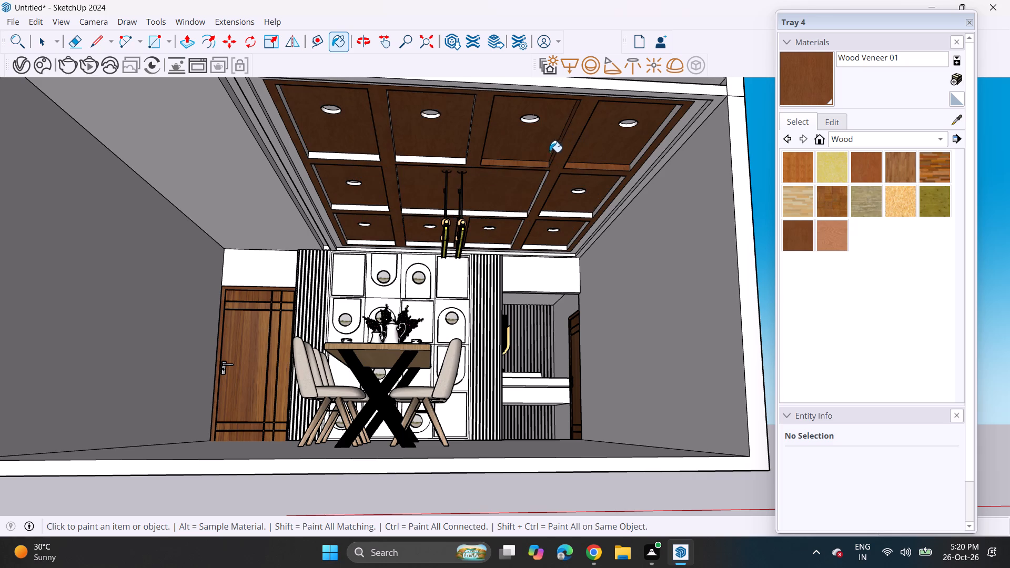
{"action": "scroll", "coordinate": [521, 153], "scroll_direction": "up", "scroll_amount": 5}
{"action": "left_click", "coordinate": [311, 148]}
{"action": "left_click", "coordinate": [333, 167]}
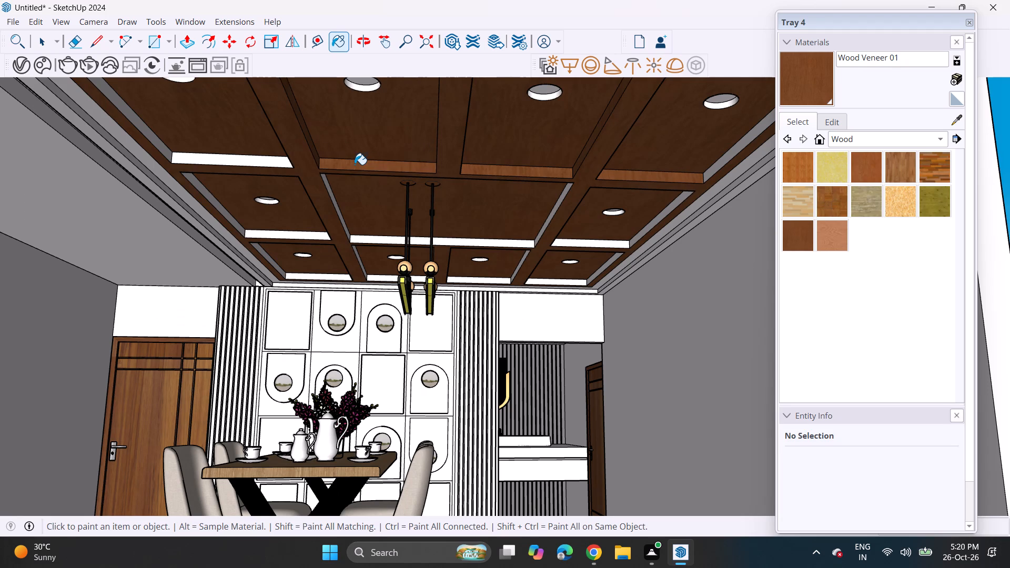
{"action": "middle_click_drag", "start_coordinate": [363, 167], "coordinate": [429, 176]}
{"action": "scroll", "coordinate": [463, 167], "scroll_direction": "up", "scroll_amount": 1}
{"action": "left_click", "coordinate": [514, 158]}
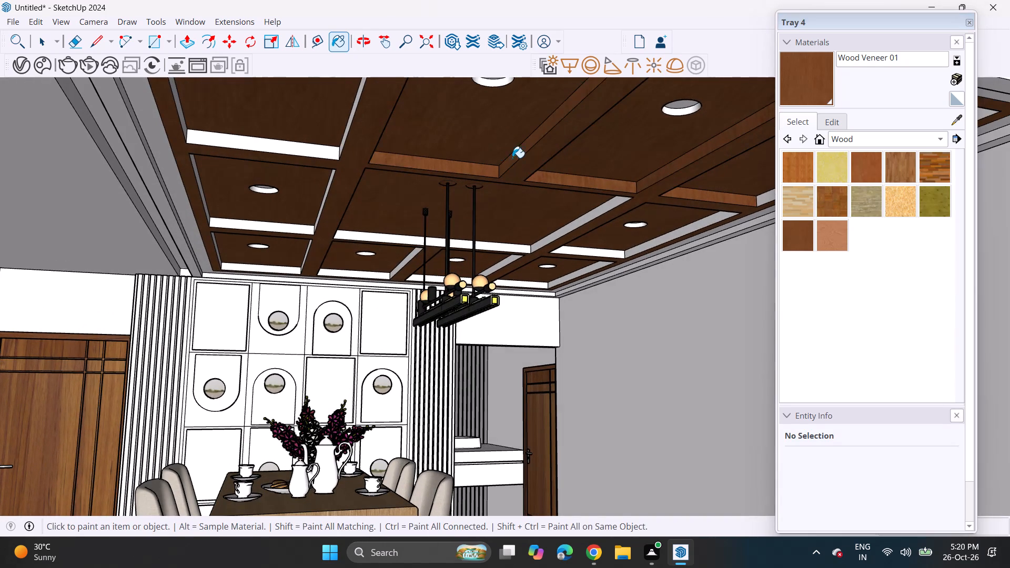
Paint the inner edges of the front and middle coffers in the door-side column with Wood Veneer 01.
{"action": "left_click", "coordinate": [292, 147]}
{"action": "double_click", "coordinate": [344, 133]}
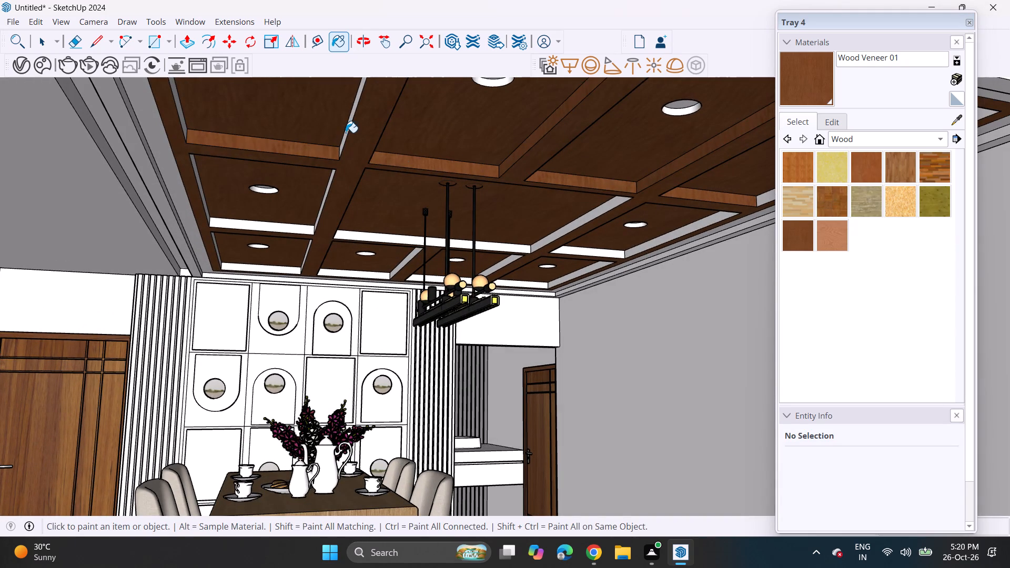
{"action": "left_click", "coordinate": [346, 133]}
{"action": "left_click", "coordinate": [181, 120]}
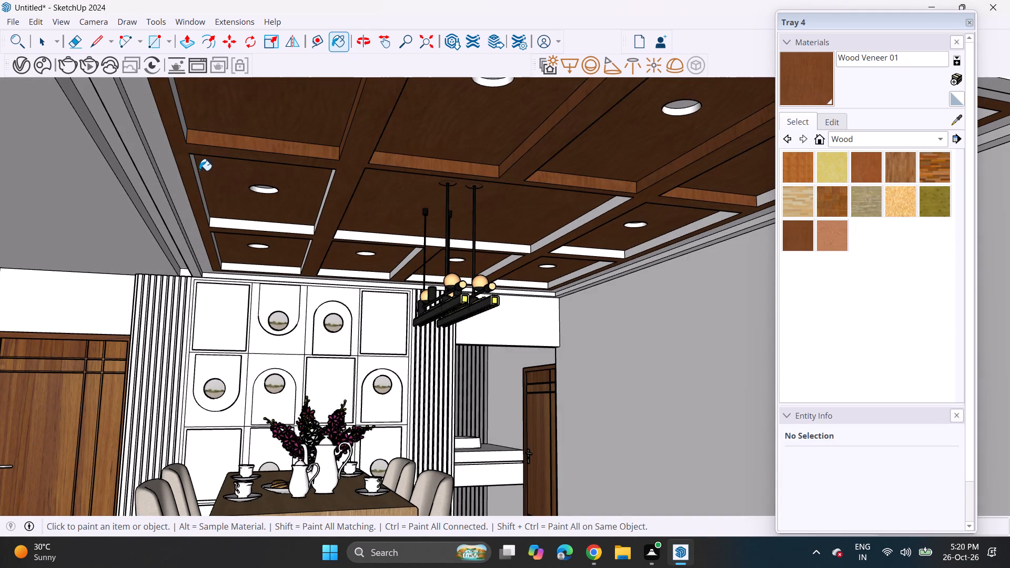
{"action": "left_click", "coordinate": [199, 173]}
{"action": "scroll", "coordinate": [198, 173], "scroll_direction": "up", "scroll_amount": 4}
{"action": "left_click", "coordinate": [191, 165]}
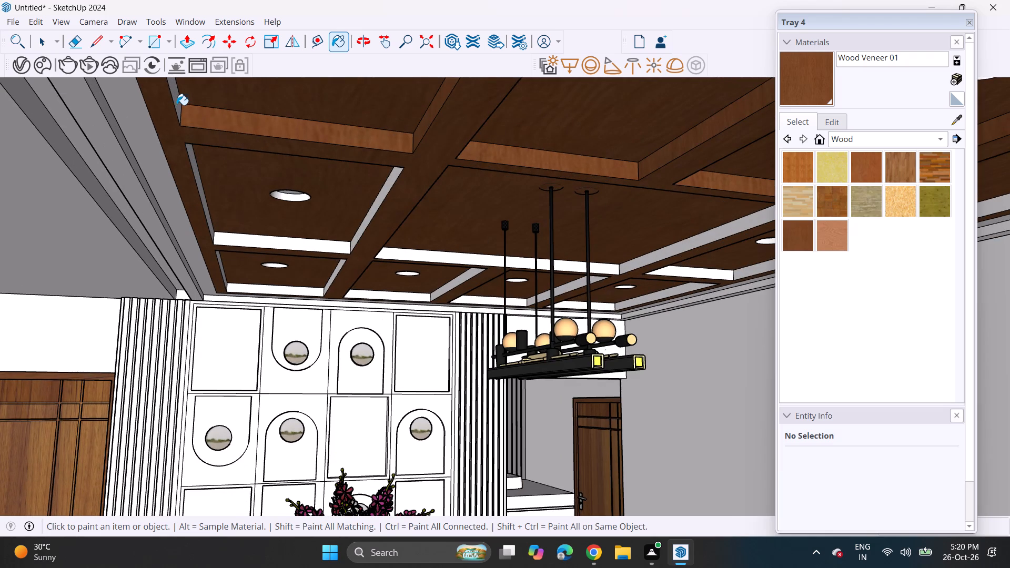
{"action": "left_click", "coordinate": [176, 105]}
{"action": "left_click", "coordinate": [194, 155]}
{"action": "left_click", "coordinate": [266, 239]}
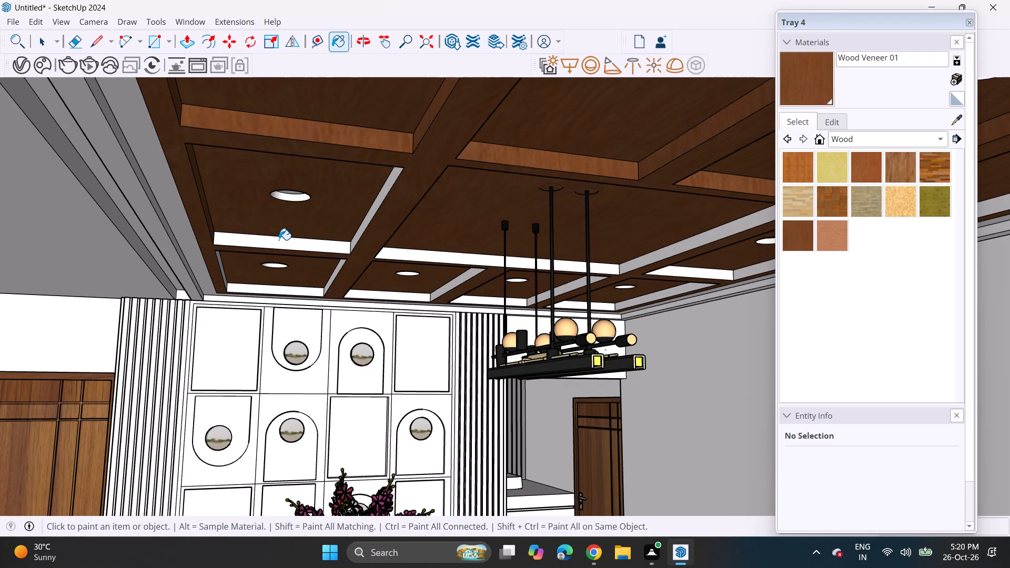
{"action": "left_click", "coordinate": [362, 226]}
Paint the inner edges of the door-side corner coffer beside the feature wall with Wood Veneer 01.
{"action": "left_click", "coordinate": [309, 276]}
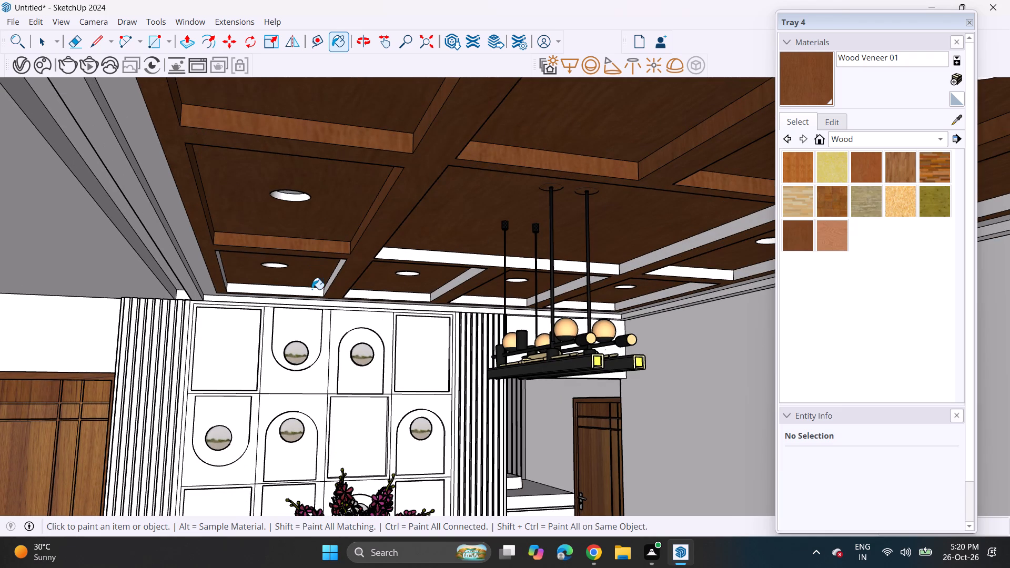
{"action": "left_click", "coordinate": [312, 289]}
{"action": "left_click", "coordinate": [323, 287]}
{"action": "left_click", "coordinate": [328, 286]}
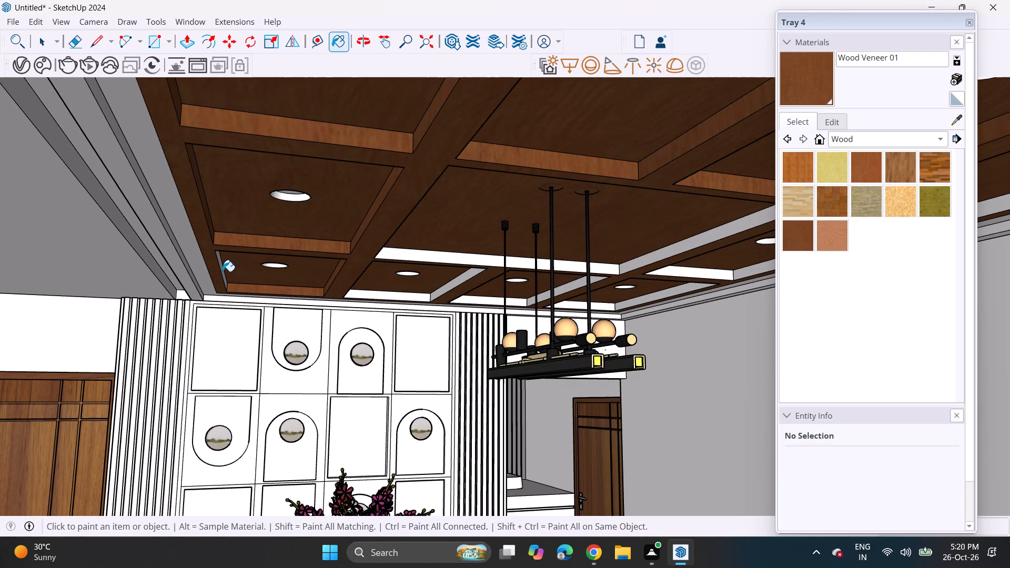
{"action": "left_click", "coordinate": [223, 271]}
Paint the inner edges of the large central coffer and the two middle coffers beside the feature wall with Wood Veneer 01.
{"action": "middle_click_drag", "start_coordinate": [401, 288], "coordinate": [383, 276]}
{"action": "left_click", "coordinate": [393, 238]}
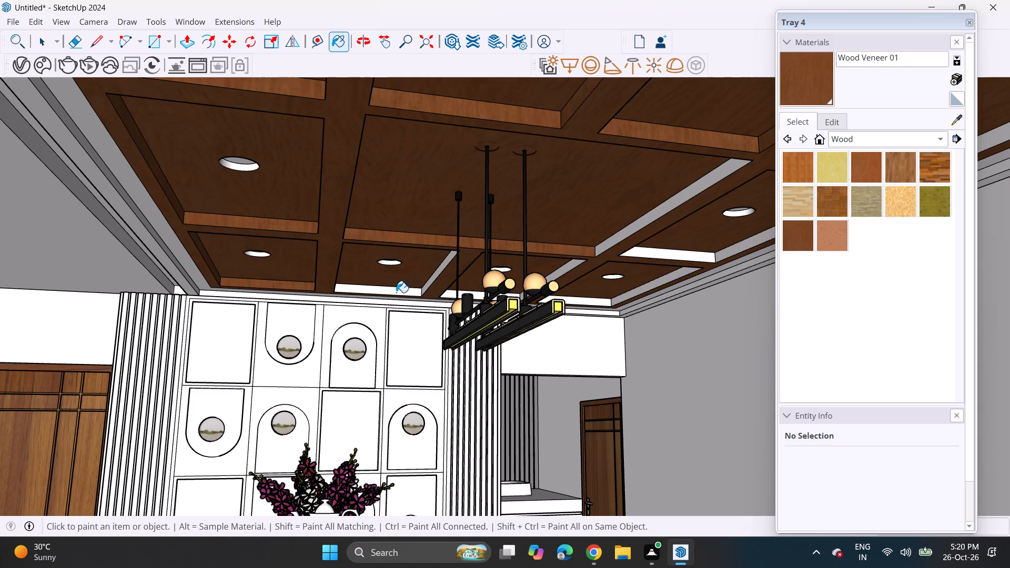
{"action": "left_click", "coordinate": [396, 292]}
{"action": "left_click", "coordinate": [434, 280]}
{"action": "left_click", "coordinate": [436, 274]}
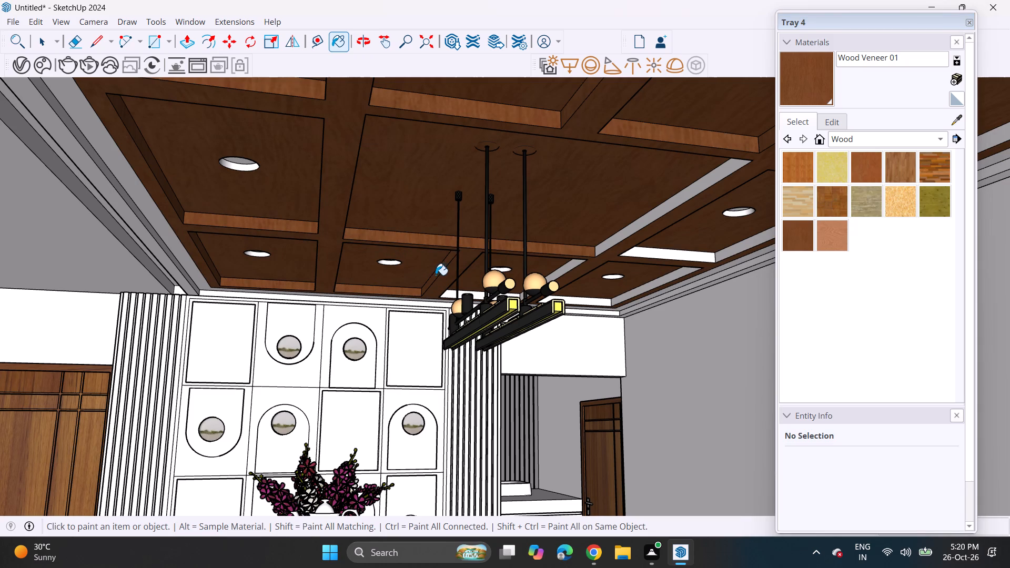
{"action": "middle_click_drag", "start_coordinate": [437, 273], "coordinate": [226, 267], "text": "shift"}
{"action": "left_click", "coordinate": [324, 291]}
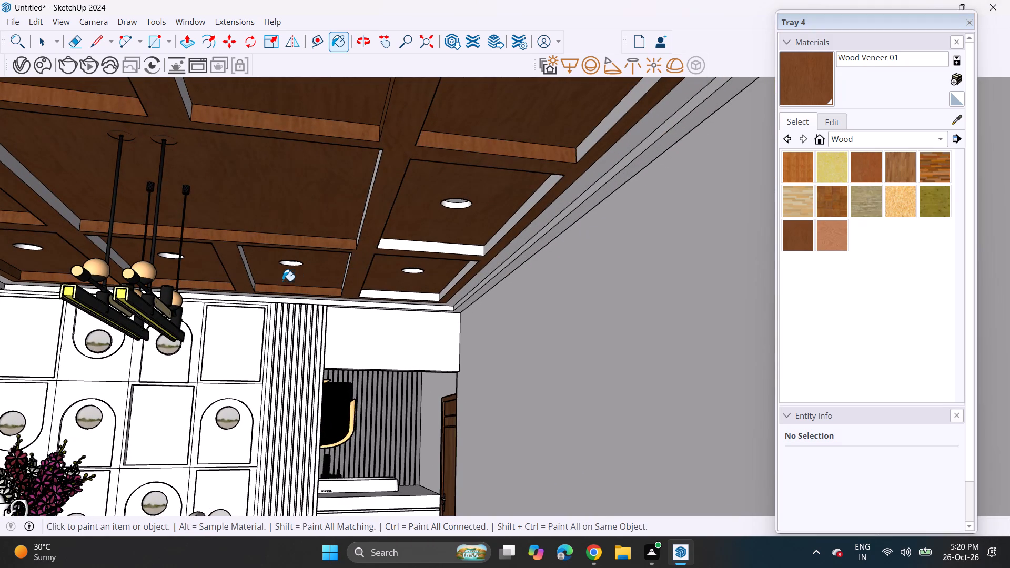
{"action": "left_click", "coordinate": [250, 276]}
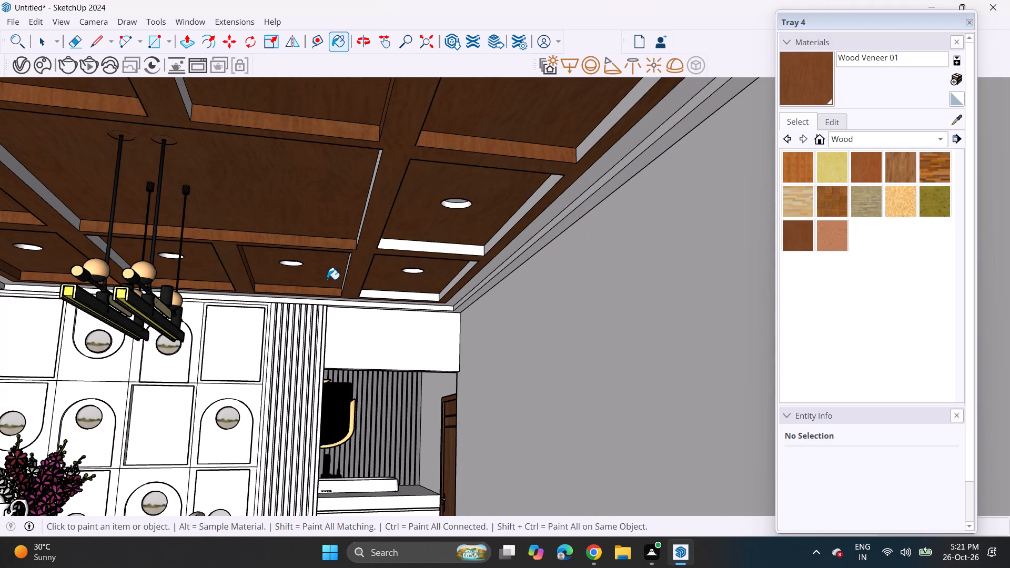
{"action": "middle_click_drag", "start_coordinate": [338, 273], "coordinate": [365, 278]}
{"action": "left_click", "coordinate": [375, 269]}
{"action": "left_click", "coordinate": [399, 244]}
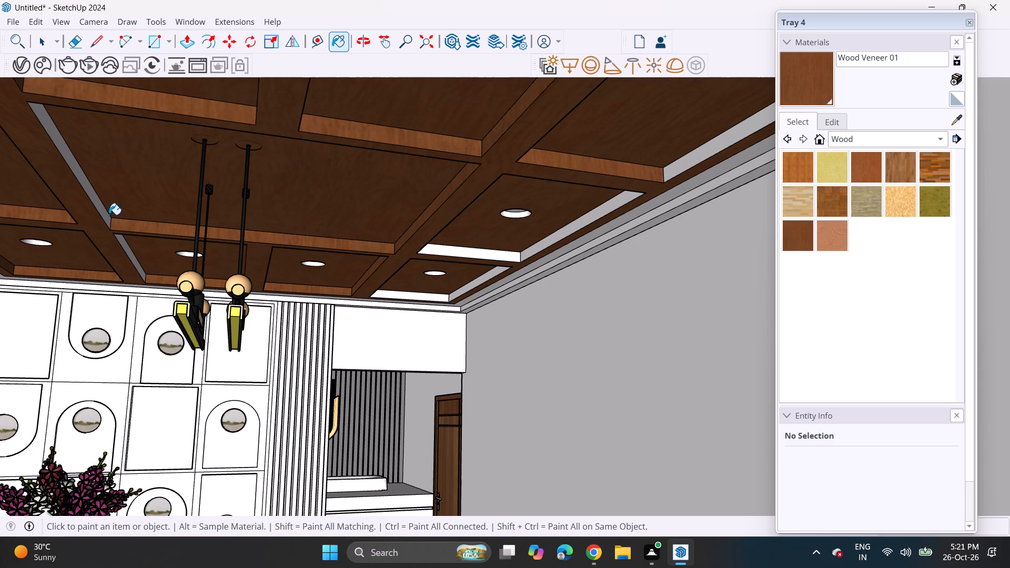
{"action": "left_click", "coordinate": [102, 212]}
{"action": "double_click", "coordinate": [128, 243]}
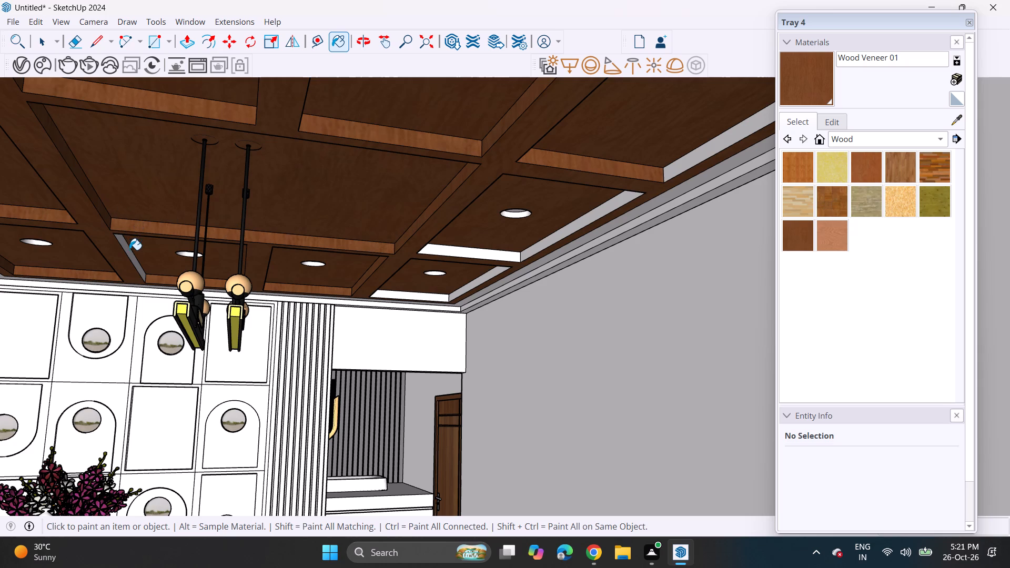
{"action": "left_click", "coordinate": [129, 250]}
Paint the far inner edges and wall-side edges of the sink-side column of coffers with Wood Veneer 01.
{"action": "left_click", "coordinate": [425, 253]}
{"action": "left_click", "coordinate": [415, 291]}
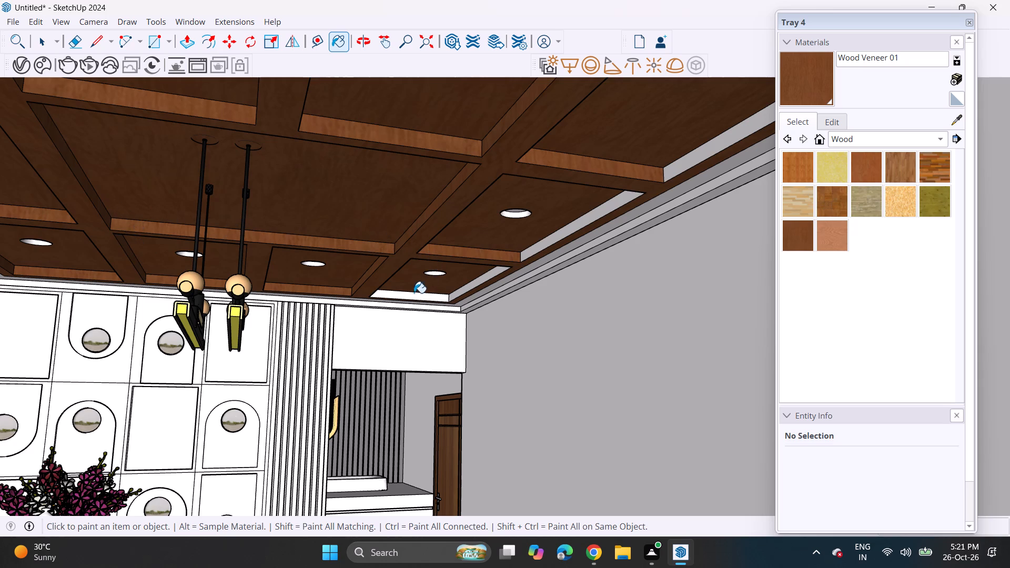
{"action": "left_click", "coordinate": [414, 299]}
{"action": "left_click", "coordinate": [452, 294]}
{"action": "left_click", "coordinate": [484, 278]}
{"action": "left_click", "coordinate": [521, 260]}
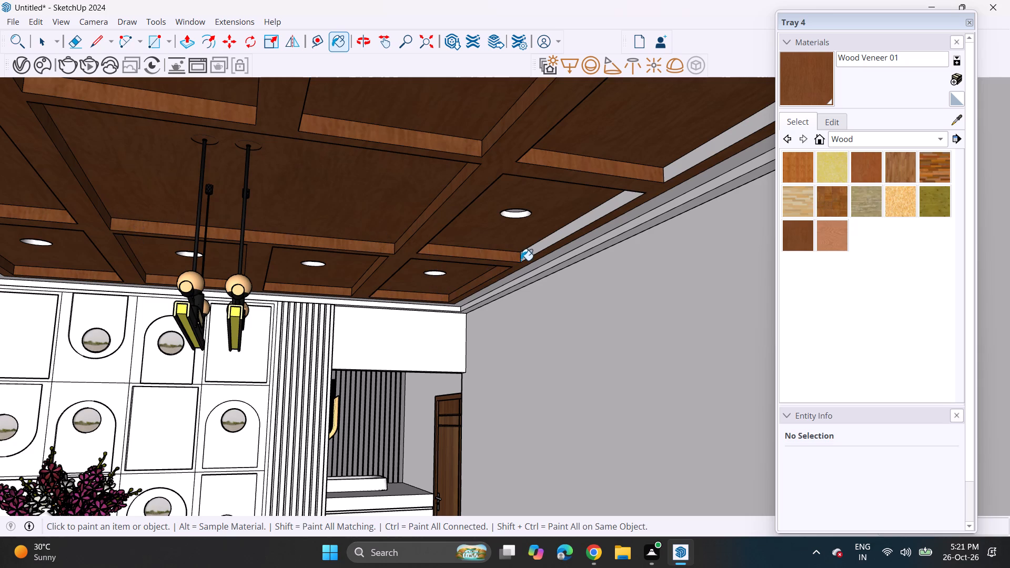
{"action": "left_click", "coordinate": [538, 250]}
{"action": "left_click", "coordinate": [663, 173]}
{"action": "left_click", "coordinate": [670, 176]}
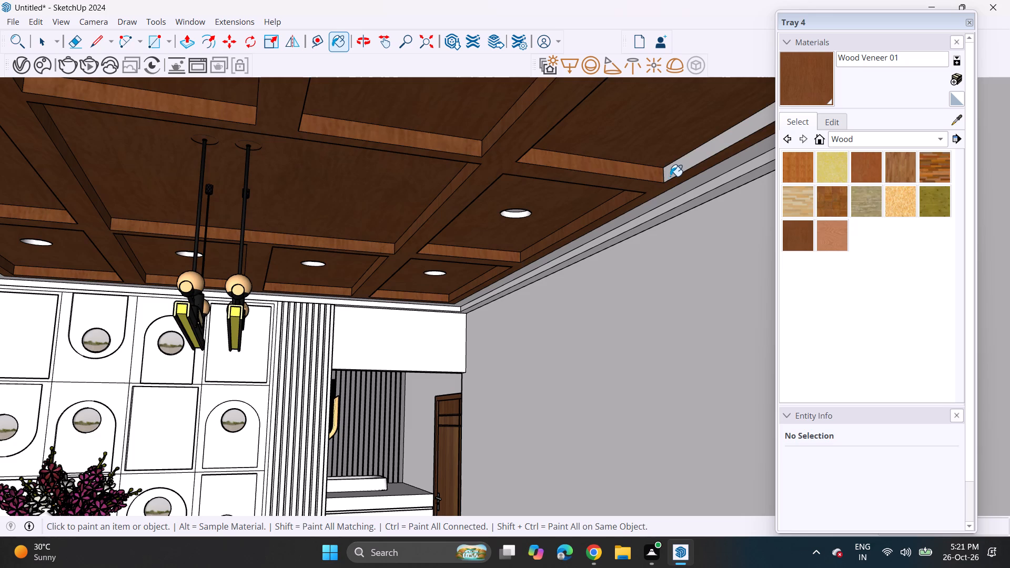
Paint the remaining side inner edges of the sink-side column's coffers and the front middle coffer with Wood Veneer 01.
{"action": "scroll", "coordinate": [660, 165], "scroll_direction": "down", "scroll_amount": 2}
{"action": "scroll", "coordinate": [658, 171], "scroll_direction": "up", "scroll_amount": 1}
{"action": "middle_click_drag", "start_coordinate": [602, 166], "coordinate": [464, 145]}
{"action": "scroll", "coordinate": [528, 152], "scroll_direction": "up", "scroll_amount": 1}
{"action": "scroll", "coordinate": [450, 145], "scroll_direction": "down", "scroll_amount": 1}
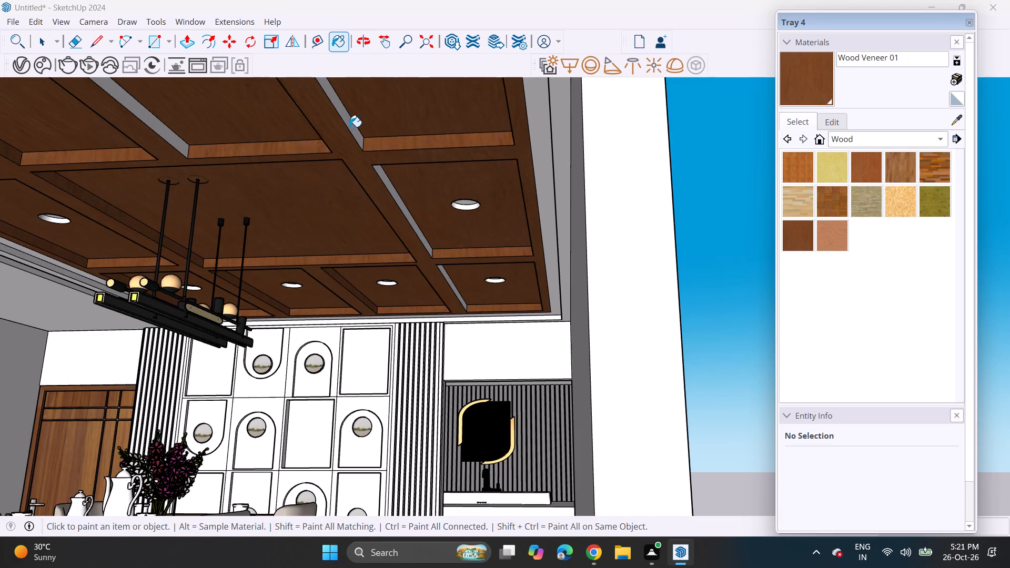
{"action": "left_click", "coordinate": [348, 127]}
{"action": "left_click", "coordinate": [389, 181]}
{"action": "left_click", "coordinate": [404, 205]}
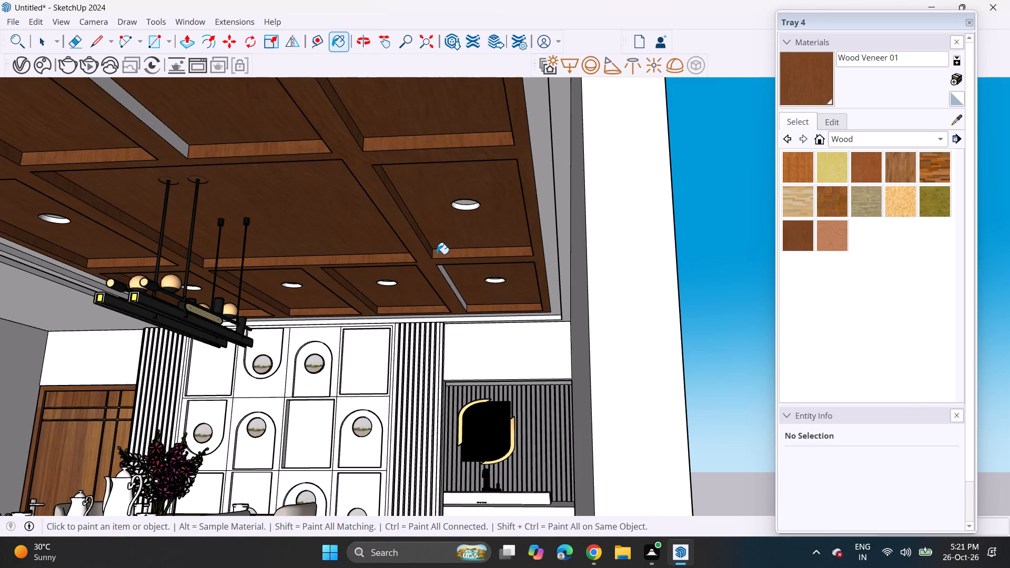
{"action": "left_click", "coordinate": [443, 270]}
{"action": "left_click", "coordinate": [184, 145]}
Paint the stepped ceiling border along the door side and the coffered ceiling's front fascia with Wood Veneer 01.
{"action": "scroll", "coordinate": [214, 156], "scroll_direction": "down", "scroll_amount": 3}
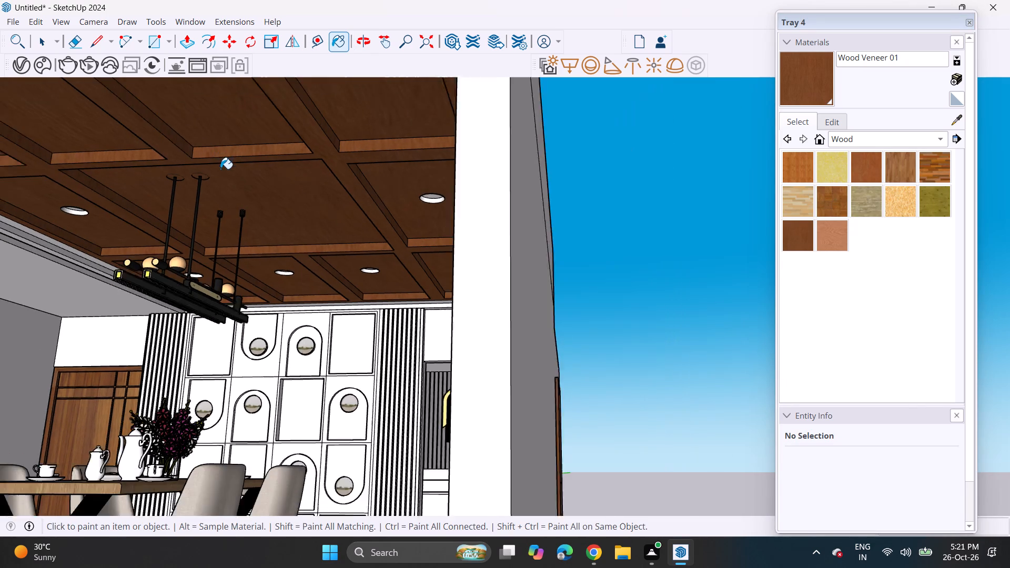
{"action": "middle_click_drag", "start_coordinate": [233, 171], "coordinate": [576, 186], "text": "shift"}
{"action": "middle_click_drag", "start_coordinate": [577, 149], "coordinate": [564, 256]}
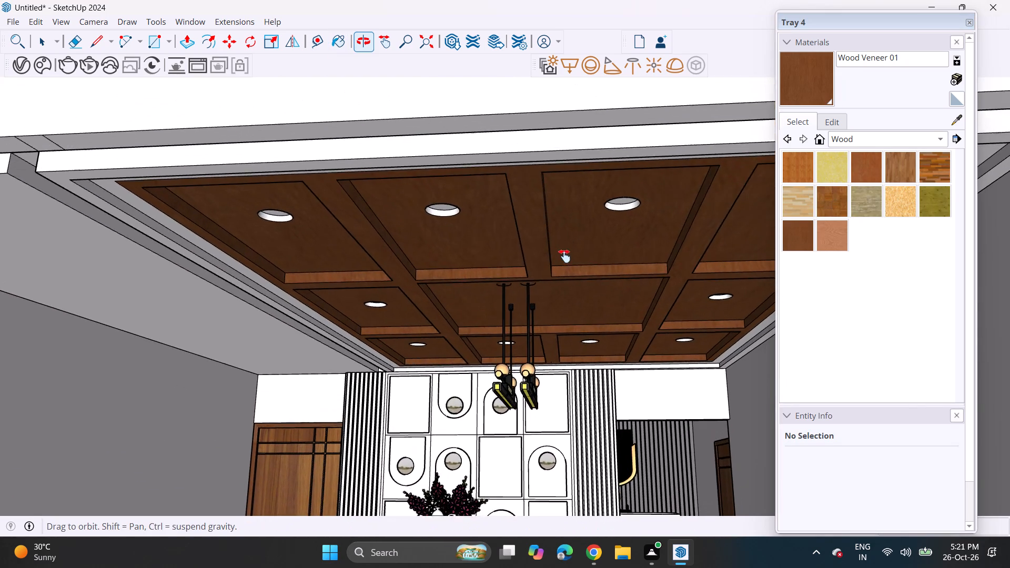
{"action": "middle_click_drag", "start_coordinate": [564, 256], "coordinate": [560, 250]}
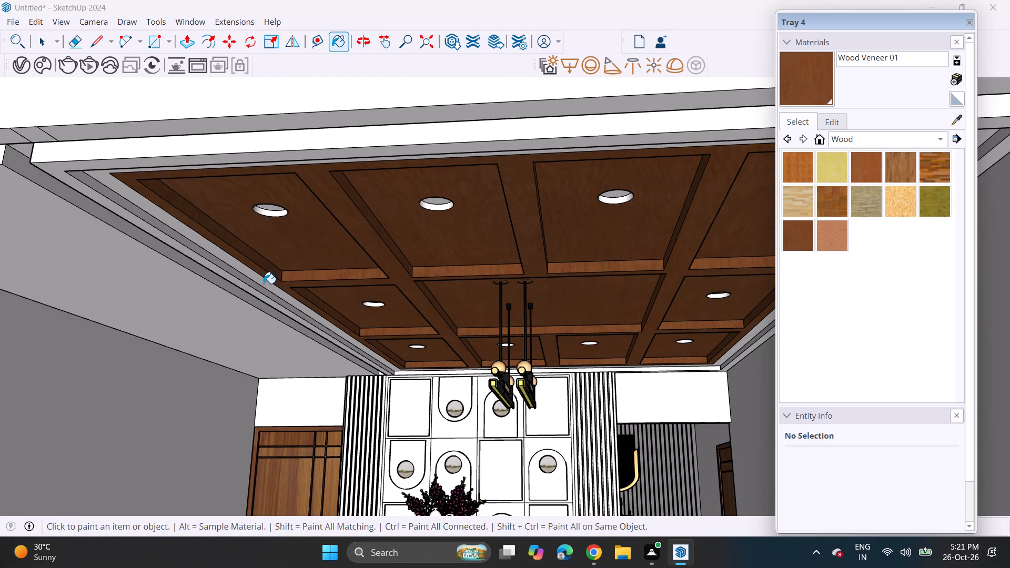
{"action": "left_click", "coordinate": [264, 283]}
{"action": "left_click", "coordinate": [264, 295]}
{"action": "left_click", "coordinate": [267, 288]}
{"action": "left_click", "coordinate": [267, 293]}
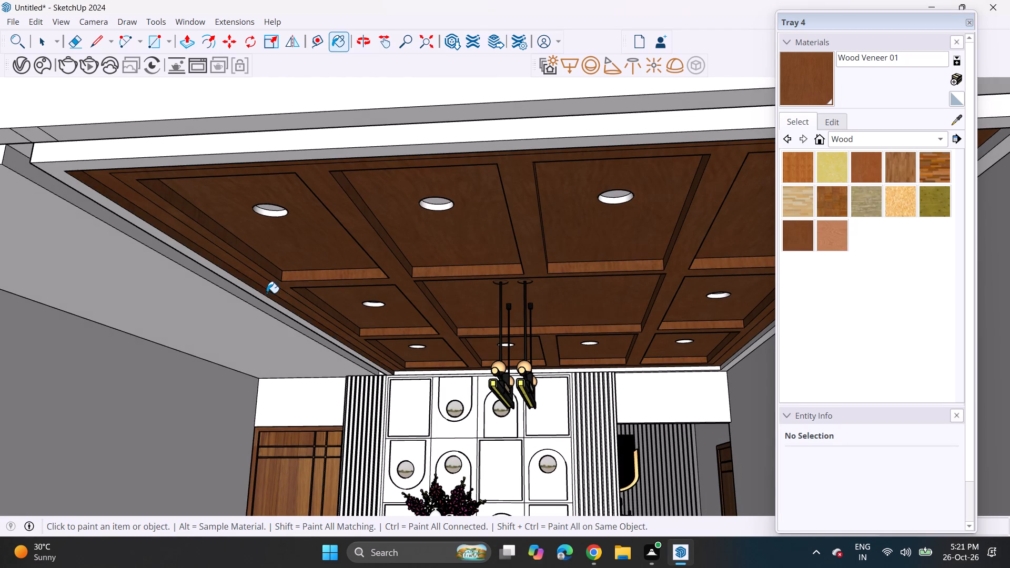
{"action": "left_click", "coordinate": [267, 299]}
{"action": "left_click", "coordinate": [226, 149]}
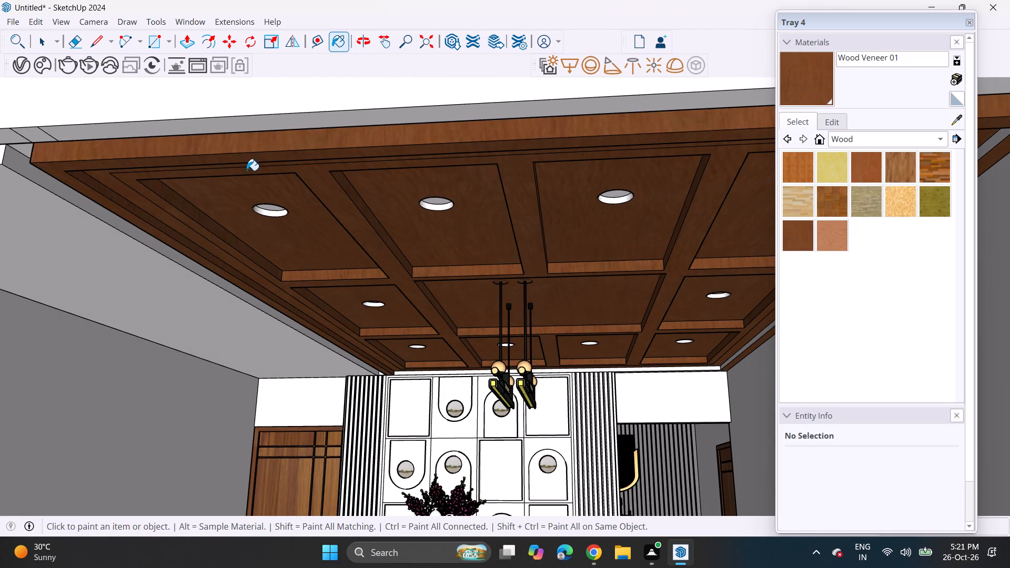
Paint the sink-side ceiling border and the narrow strip above the feature wall with Wood Veneer 01.
{"action": "scroll", "coordinate": [248, 173], "scroll_direction": "down", "scroll_amount": 4}
{"action": "scroll", "coordinate": [681, 245], "scroll_direction": "up", "scroll_amount": 5}
{"action": "left_click", "coordinate": [706, 234]}
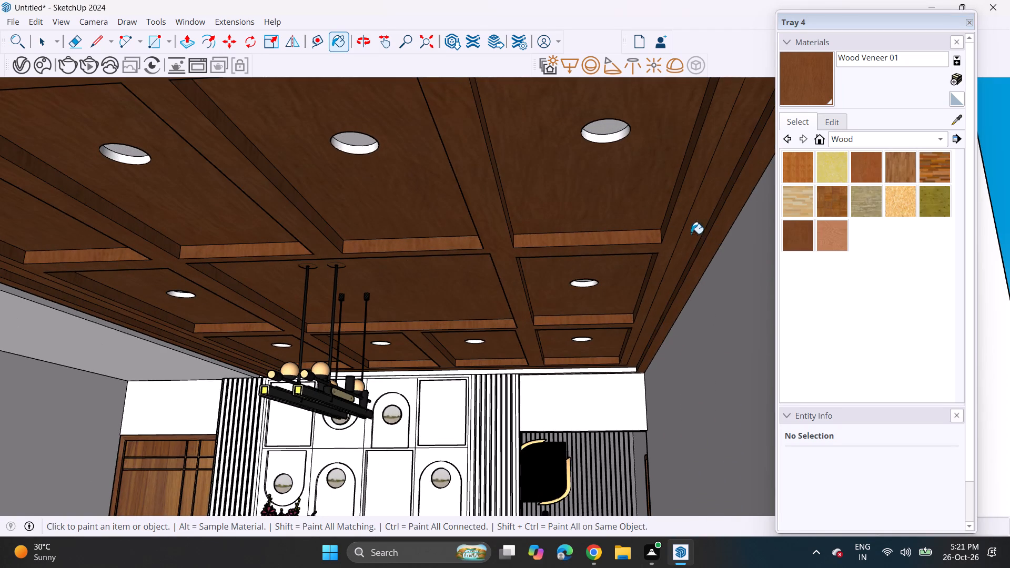
{"action": "scroll", "coordinate": [634, 242], "scroll_direction": "down", "scroll_amount": 4}
{"action": "scroll", "coordinate": [616, 331], "scroll_direction": "up", "scroll_amount": 15}
{"action": "left_click", "coordinate": [630, 358]}
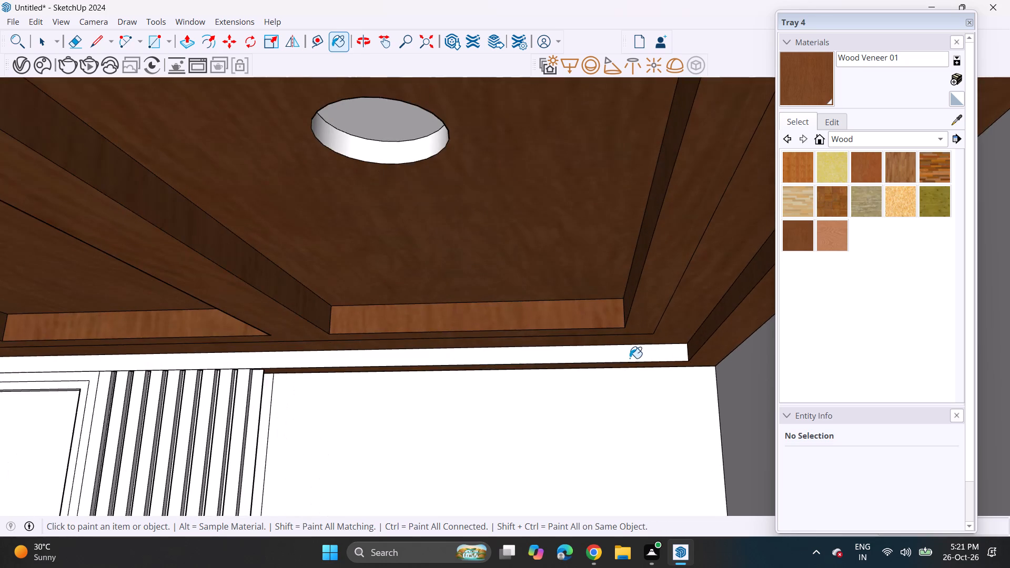
Examine the wood-finished coffered ceiling and the whole dining room from the open front.
{"action": "scroll", "coordinate": [630, 349], "scroll_direction": "down", "scroll_amount": 8}
{"action": "scroll", "coordinate": [626, 343], "scroll_direction": "up", "scroll_amount": 1}
{"action": "scroll", "coordinate": [626, 343], "scroll_direction": "down", "scroll_amount": 5}
{"action": "scroll", "coordinate": [621, 341], "scroll_direction": "up", "scroll_amount": 1}
{"action": "scroll", "coordinate": [621, 341], "scroll_direction": "down", "scroll_amount": 6}
{"action": "middle_click_drag", "start_coordinate": [582, 334], "coordinate": [613, 331]}
{"action": "scroll", "coordinate": [612, 327], "scroll_direction": "down", "scroll_amount": 4}
{"action": "scroll", "coordinate": [568, 317], "scroll_direction": "down", "scroll_amount": 3}
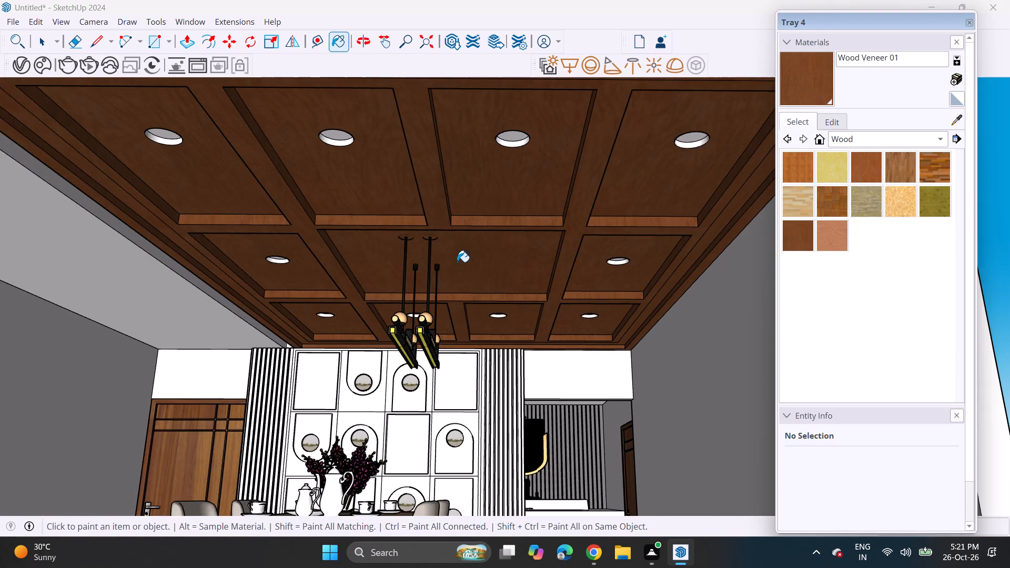
{"action": "scroll", "coordinate": [457, 262], "scroll_direction": "down", "scroll_amount": 5}
{"action": "middle_click_drag", "start_coordinate": [446, 268], "coordinate": [483, 277]}
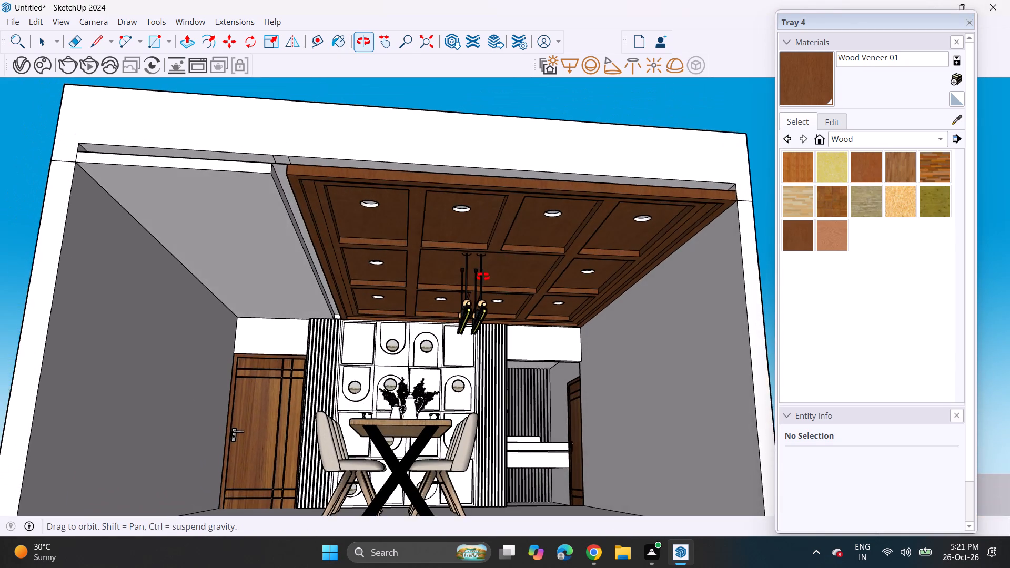
{"action": "middle_click_drag", "start_coordinate": [483, 277], "coordinate": [465, 273]}
{"action": "scroll", "coordinate": [465, 273], "scroll_direction": "down", "scroll_amount": 3}
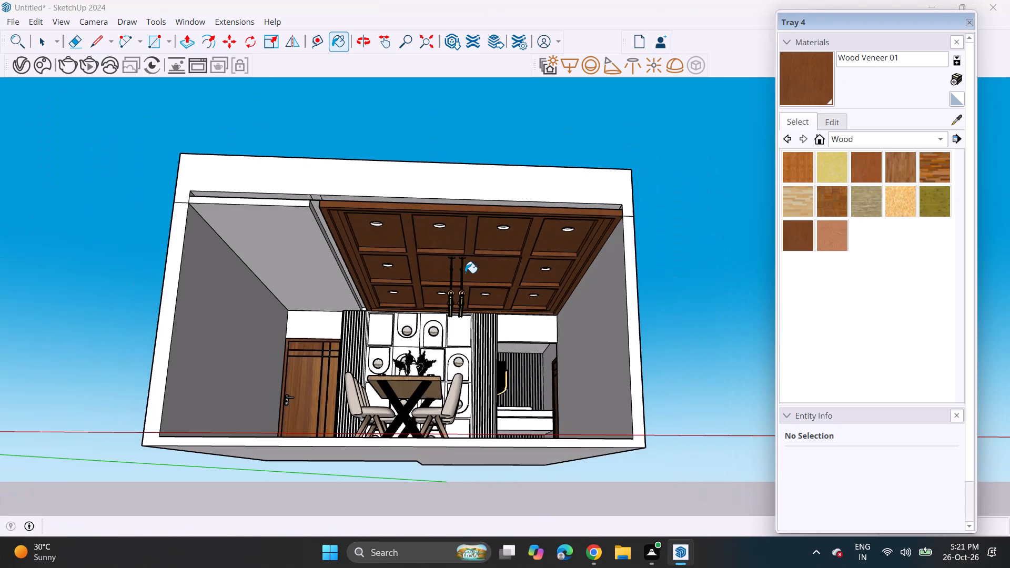
{"action": "middle_click_drag", "start_coordinate": [445, 256], "coordinate": [430, 323]}
{"action": "middle_click_drag", "start_coordinate": [423, 370], "coordinate": [442, 310]}
{"action": "scroll", "coordinate": [442, 311], "scroll_direction": "up", "scroll_amount": 1, "text": "shift"}
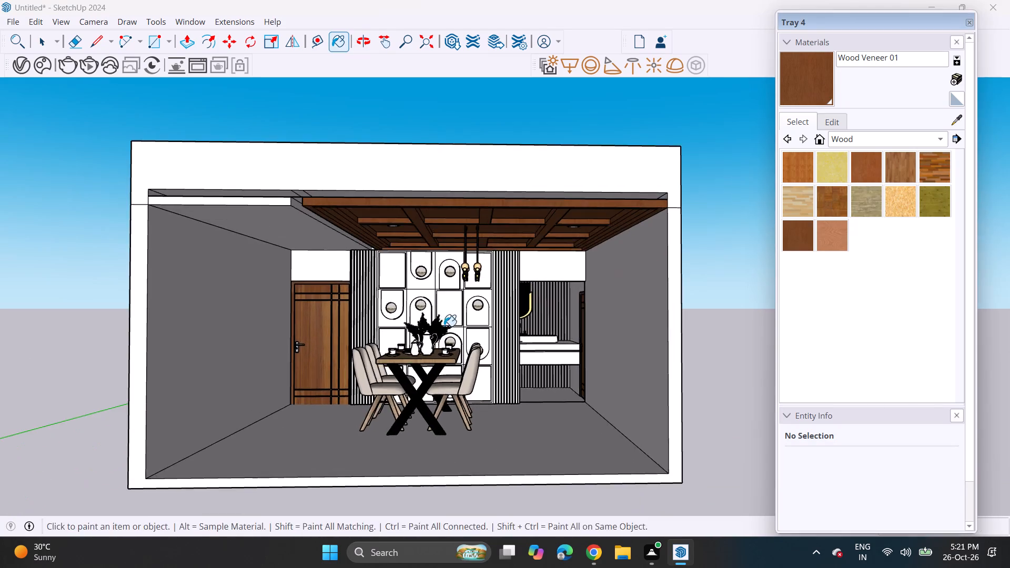
{"action": "middle_click_drag", "start_coordinate": [444, 326], "coordinate": [454, 313]}
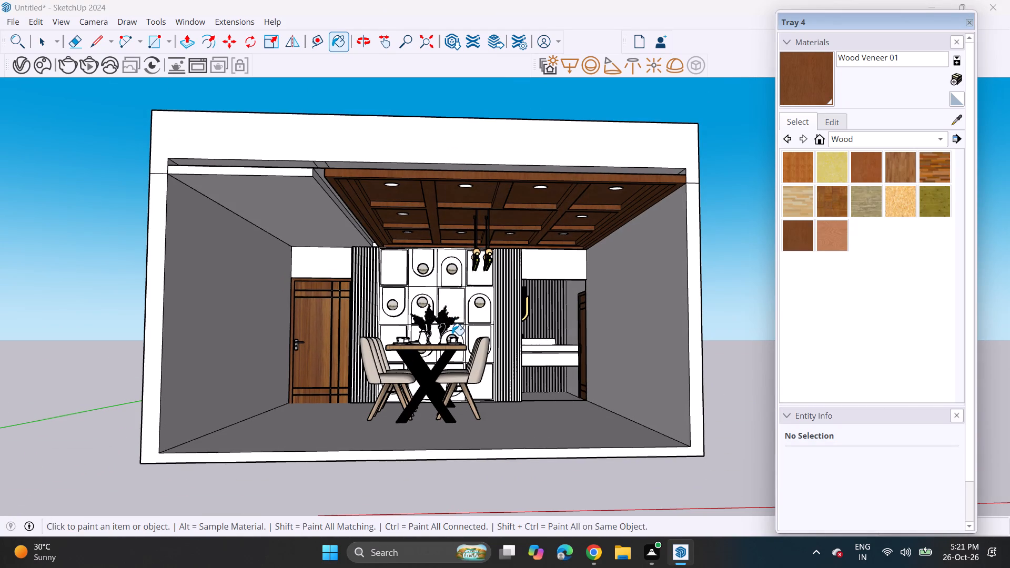
{"action": "scroll", "coordinate": [452, 335], "scroll_direction": "up", "scroll_amount": 4}
{"action": "middle_click_drag", "start_coordinate": [447, 336], "coordinate": [440, 335]}
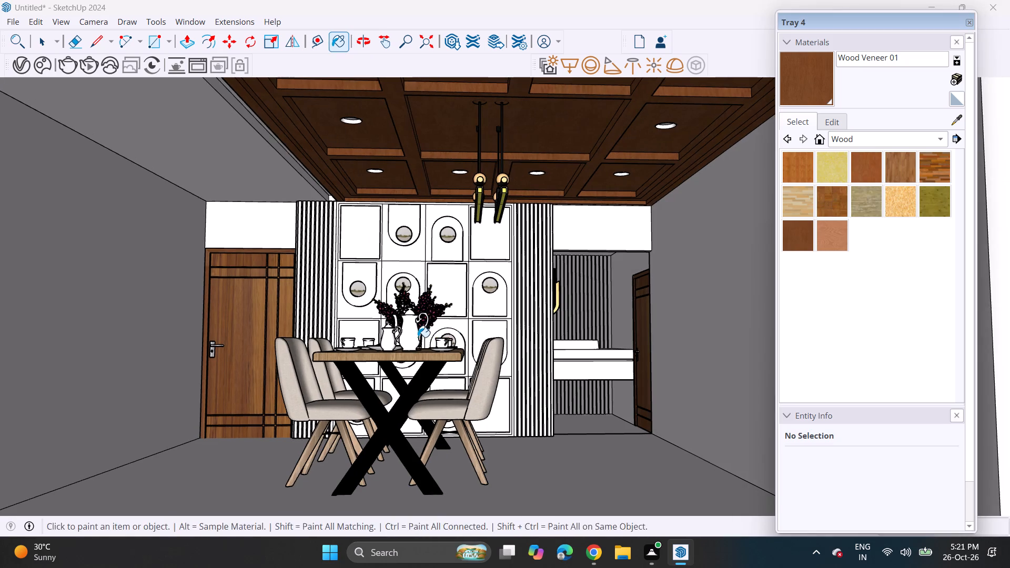
{"action": "middle_click_drag", "start_coordinate": [422, 338], "coordinate": [449, 331], "text": "shift"}
{"action": "middle_click_drag", "start_coordinate": [449, 333], "coordinate": [448, 345]}
{"action": "scroll", "coordinate": [448, 345], "scroll_direction": "down", "scroll_amount": 3}
Scale the wooden door beside the feature wall vertically from its bottom edge to meet the floor.
{"action": "key", "text": "space"}
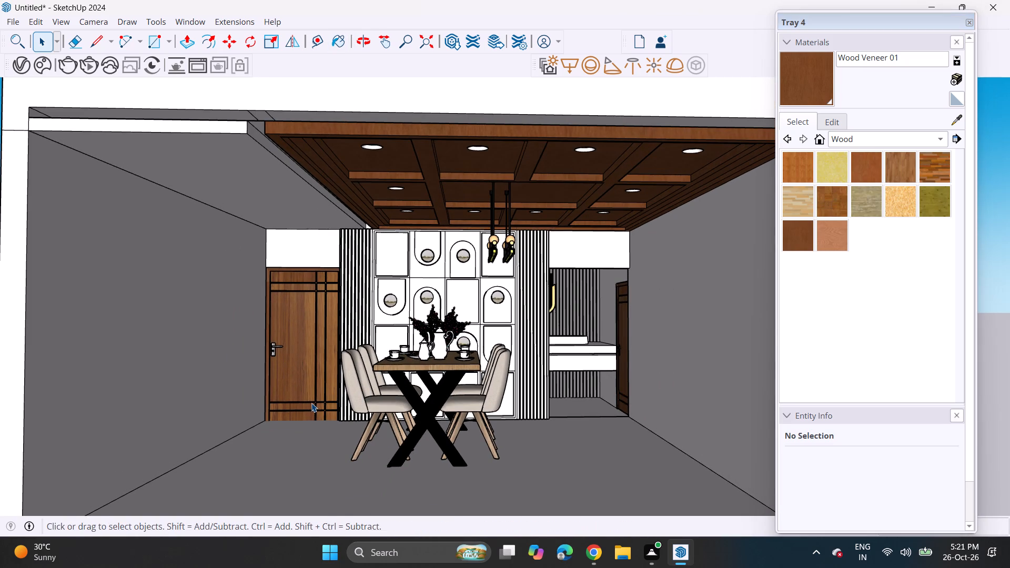
{"action": "left_click", "coordinate": [311, 403]}
{"action": "left_click", "coordinate": [271, 45]}
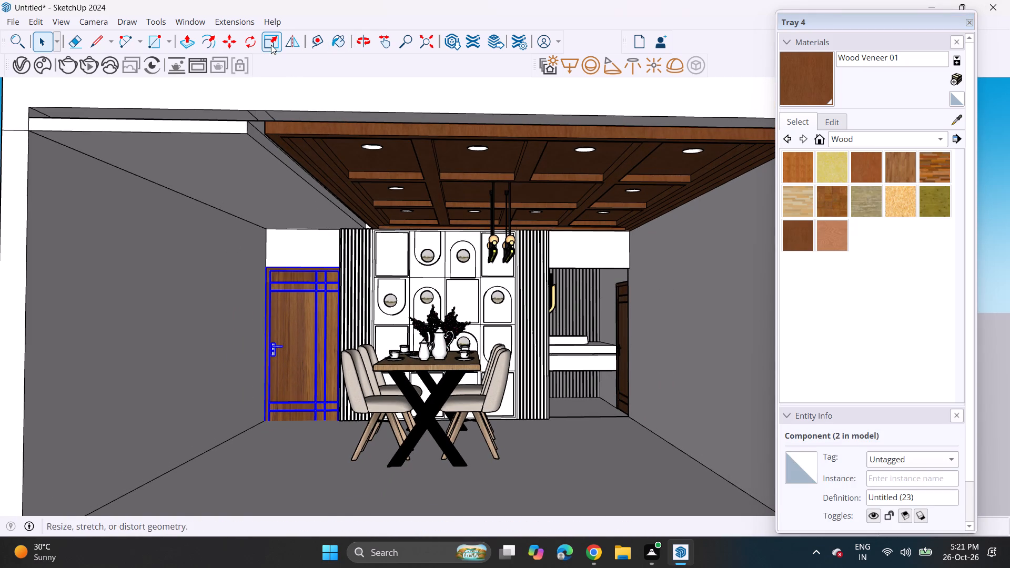
{"action": "left_click", "coordinate": [307, 417]}
{"action": "left_click", "coordinate": [303, 424]}
{"action": "key", "text": "space"}
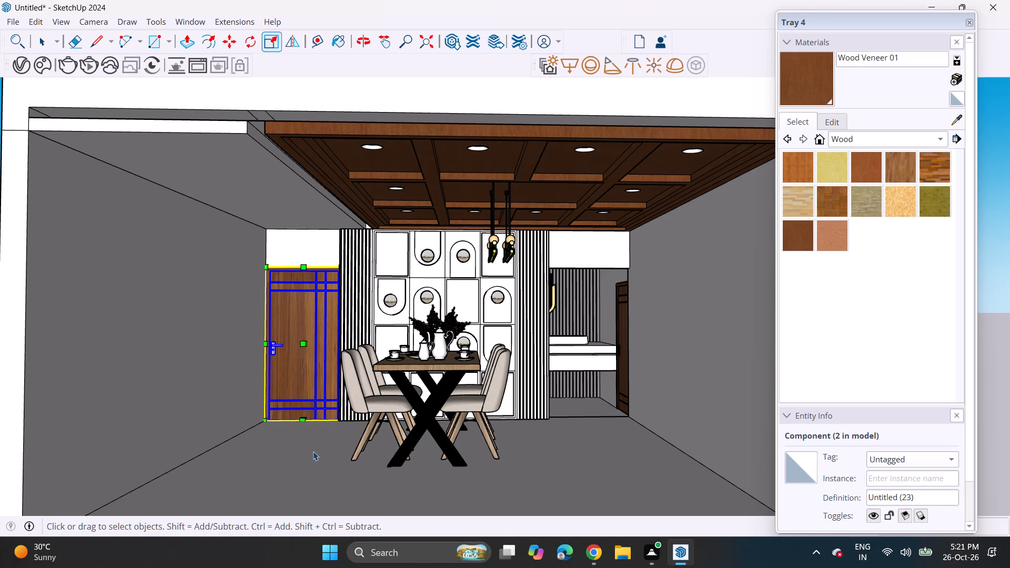
Paint the side wall of the sink niche with Color M02 from the Colors collection.
{"action": "left_click", "coordinate": [313, 451]}
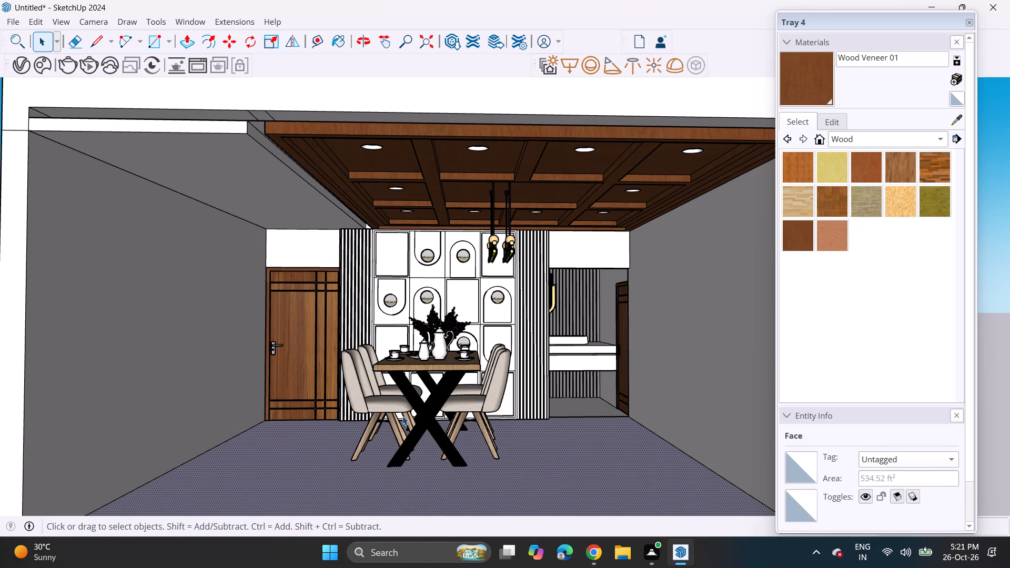
{"action": "left_click", "coordinate": [888, 137]}
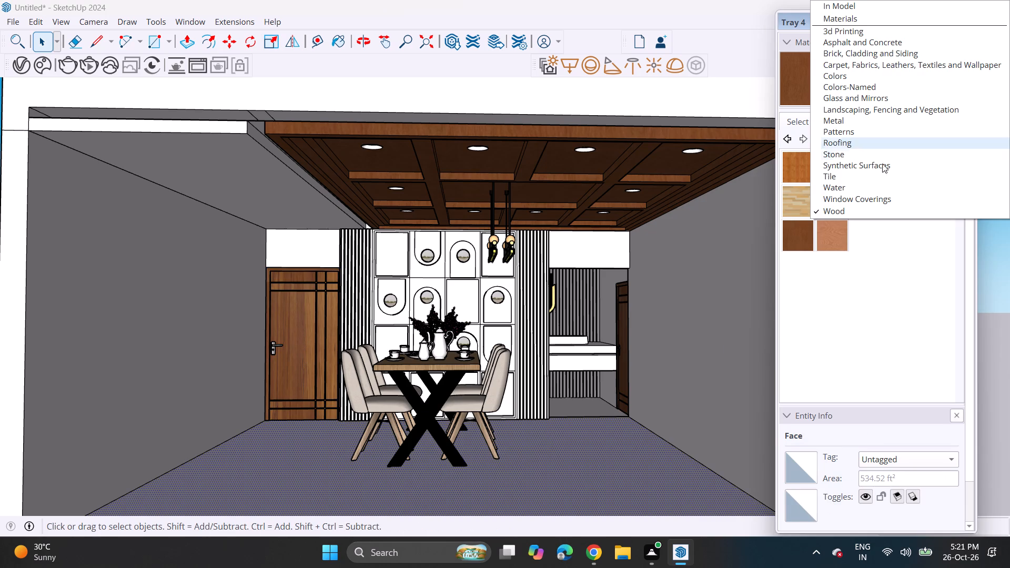
{"action": "left_click", "coordinate": [856, 79]}
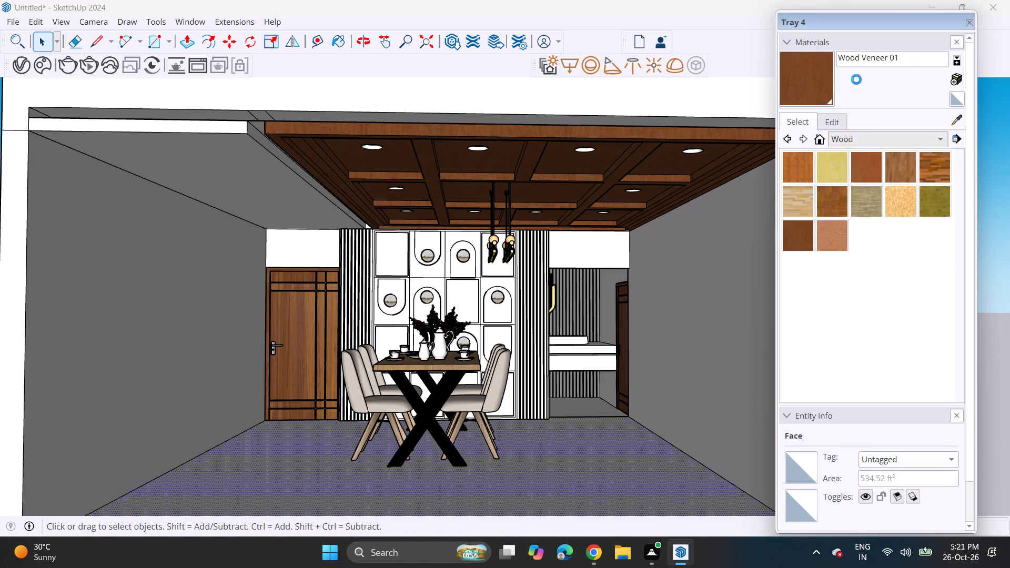
{"action": "scroll", "coordinate": [860, 252], "scroll_direction": "down", "scroll_amount": 6}
{"action": "scroll", "coordinate": [863, 260], "scroll_direction": "up", "scroll_amount": 2}
{"action": "scroll", "coordinate": [869, 271], "scroll_direction": "down", "scroll_amount": 8}
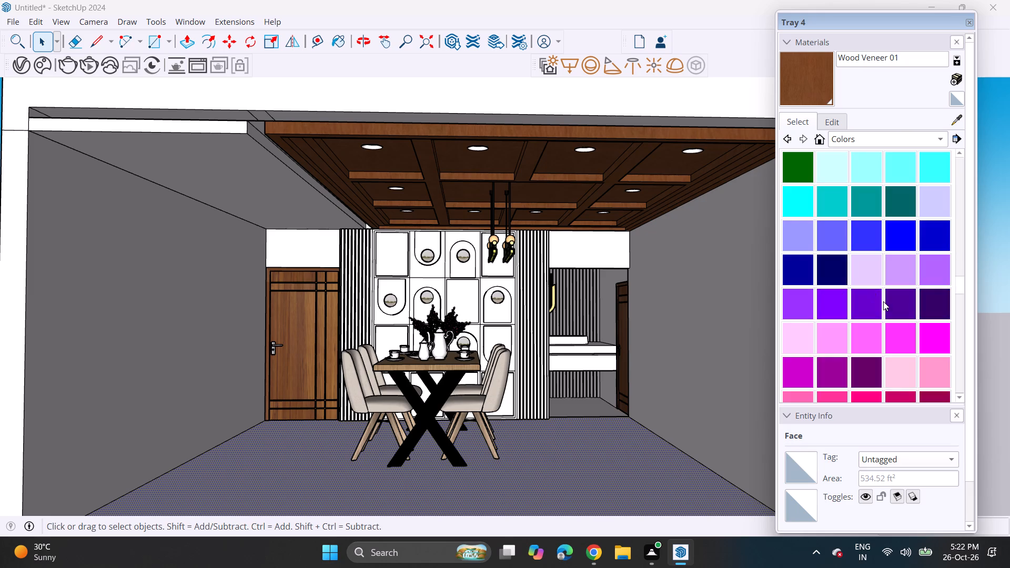
{"action": "scroll", "coordinate": [883, 303], "scroll_direction": "down", "scroll_amount": 6}
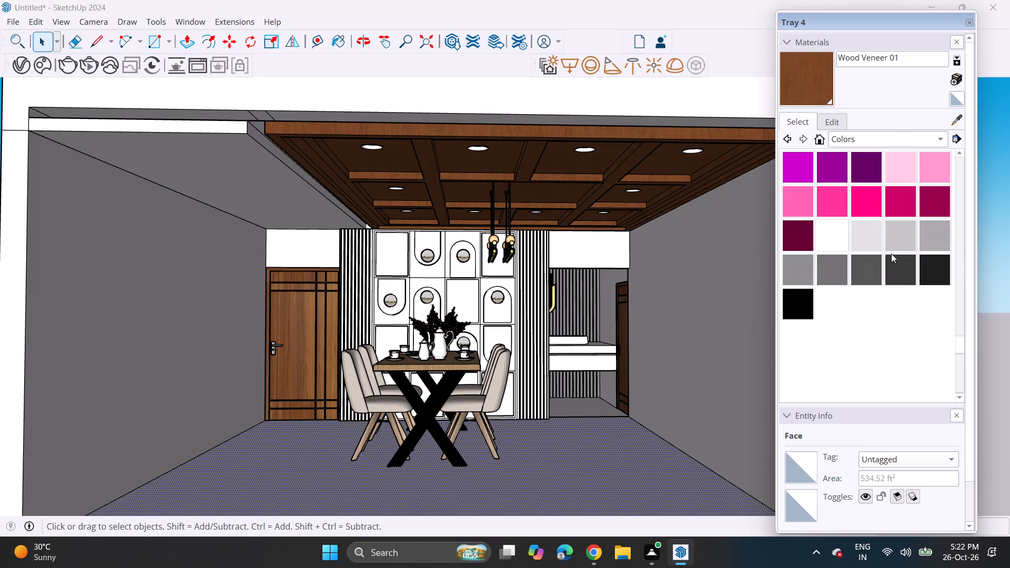
{"action": "left_click", "coordinate": [897, 236]}
{"action": "left_click", "coordinate": [611, 290]}
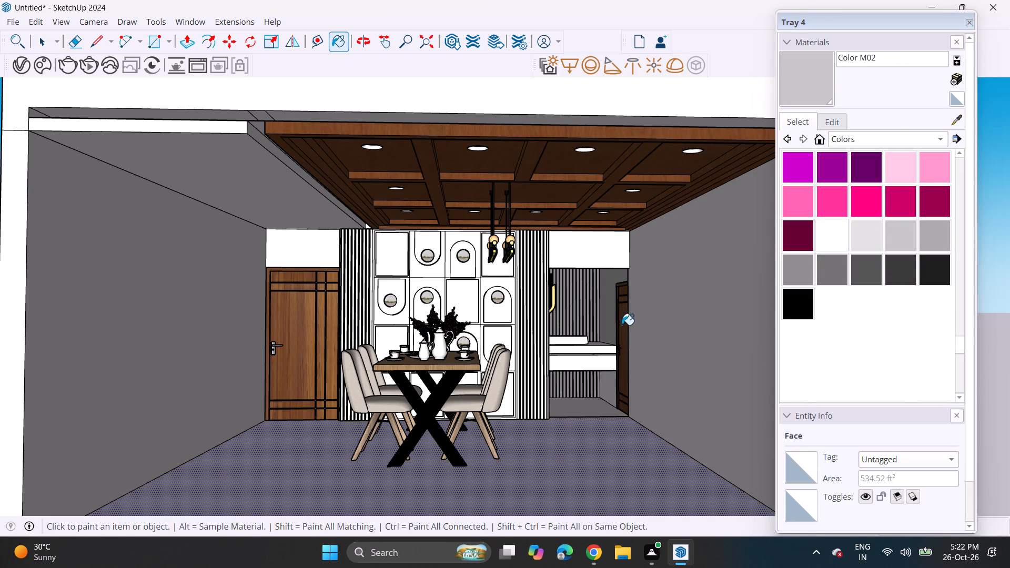
{"action": "left_click", "coordinate": [607, 384]}
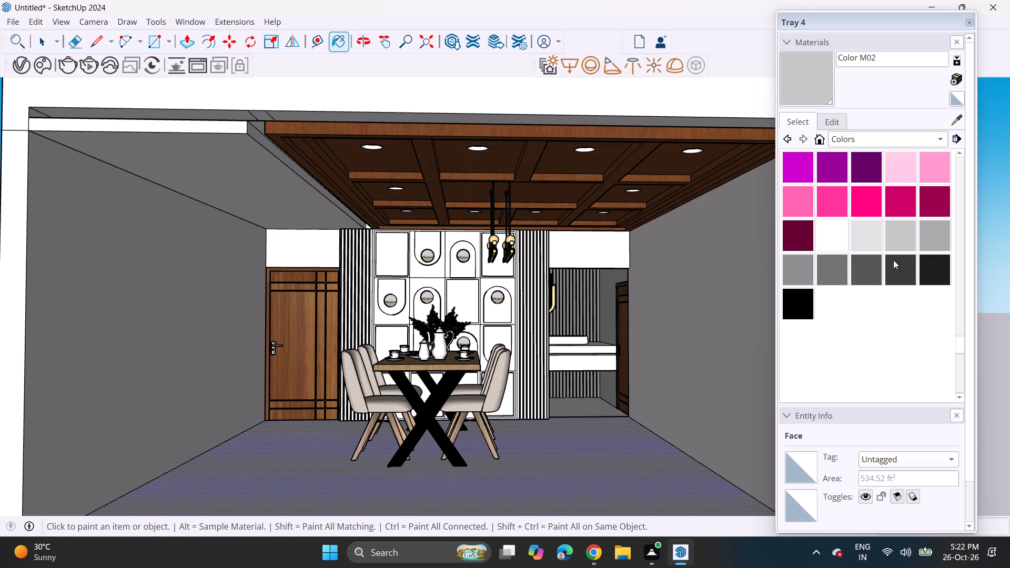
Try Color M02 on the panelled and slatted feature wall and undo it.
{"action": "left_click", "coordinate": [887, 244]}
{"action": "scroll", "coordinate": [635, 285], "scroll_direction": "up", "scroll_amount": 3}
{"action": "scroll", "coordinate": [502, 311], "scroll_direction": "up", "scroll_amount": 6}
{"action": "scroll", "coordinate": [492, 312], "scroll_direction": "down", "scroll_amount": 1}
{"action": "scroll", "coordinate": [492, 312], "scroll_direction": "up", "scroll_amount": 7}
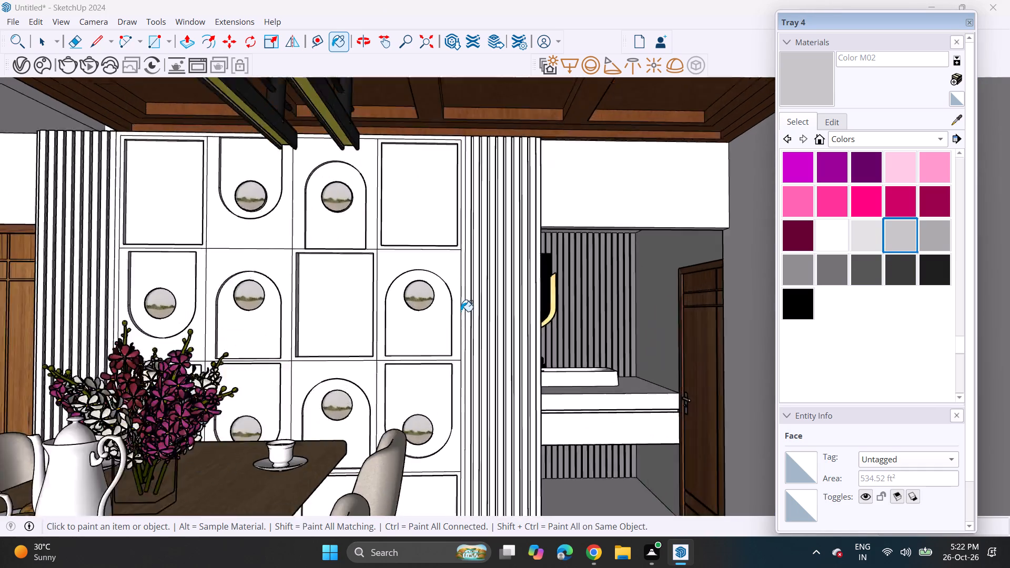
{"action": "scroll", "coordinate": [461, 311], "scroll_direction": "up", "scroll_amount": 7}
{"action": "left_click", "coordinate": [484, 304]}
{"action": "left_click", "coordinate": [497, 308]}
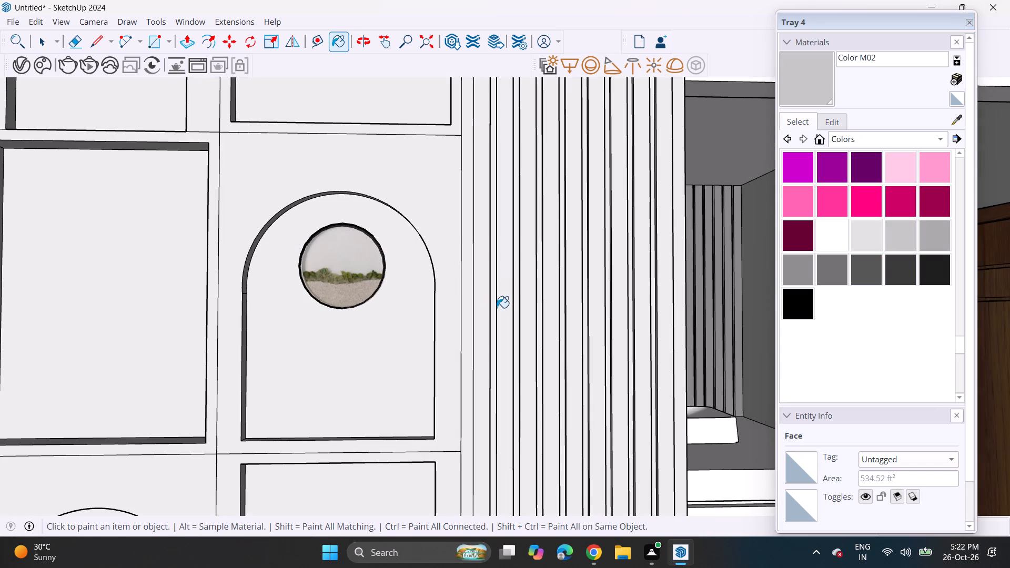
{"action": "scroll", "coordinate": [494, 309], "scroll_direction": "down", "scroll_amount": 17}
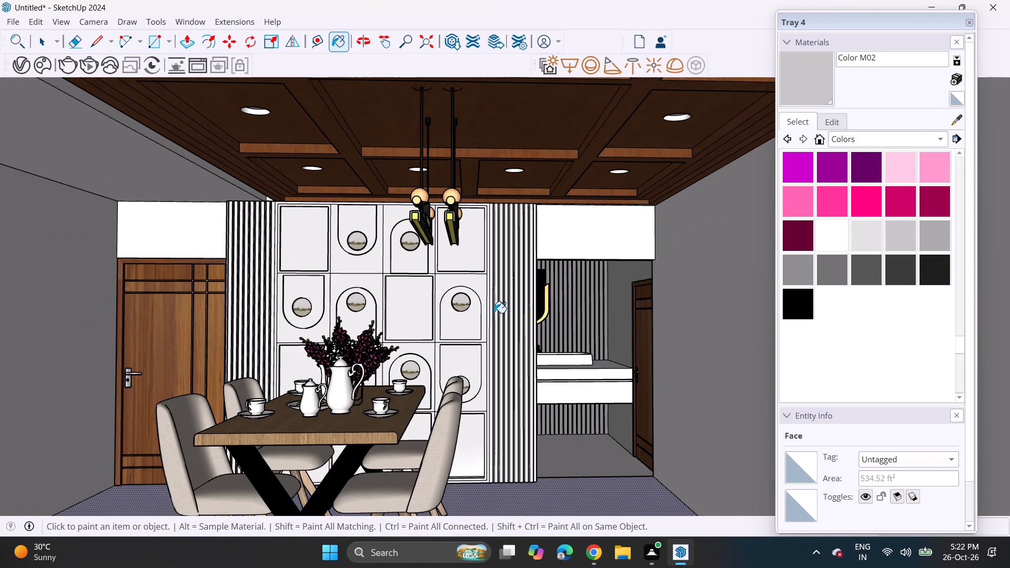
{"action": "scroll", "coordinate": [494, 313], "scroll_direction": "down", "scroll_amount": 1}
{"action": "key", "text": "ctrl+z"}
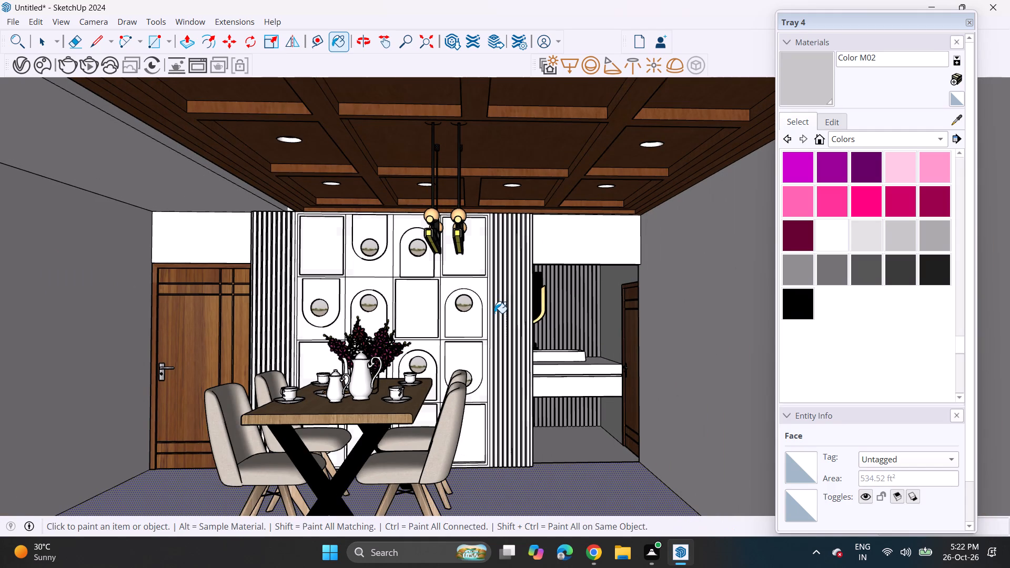
Paint the panelled and slatted feature wall with Color B01 from the Colors collection.
{"action": "scroll", "coordinate": [496, 315], "scroll_direction": "down", "scroll_amount": 3}
{"action": "scroll", "coordinate": [883, 201], "scroll_direction": "up", "scroll_amount": 6}
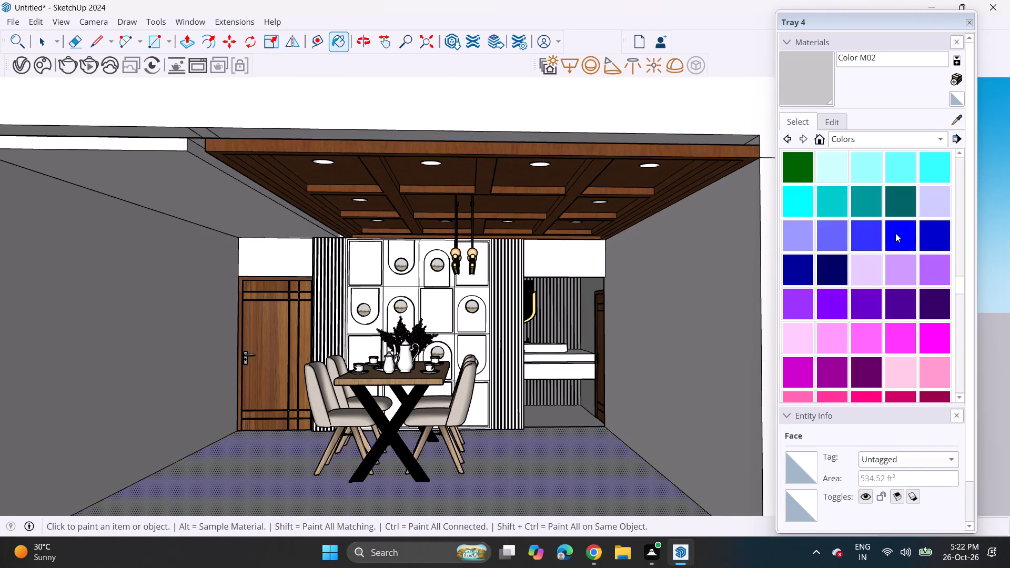
{"action": "scroll", "coordinate": [894, 219], "scroll_direction": "up", "scroll_amount": 15}
{"action": "left_click", "coordinate": [894, 208]}
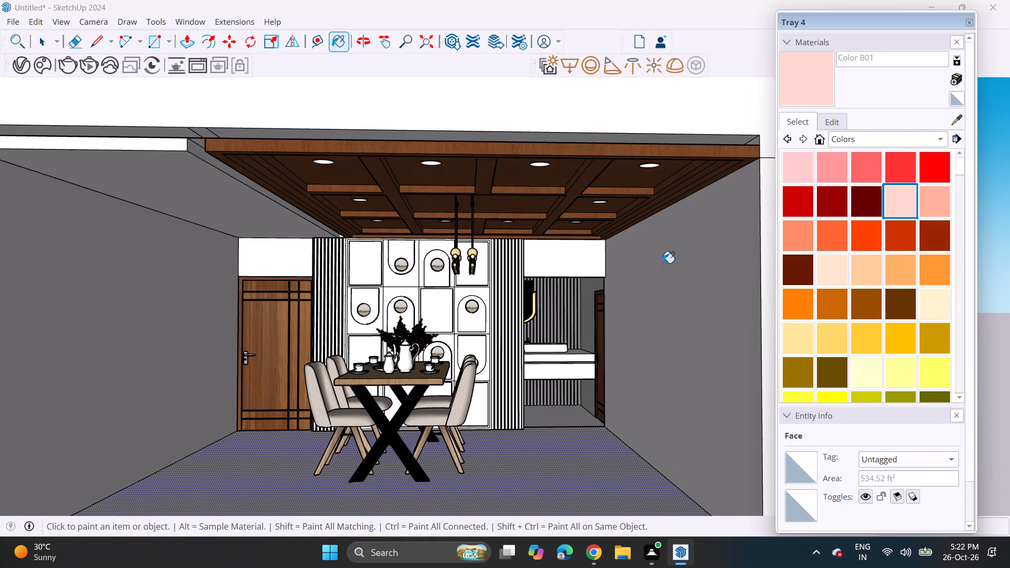
{"action": "left_click", "coordinate": [518, 323]}
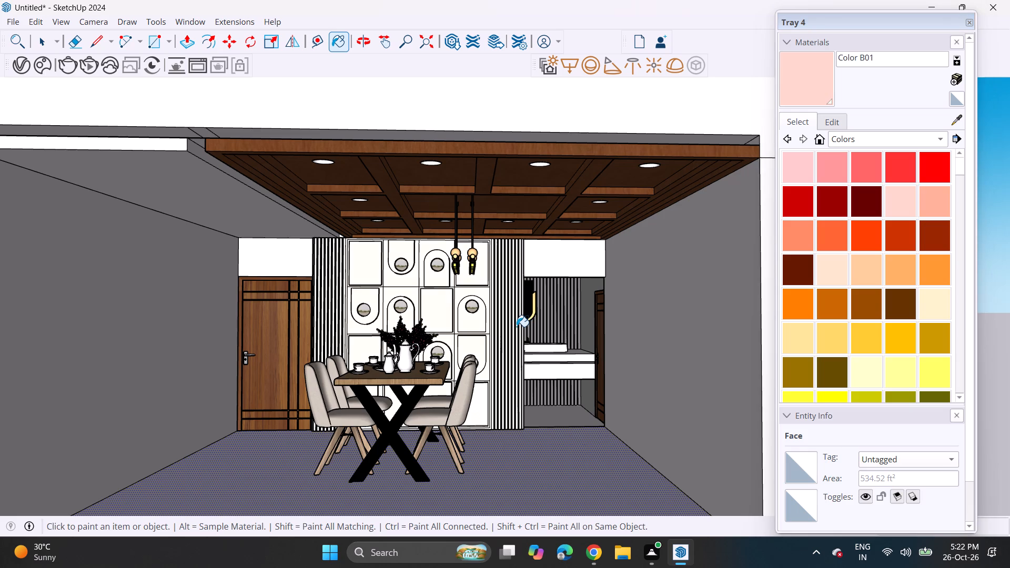
Paint the wall above the door, the door-side wall, and the plain ceiling strip with its drop edge in Color B01.
{"action": "middle_click_drag", "start_coordinate": [515, 327], "coordinate": [562, 321]}
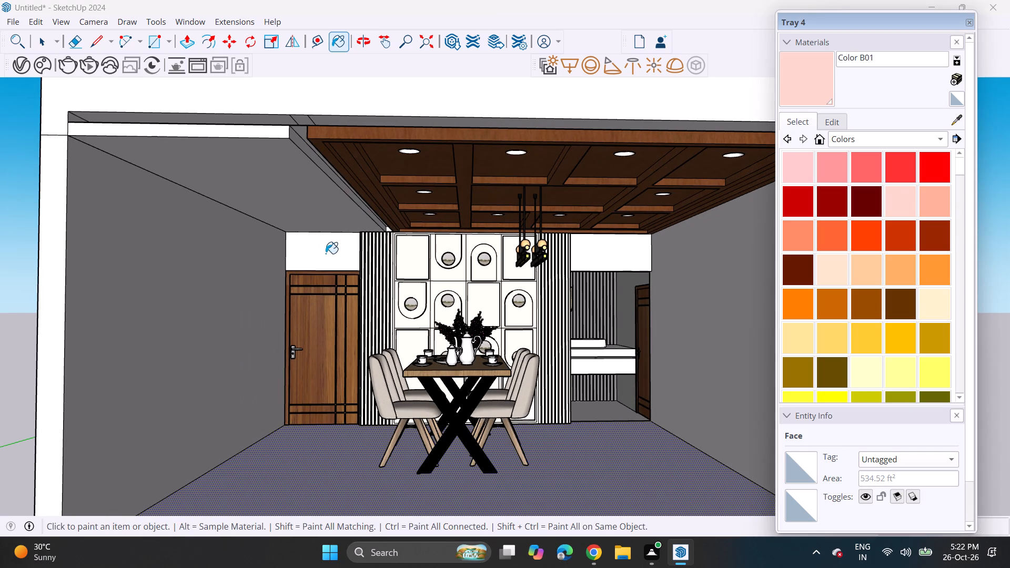
{"action": "left_click", "coordinate": [326, 253]}
{"action": "left_click", "coordinate": [216, 312]}
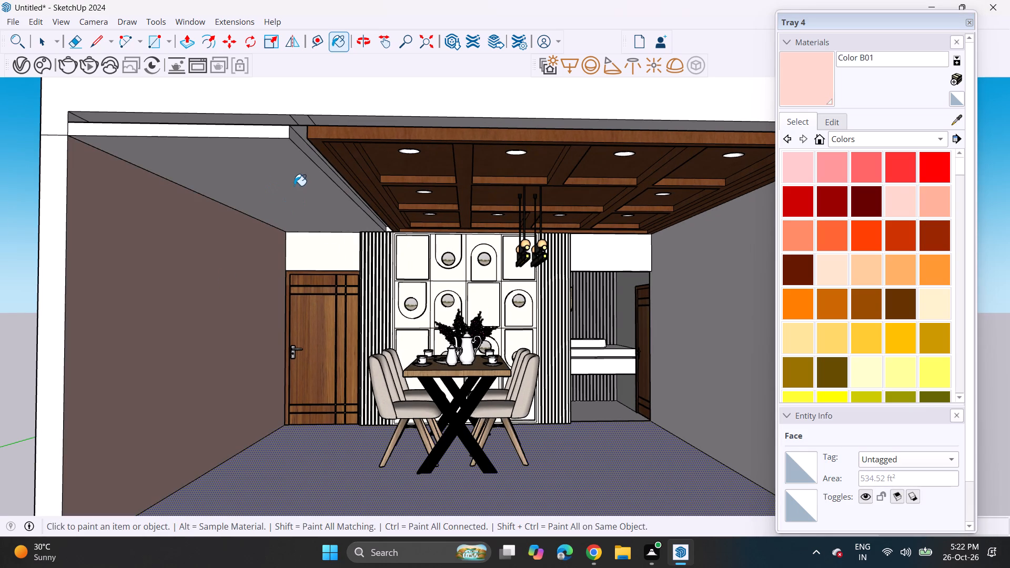
{"action": "left_click", "coordinate": [294, 186]}
{"action": "left_click", "coordinate": [342, 181]}
{"action": "left_click", "coordinate": [342, 182]}
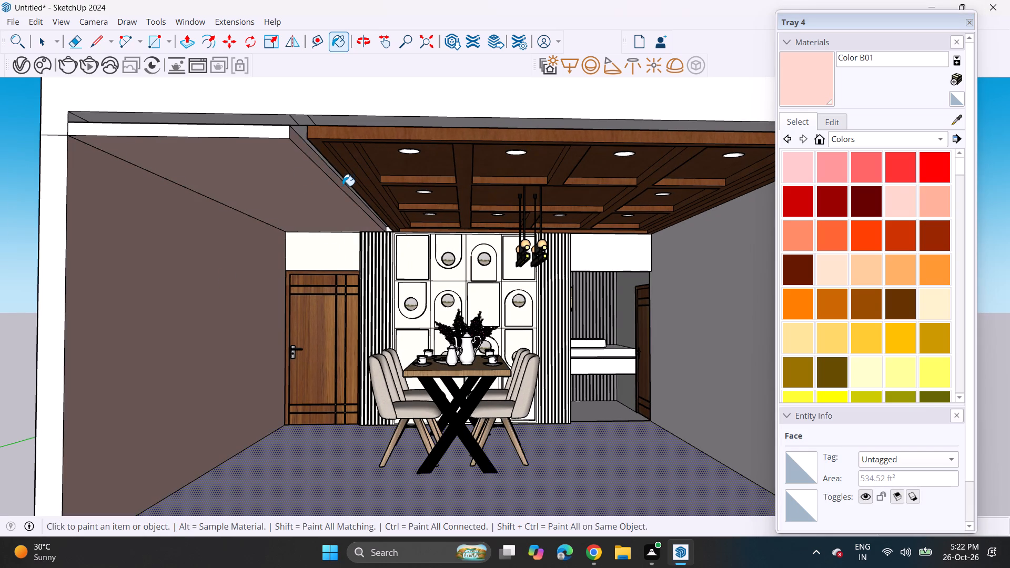
Paint the ceiling drop edge, the wall above the sink niche opening, and the niche-side room wall in Color B01.
{"action": "left_click", "coordinate": [345, 186]}
{"action": "left_click_drag", "start_coordinate": [318, 238], "coordinate": [319, 246]}
{"action": "left_click", "coordinate": [321, 253]}
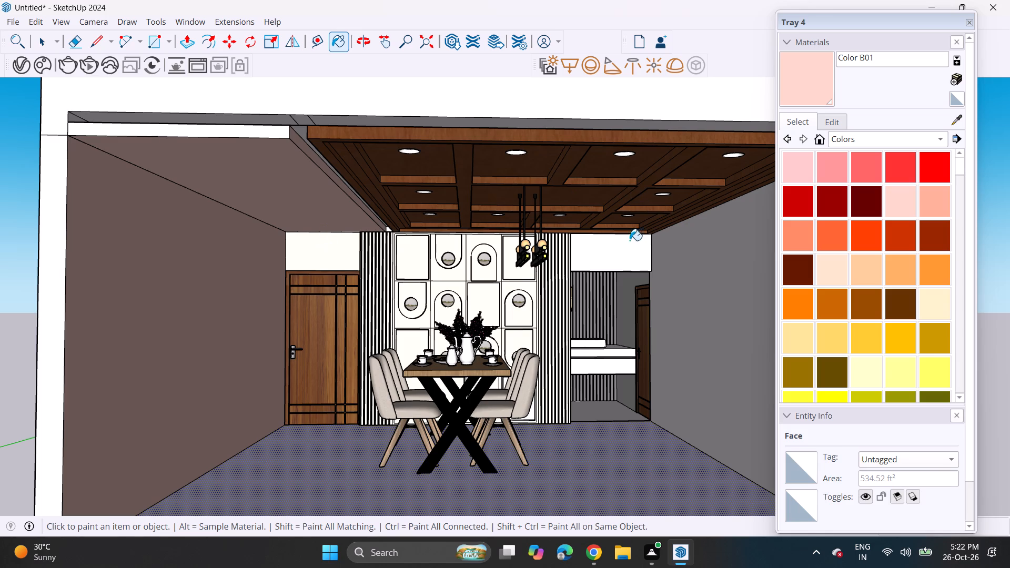
{"action": "left_click", "coordinate": [625, 247]}
{"action": "left_click", "coordinate": [718, 256]}
Import the rug model Untitled (22) from Downloads and place it at the door-side wall of the room.
{"action": "scroll", "coordinate": [608, 367], "scroll_direction": "up", "scroll_amount": 3}
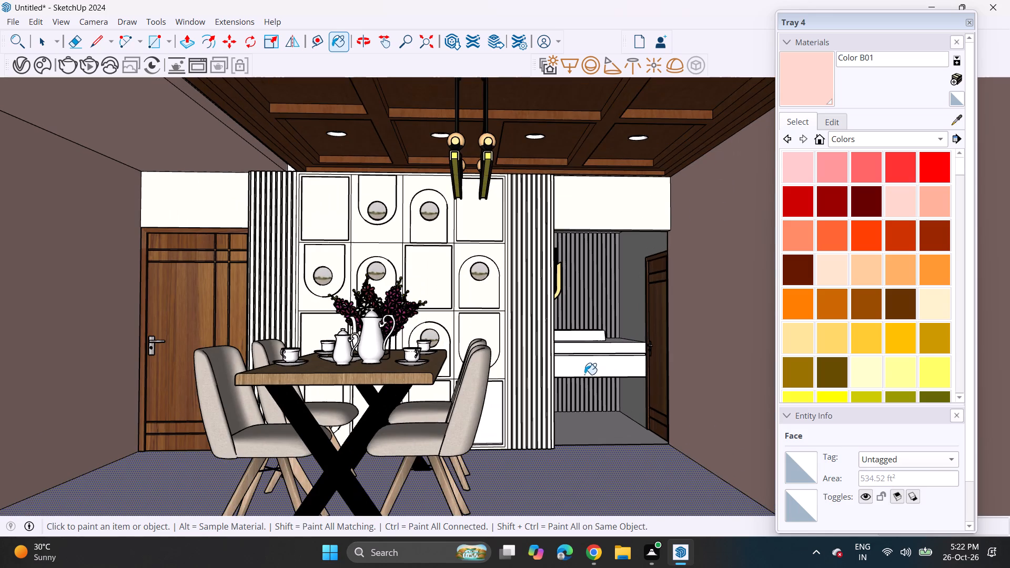
{"action": "scroll", "coordinate": [584, 374], "scroll_direction": "down", "scroll_amount": 2}
{"action": "middle_click_drag", "start_coordinate": [572, 372], "coordinate": [590, 374]}
{"action": "scroll", "coordinate": [589, 374], "scroll_direction": "up", "scroll_amount": 1}
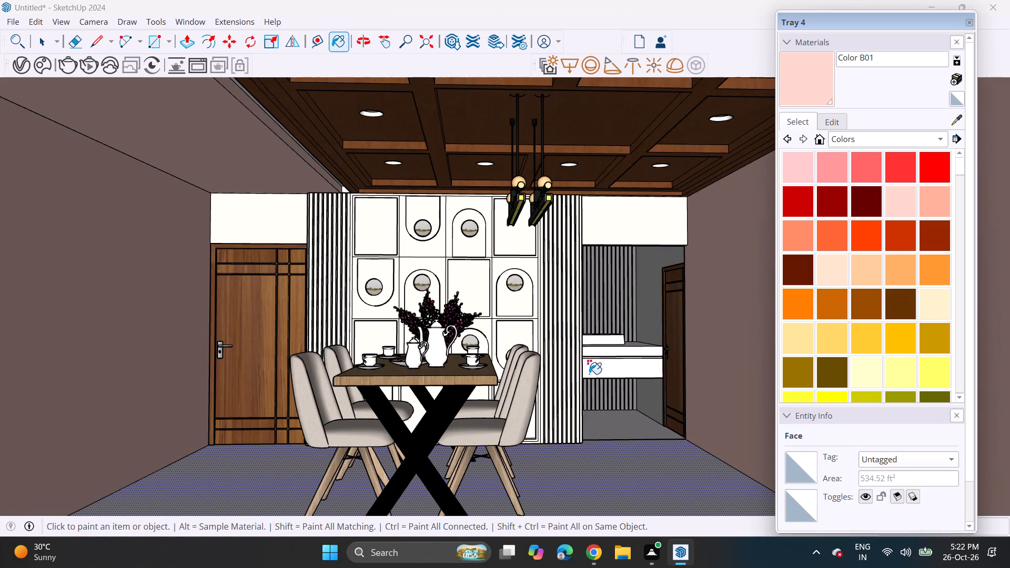
{"action": "middle_click_drag", "start_coordinate": [589, 374], "coordinate": [604, 361], "text": "shift"}
{"action": "scroll", "coordinate": [599, 366], "scroll_direction": "down", "scroll_amount": 1}
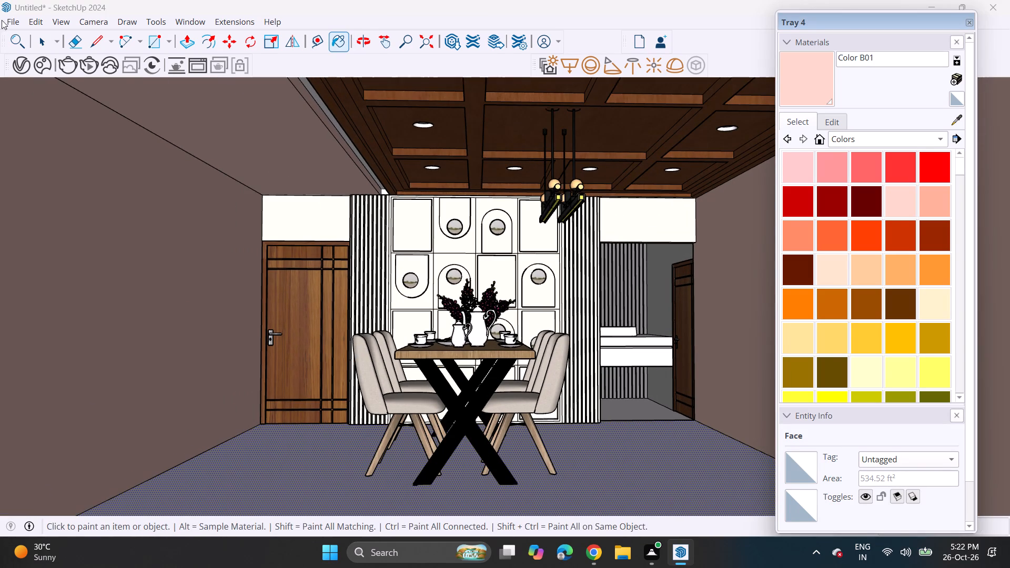
{"action": "left_click", "coordinate": [5, 16]}
{"action": "left_click", "coordinate": [35, 209]}
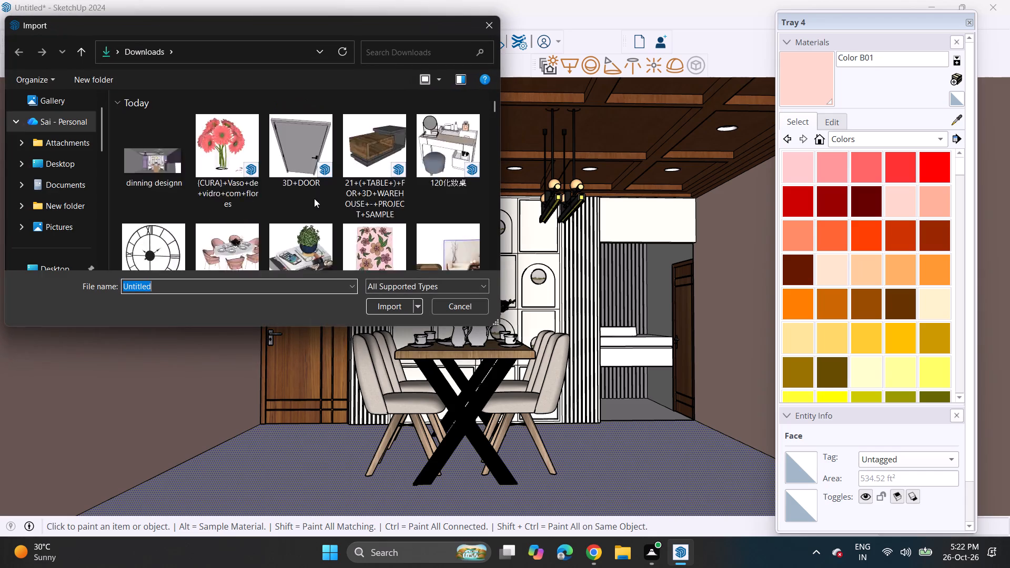
{"action": "scroll", "coordinate": [311, 198], "scroll_direction": "down", "scroll_amount": 15}
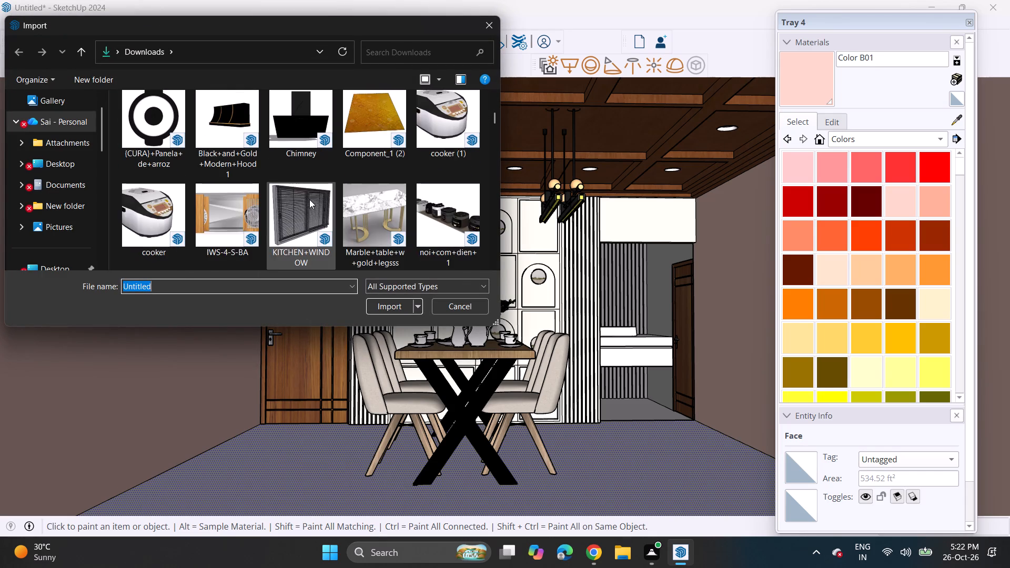
{"action": "scroll", "coordinate": [309, 199], "scroll_direction": "down", "scroll_amount": 5}
{"action": "scroll", "coordinate": [309, 200], "scroll_direction": "up", "scroll_amount": 6}
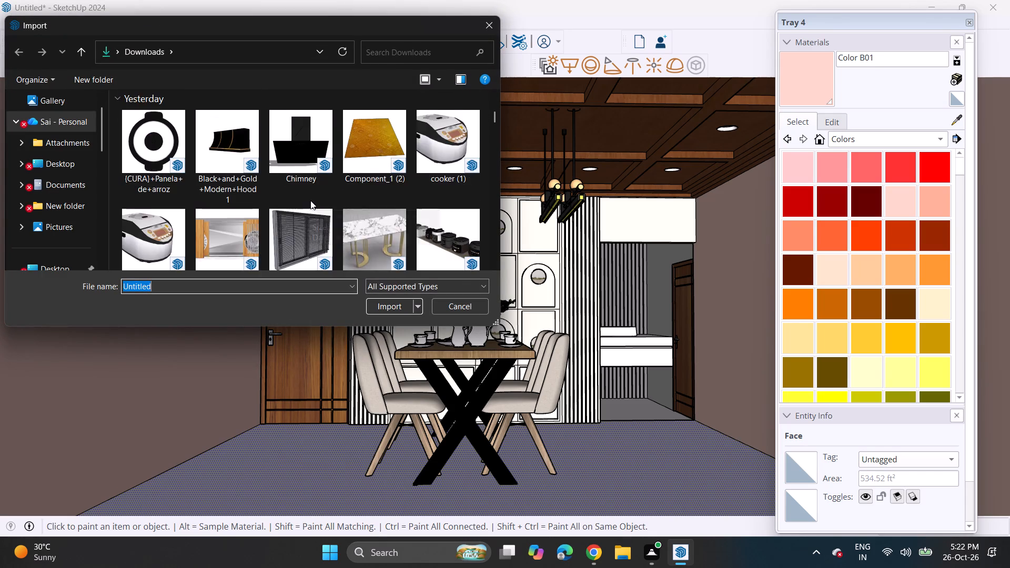
{"action": "scroll", "coordinate": [310, 200], "scroll_direction": "up", "scroll_amount": 5}
{"action": "scroll", "coordinate": [310, 200], "scroll_direction": "down", "scroll_amount": 3}
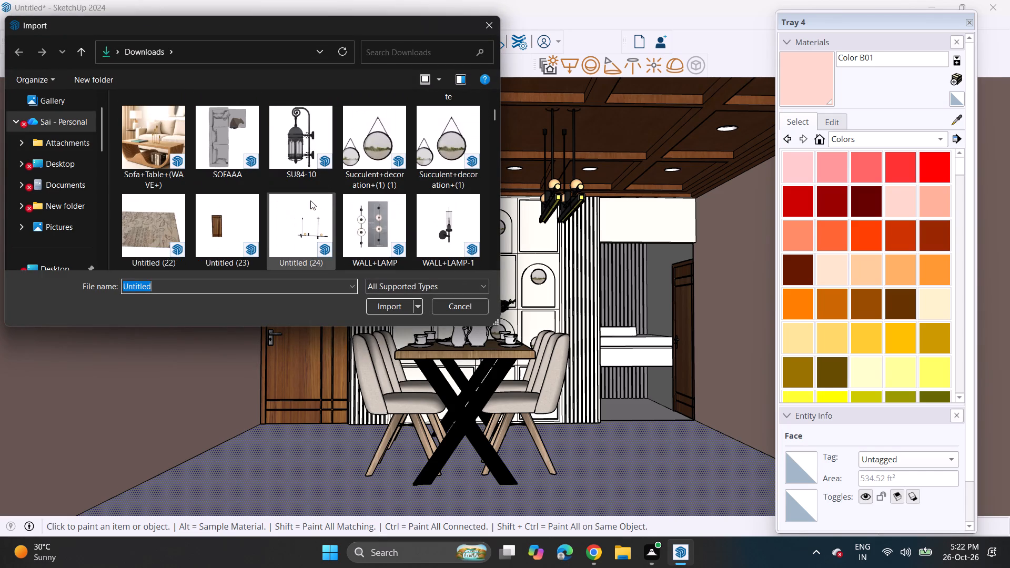
{"action": "left_click", "coordinate": [161, 217]}
{"action": "left_click", "coordinate": [380, 306]}
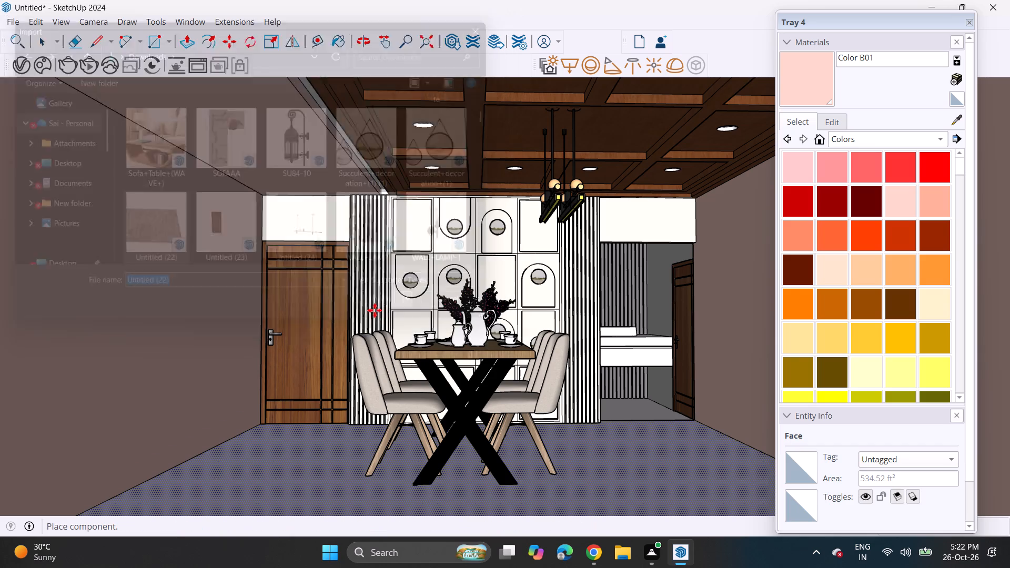
{"action": "scroll", "coordinate": [241, 432], "scroll_direction": "down", "scroll_amount": 5}
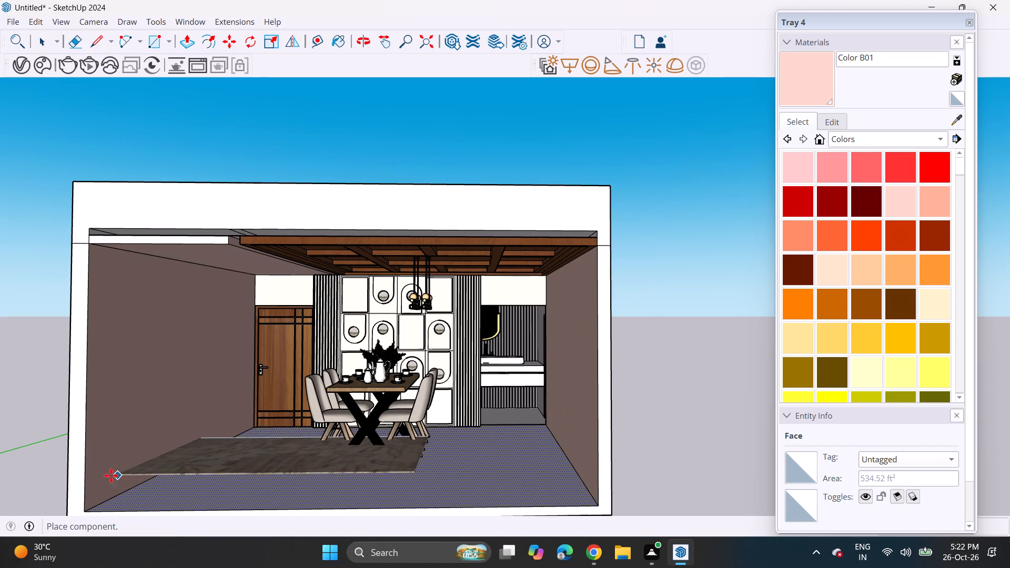
{"action": "left_click", "coordinate": [97, 470]}
Move the rug down onto the floor between the door-side wall and the dining table, clear of the chairs.
{"action": "left_click", "coordinate": [405, 464]}
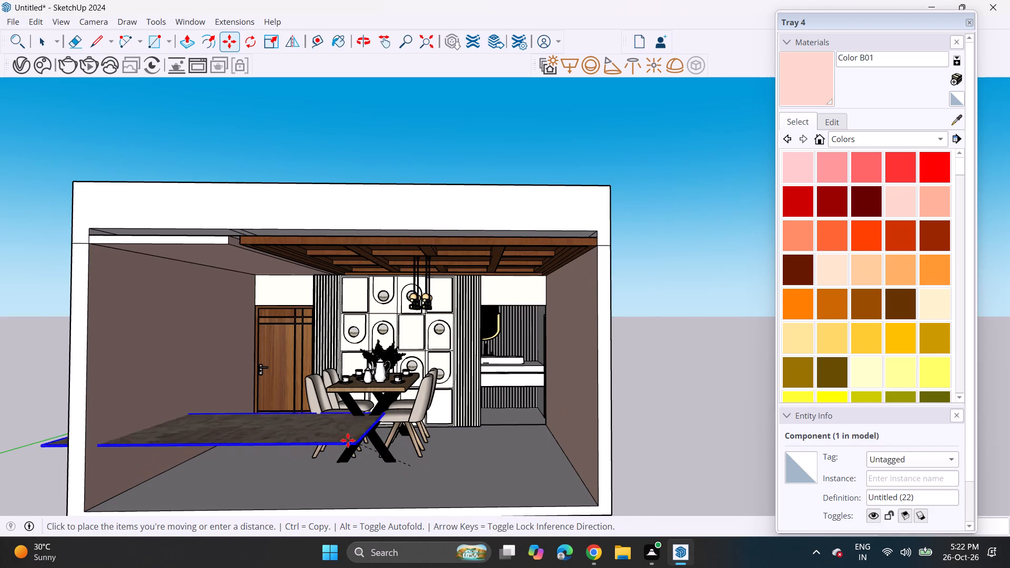
{"action": "middle_click_drag", "start_coordinate": [261, 400], "coordinate": [262, 469]}
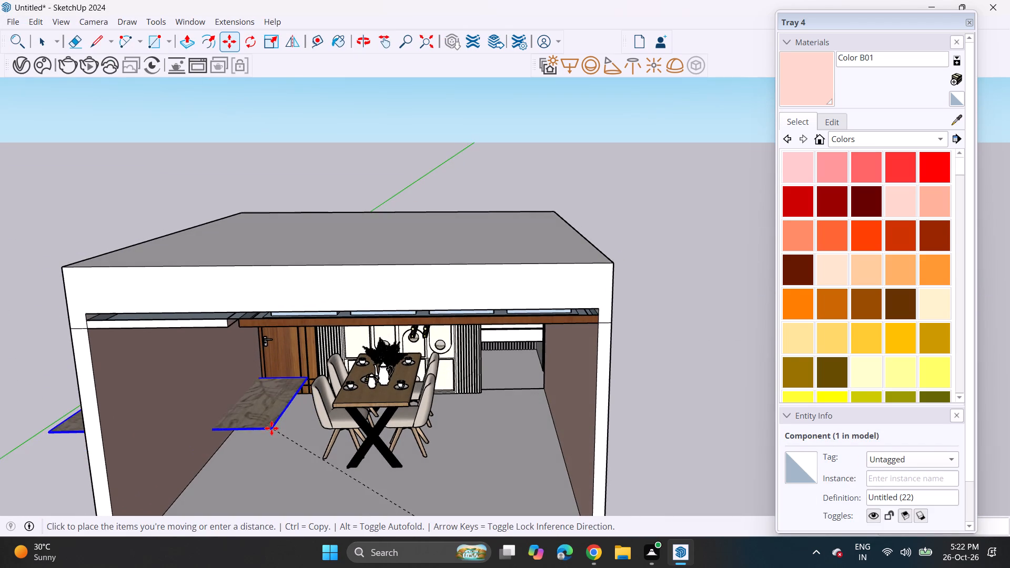
{"action": "left_click", "coordinate": [307, 463]}
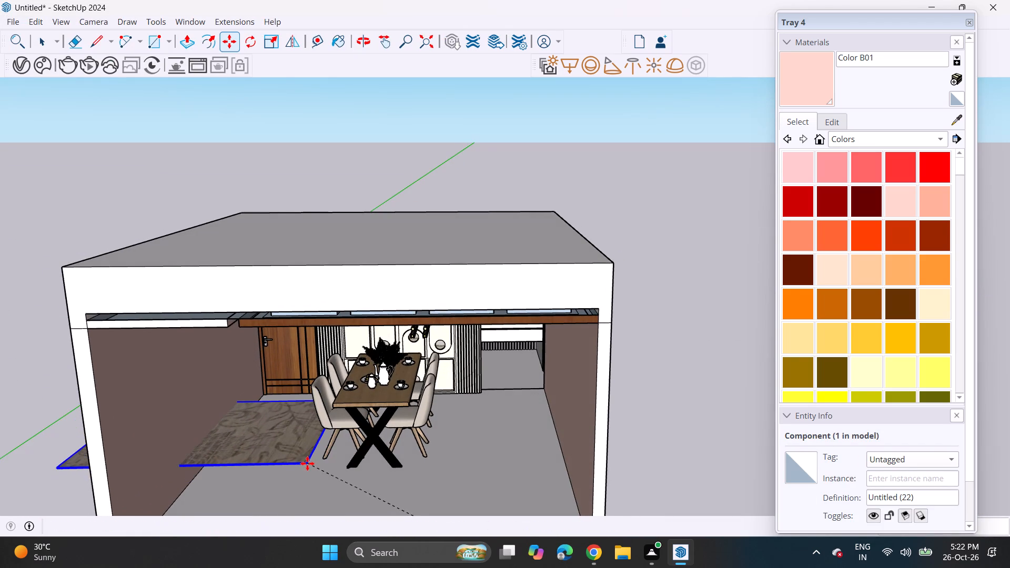
{"action": "middle_click_drag", "start_coordinate": [310, 465], "coordinate": [307, 397]}
{"action": "scroll", "coordinate": [307, 399], "scroll_direction": "up", "scroll_amount": 7}
{"action": "left_click", "coordinate": [272, 397]}
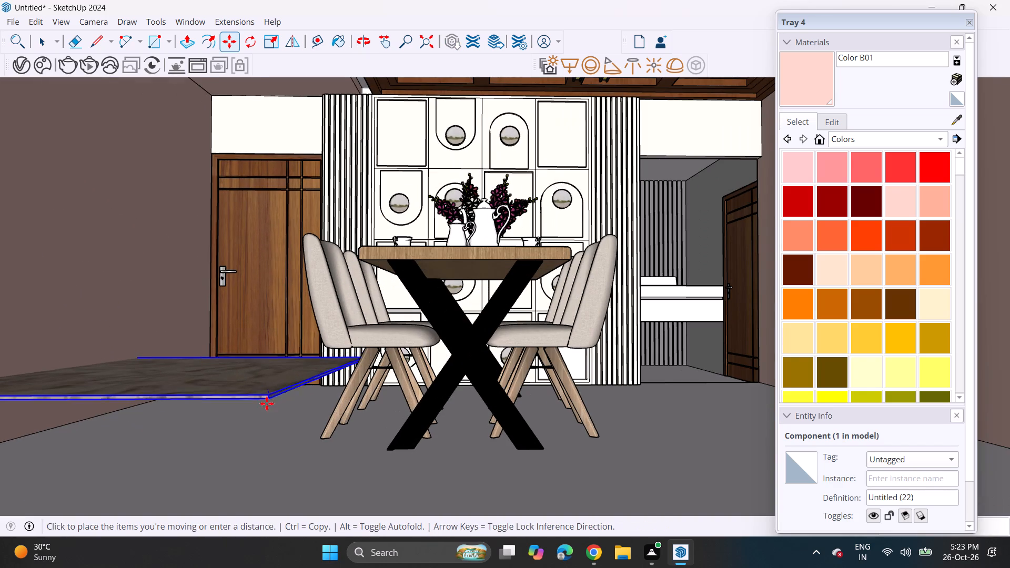
{"action": "left_click", "coordinate": [271, 483]}
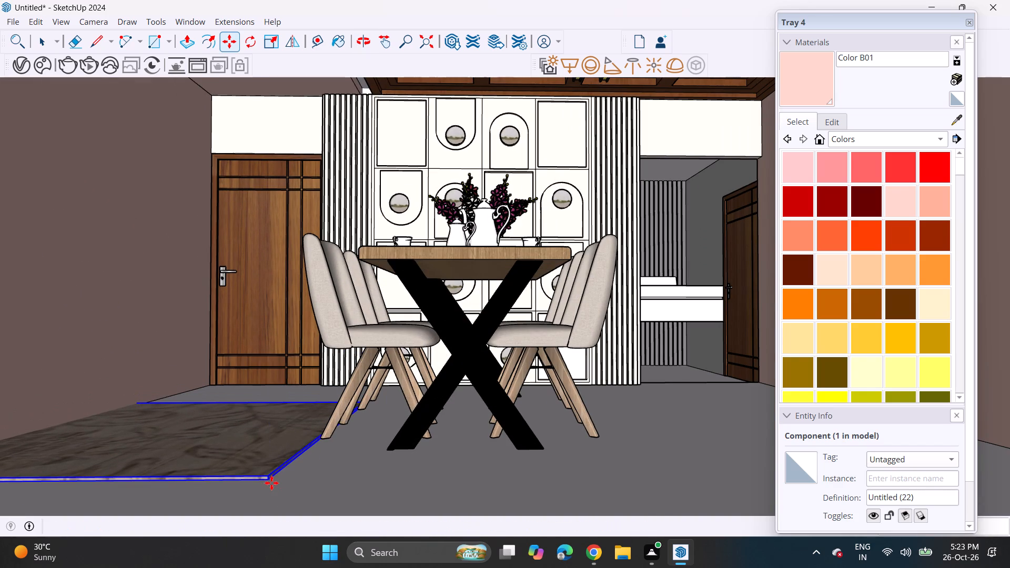
{"action": "left_click", "coordinate": [292, 437]}
{"action": "left_click", "coordinate": [270, 434]}
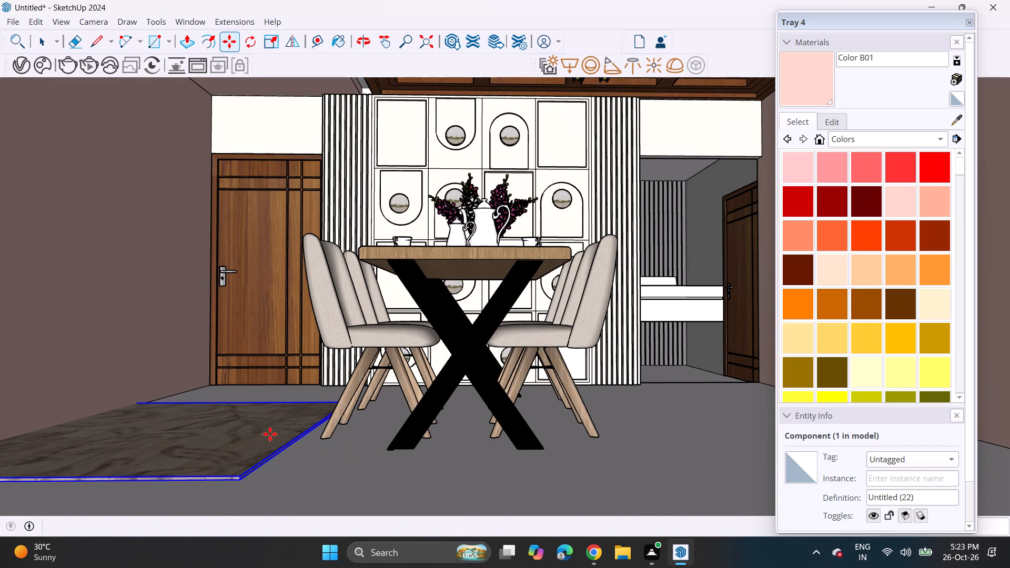
Scale the rug's length down so its outer end stops at the door-side wall instead of passing through it.
{"action": "scroll", "coordinate": [280, 400], "scroll_direction": "down", "scroll_amount": 6}
{"action": "scroll", "coordinate": [280, 400], "scroll_direction": "up", "scroll_amount": 1}
{"action": "middle_click_drag", "start_coordinate": [245, 362], "coordinate": [514, 350]}
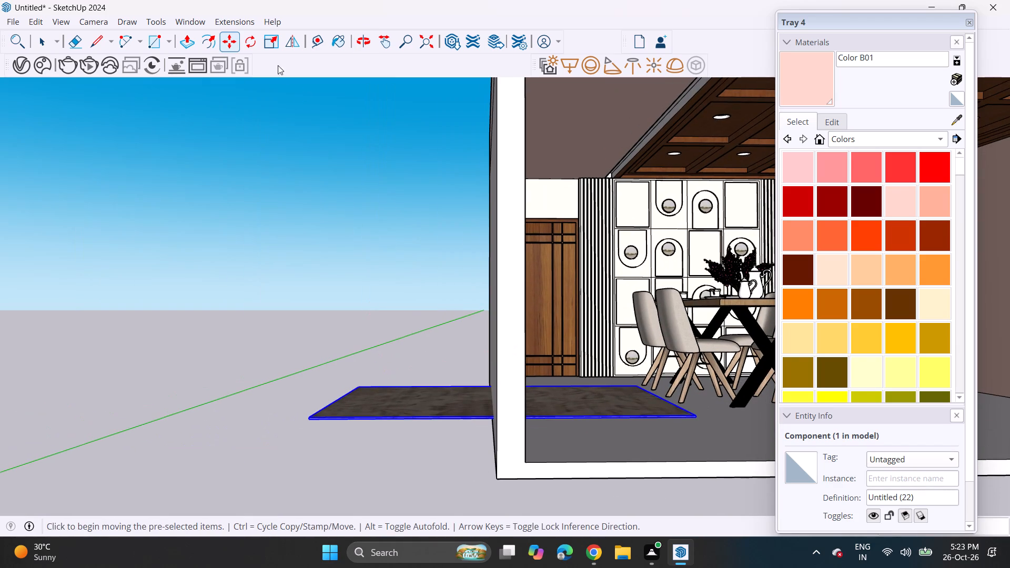
{"action": "left_click", "coordinate": [269, 47]}
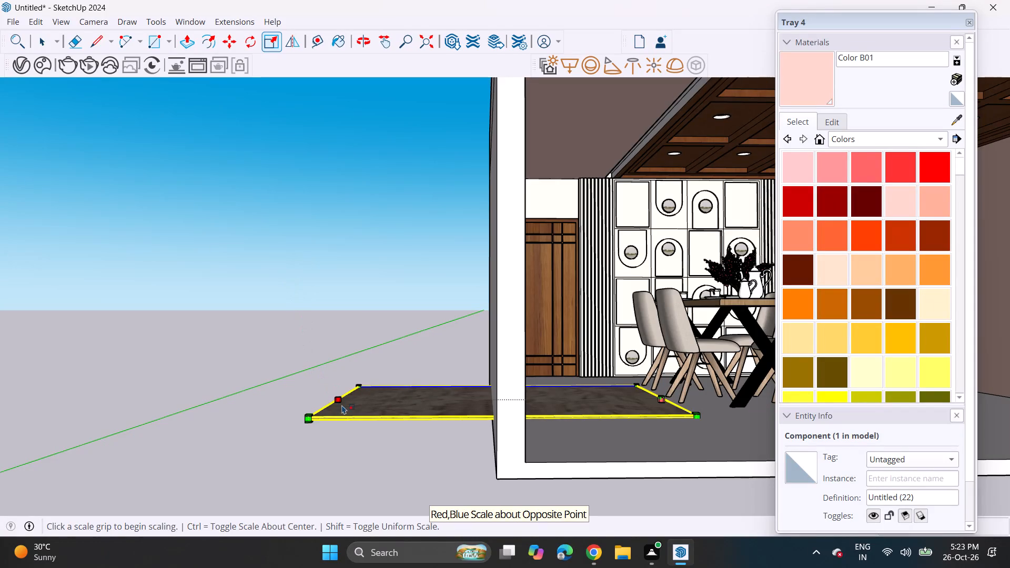
{"action": "middle_click_drag", "start_coordinate": [336, 400], "coordinate": [342, 451]}
{"action": "scroll", "coordinate": [352, 484], "scroll_direction": "up", "scroll_amount": 3}
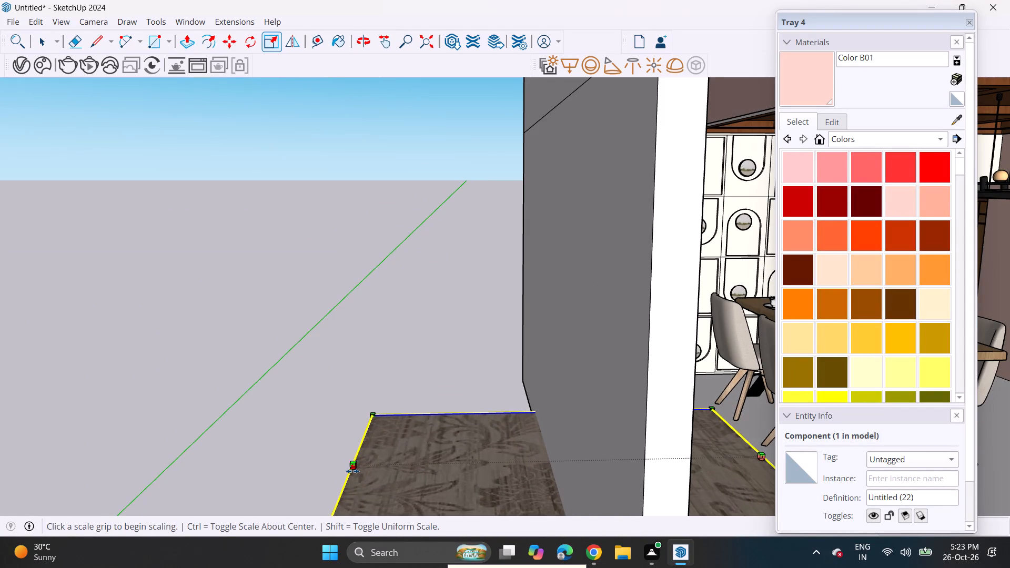
{"action": "left_click", "coordinate": [352, 471]}
{"action": "left_click", "coordinate": [599, 462]}
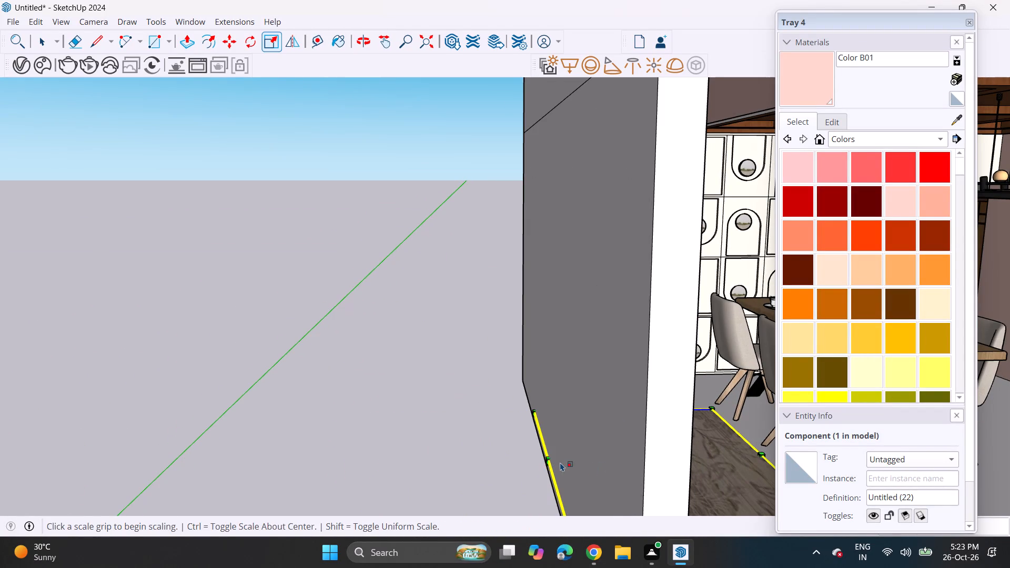
{"action": "middle_click_drag", "start_coordinate": [547, 443], "coordinate": [346, 391], "text": "shift"}
{"action": "scroll", "coordinate": [488, 425], "scroll_direction": "up", "scroll_amount": 1, "text": "shift"}
{"action": "key", "text": "space"}
{"action": "left_click", "coordinate": [126, 372]}
Import the Dahlia+Armchair model from Downloads and place it on the rug beside the door-side wall.
{"action": "middle_click_drag", "start_coordinate": [437, 361], "coordinate": [391, 341]}
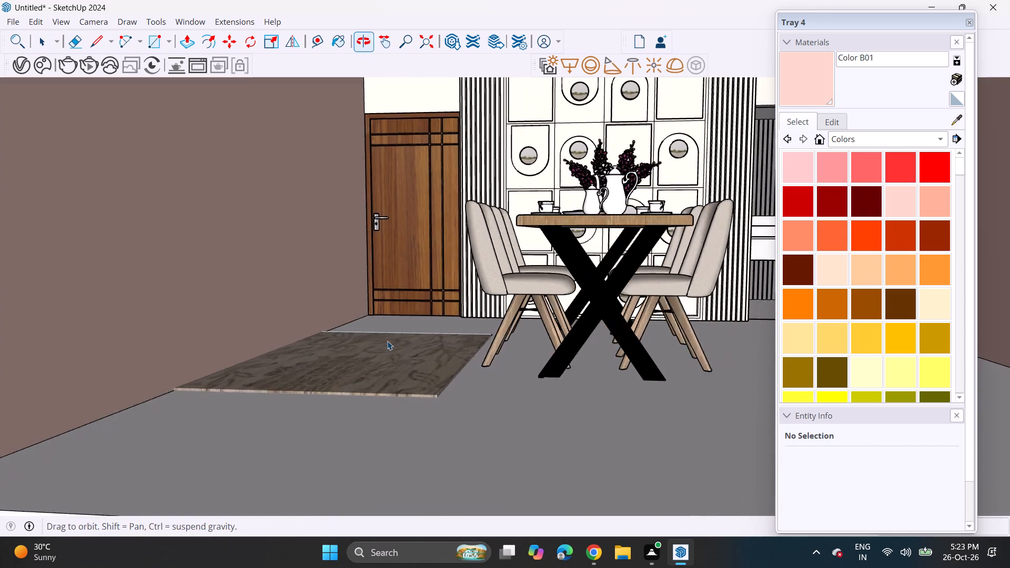
{"action": "scroll", "coordinate": [383, 341], "scroll_direction": "up", "scroll_amount": 1}
{"action": "scroll", "coordinate": [380, 341], "scroll_direction": "down", "scroll_amount": 4}
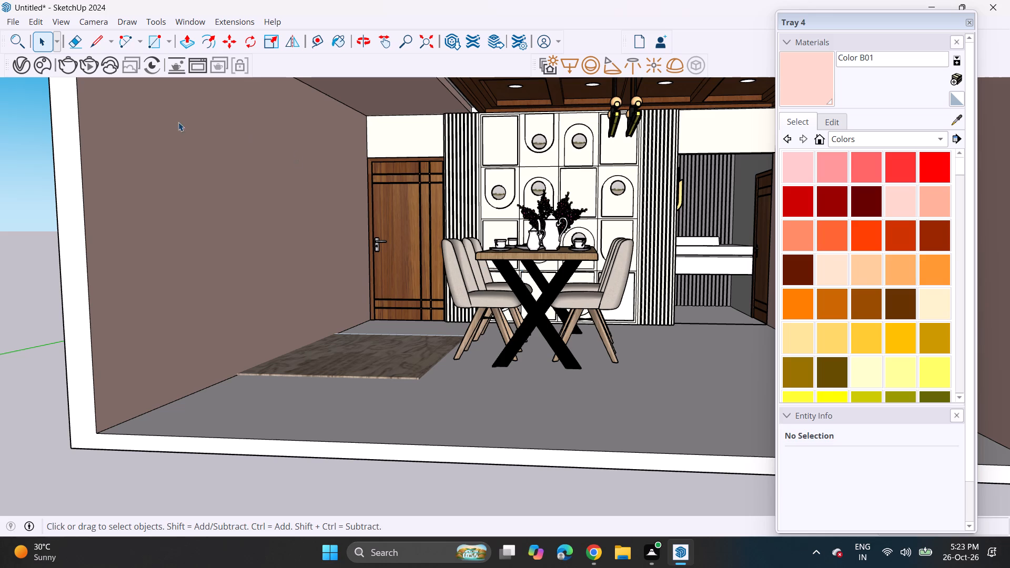
{"action": "left_click", "coordinate": [10, 21]}
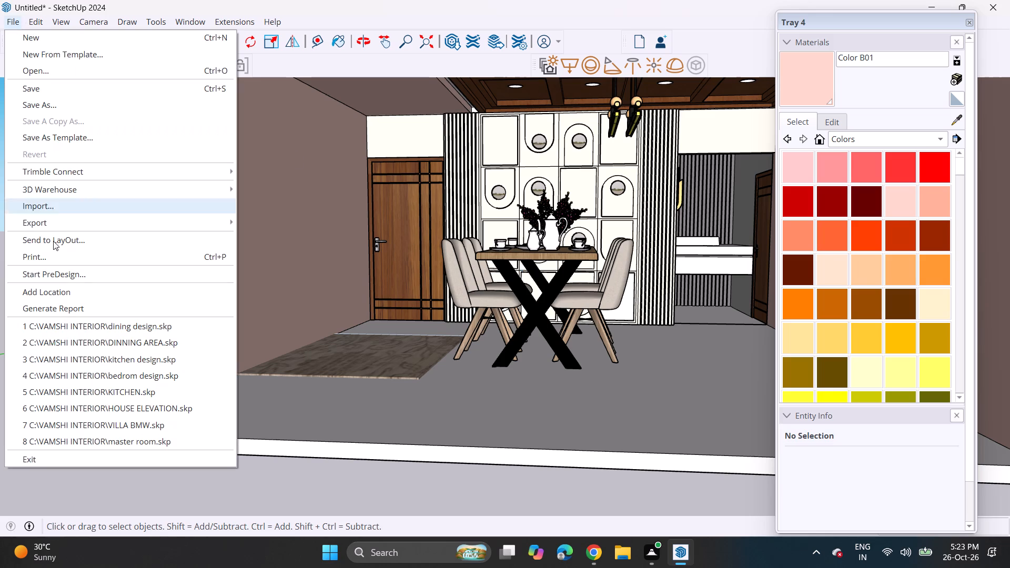
{"action": "left_click", "coordinate": [65, 205]}
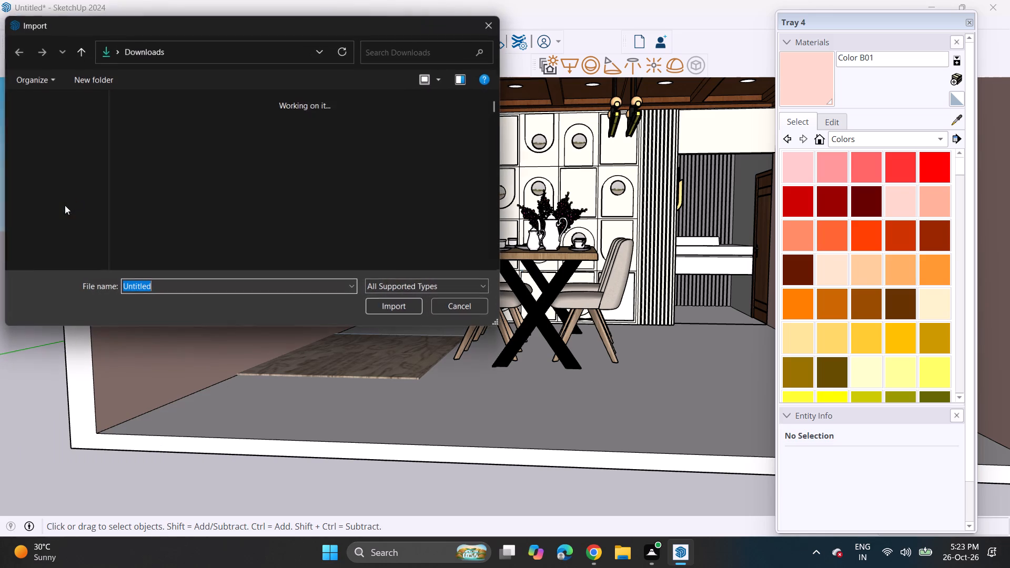
{"action": "scroll", "coordinate": [266, 212], "scroll_direction": "down", "scroll_amount": 3}
{"action": "scroll", "coordinate": [265, 212], "scroll_direction": "up", "scroll_amount": 1}
{"action": "scroll", "coordinate": [264, 212], "scroll_direction": "down", "scroll_amount": 1}
{"action": "scroll", "coordinate": [264, 212], "scroll_direction": "up", "scroll_amount": 1}
{"action": "scroll", "coordinate": [265, 208], "scroll_direction": "down", "scroll_amount": 2}
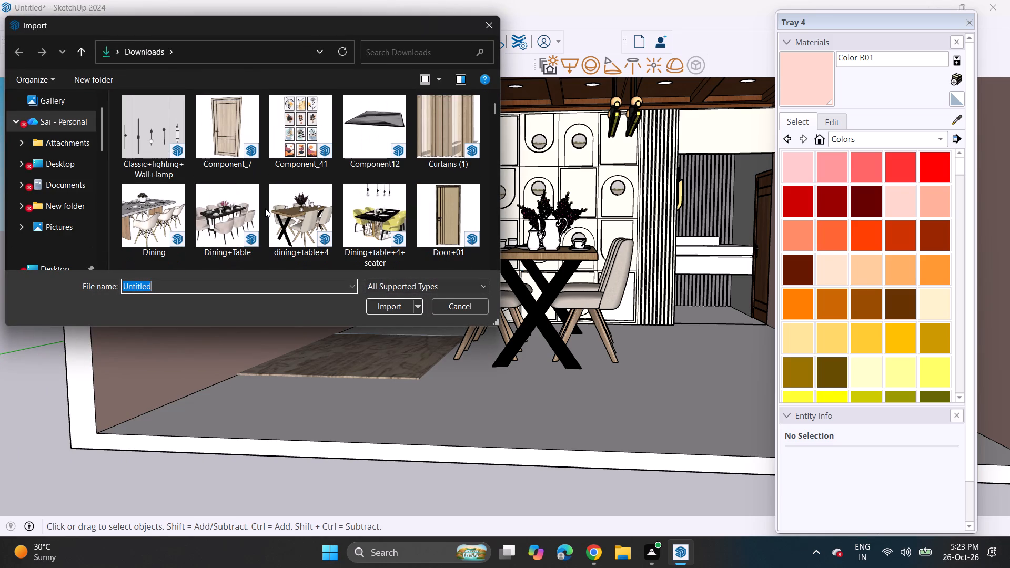
{"action": "scroll", "coordinate": [303, 211], "scroll_direction": "down", "scroll_amount": 1}
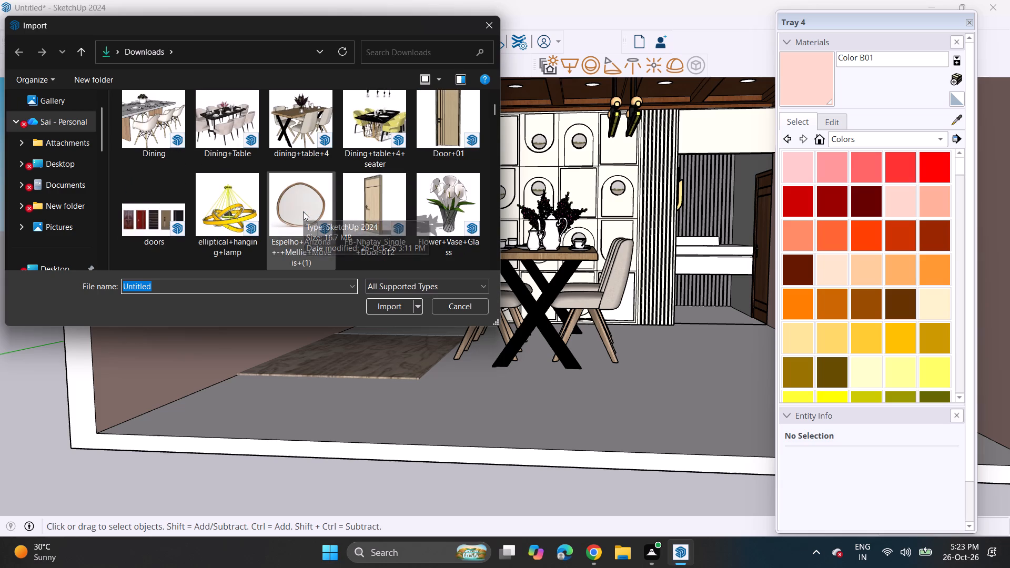
{"action": "scroll", "coordinate": [303, 211], "scroll_direction": "down", "scroll_amount": 7}
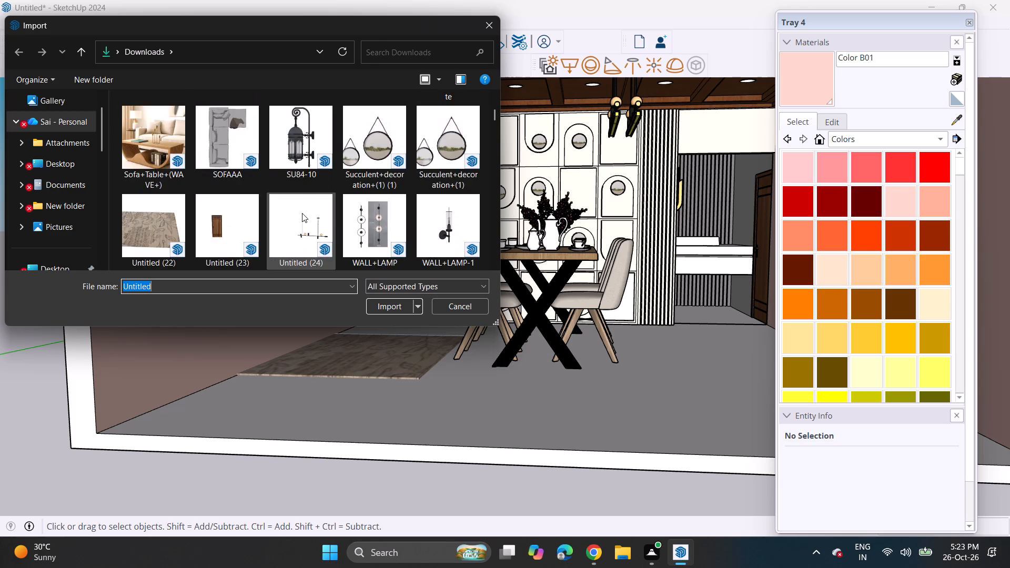
{"action": "scroll", "coordinate": [302, 213], "scroll_direction": "down", "scroll_amount": 11}
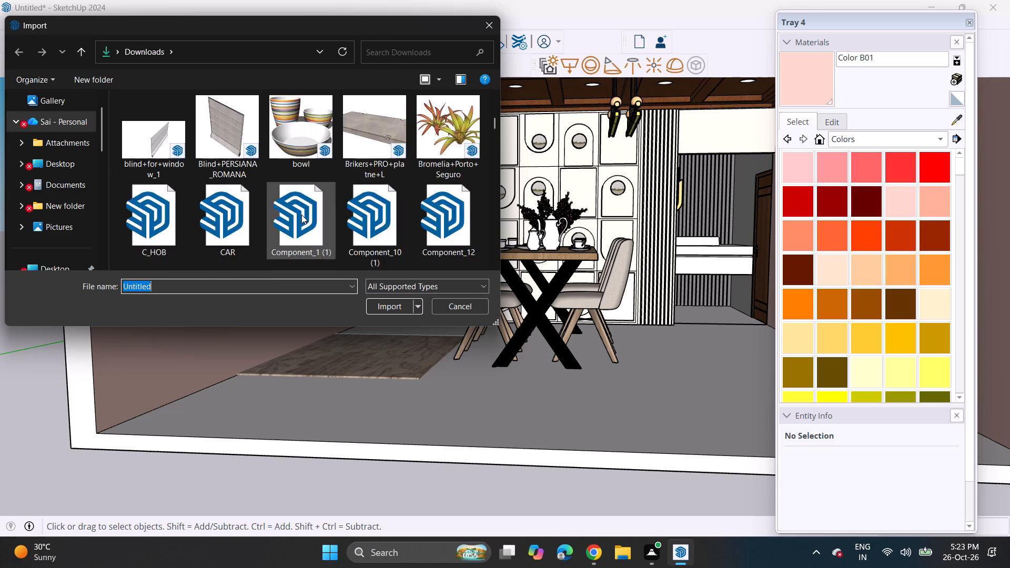
{"action": "scroll", "coordinate": [301, 215], "scroll_direction": "down", "scroll_amount": 6}
{"action": "scroll", "coordinate": [298, 215], "scroll_direction": "up", "scroll_amount": 1}
{"action": "scroll", "coordinate": [299, 215], "scroll_direction": "down", "scroll_amount": 4}
{"action": "scroll", "coordinate": [299, 215], "scroll_direction": "up", "scroll_amount": 1}
{"action": "scroll", "coordinate": [299, 215], "scroll_direction": "down", "scroll_amount": 4}
{"action": "scroll", "coordinate": [298, 215], "scroll_direction": "up", "scroll_amount": 1}
{"action": "scroll", "coordinate": [298, 215], "scroll_direction": "down", "scroll_amount": 2}
{"action": "scroll", "coordinate": [298, 215], "scroll_direction": "up", "scroll_amount": 1}
{"action": "scroll", "coordinate": [298, 215], "scroll_direction": "down", "scroll_amount": 7}
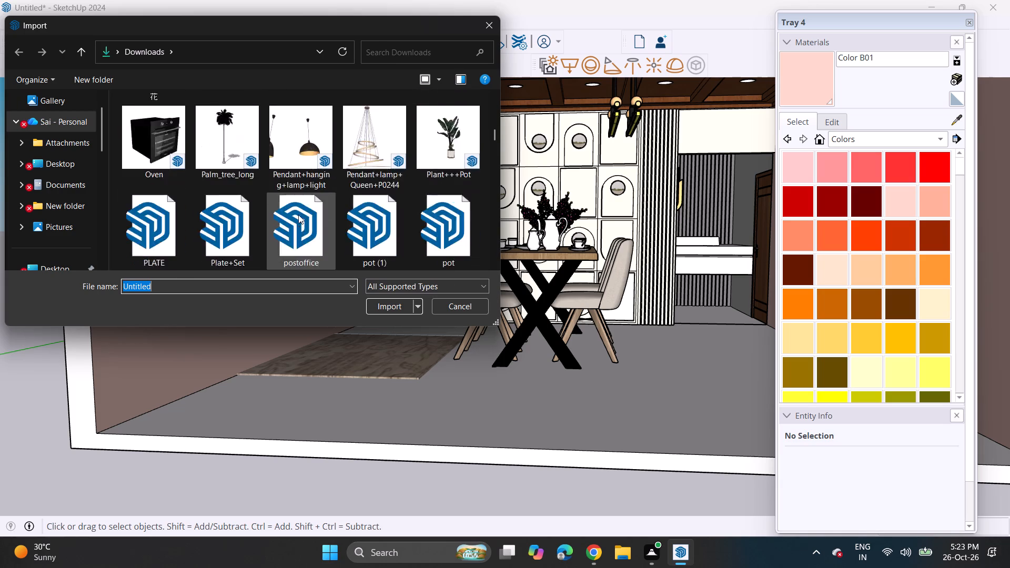
{"action": "scroll", "coordinate": [298, 215], "scroll_direction": "up", "scroll_amount": 2}
{"action": "scroll", "coordinate": [298, 215], "scroll_direction": "down", "scroll_amount": 3}
{"action": "scroll", "coordinate": [298, 215], "scroll_direction": "up", "scroll_amount": 1}
{"action": "scroll", "coordinate": [298, 215], "scroll_direction": "down", "scroll_amount": 18}
{"action": "scroll", "coordinate": [298, 212], "scroll_direction": "up", "scroll_amount": 1}
{"action": "scroll", "coordinate": [298, 212], "scroll_direction": "down", "scroll_amount": 6}
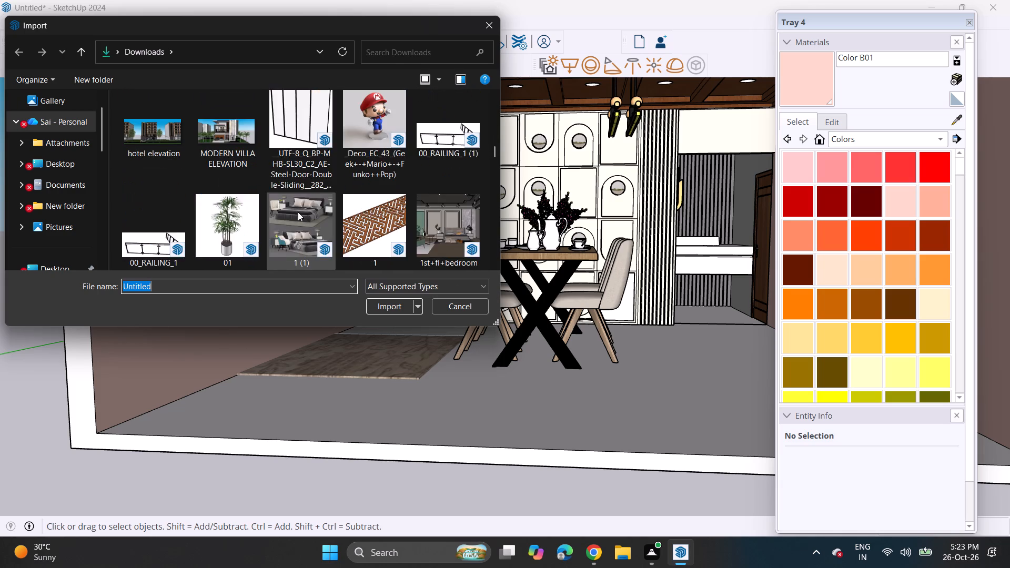
{"action": "scroll", "coordinate": [298, 212], "scroll_direction": "down", "scroll_amount": 9}
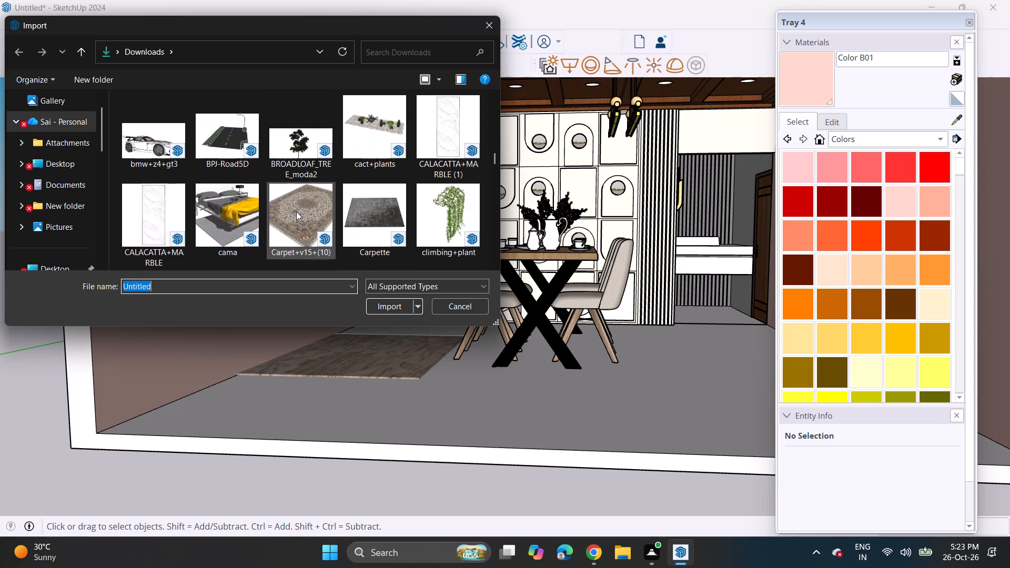
{"action": "scroll", "coordinate": [296, 211], "scroll_direction": "down", "scroll_amount": 6}
{"action": "scroll", "coordinate": [296, 211], "scroll_direction": "up", "scroll_amount": 1}
{"action": "scroll", "coordinate": [296, 211], "scroll_direction": "down", "scroll_amount": 2}
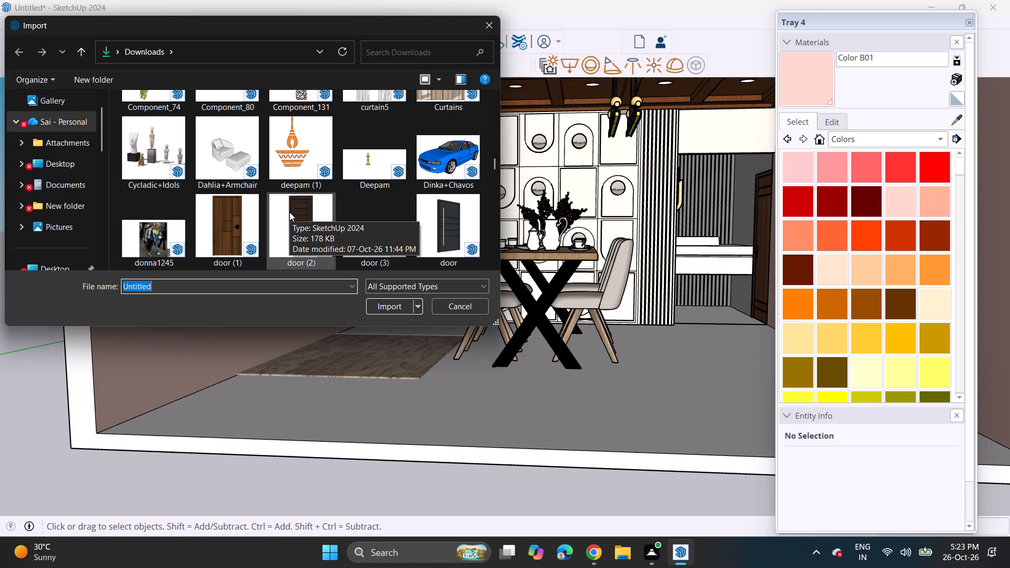
{"action": "scroll", "coordinate": [289, 212], "scroll_direction": "down", "scroll_amount": 2}
{"action": "scroll", "coordinate": [284, 212], "scroll_direction": "up", "scroll_amount": 3}
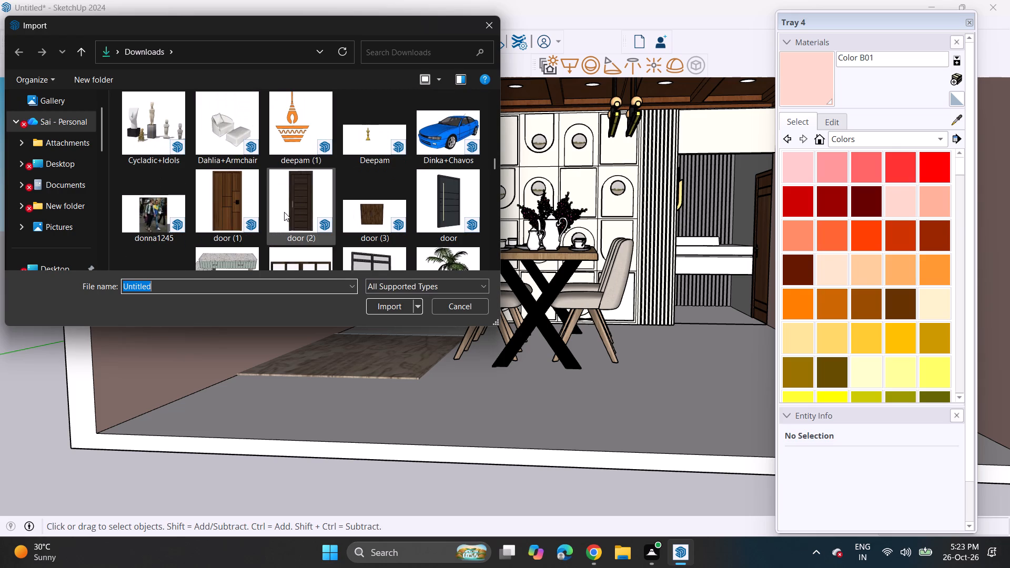
{"action": "left_click", "coordinate": [218, 119]}
{"action": "left_click", "coordinate": [375, 307]}
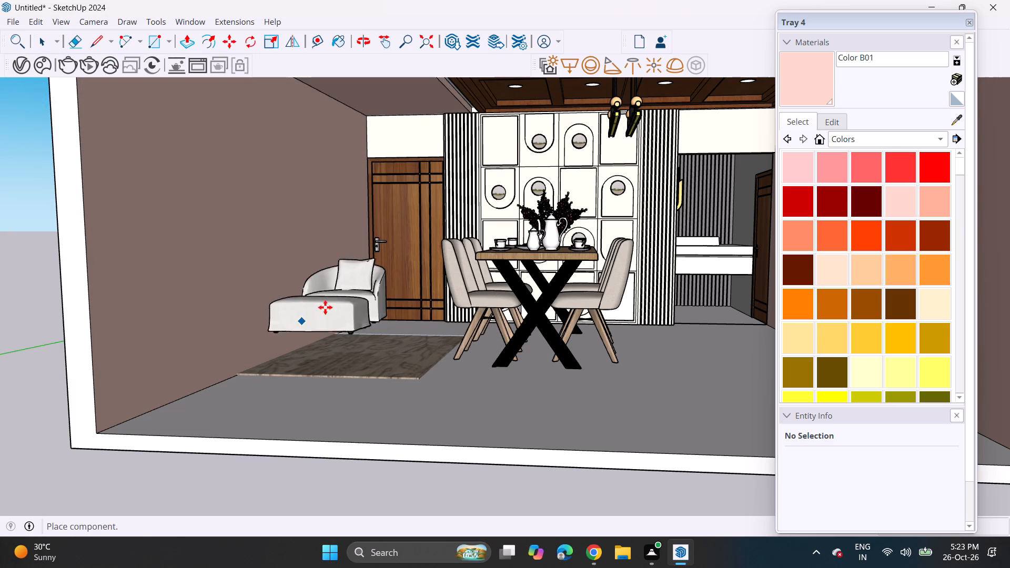
{"action": "left_click", "coordinate": [322, 353]}
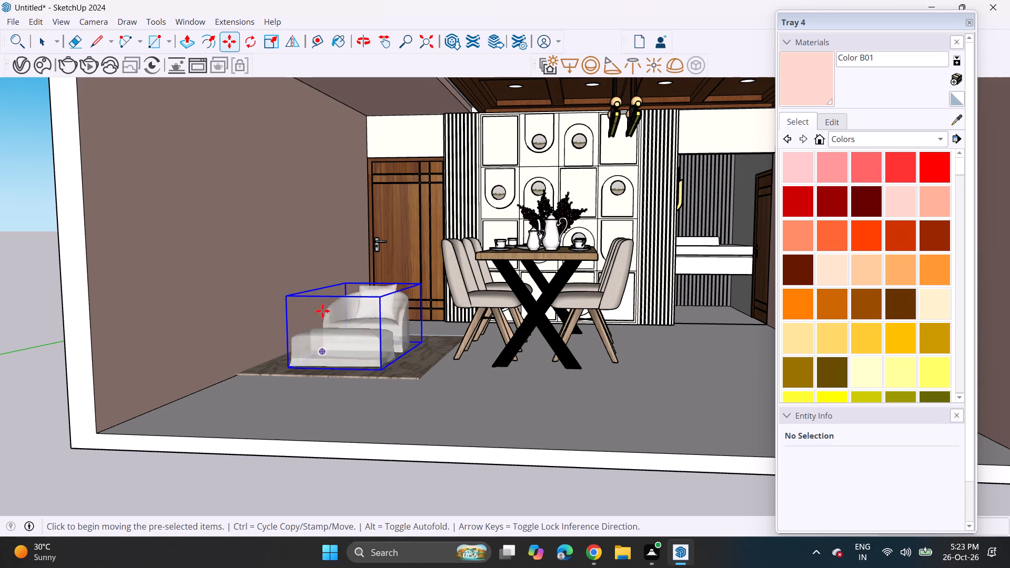
Rotate the armchair and ottoman half a turn about a point on the floor in front of the rug.
{"action": "left_click", "coordinate": [250, 39]}
{"action": "middle_click_drag", "start_coordinate": [356, 333], "coordinate": [362, 357]}
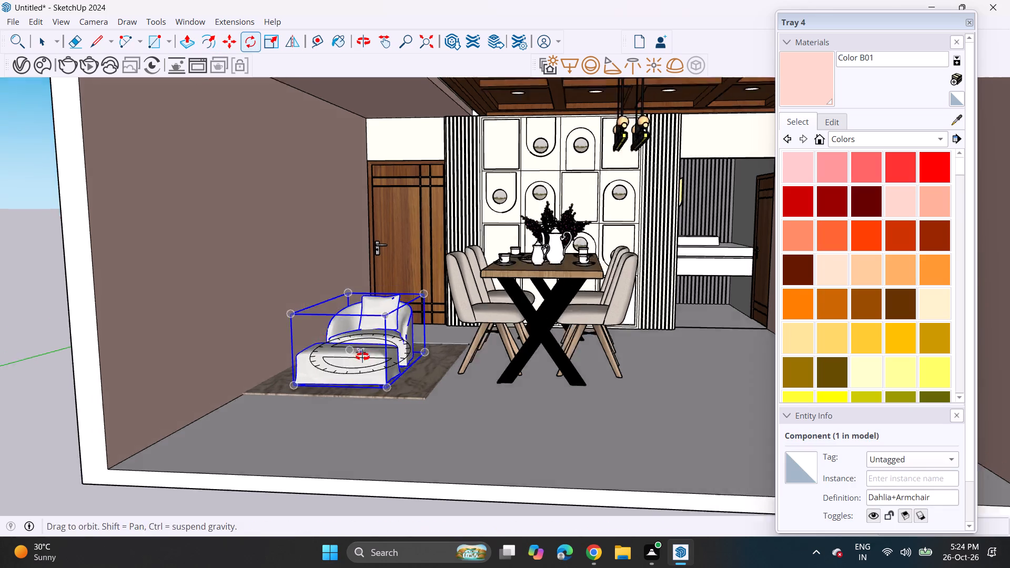
{"action": "middle_click_drag", "start_coordinate": [362, 357], "coordinate": [355, 398]}
{"action": "scroll", "coordinate": [406, 489], "scroll_direction": "down", "scroll_amount": 3}
{"action": "middle_click_drag", "start_coordinate": [402, 488], "coordinate": [363, 368], "text": "shift"}
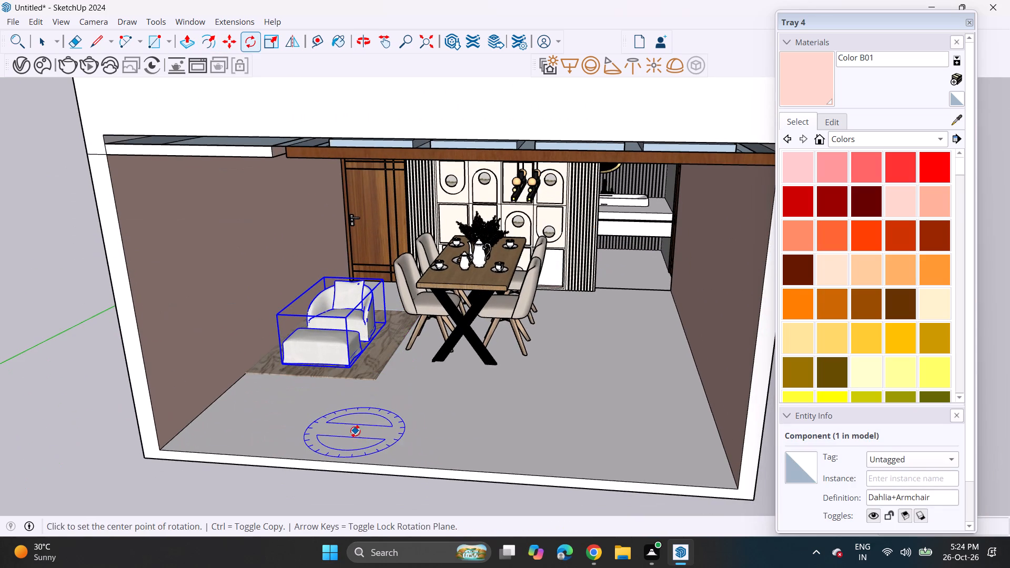
{"action": "left_click", "coordinate": [355, 431]}
{"action": "left_click", "coordinate": [415, 431]}
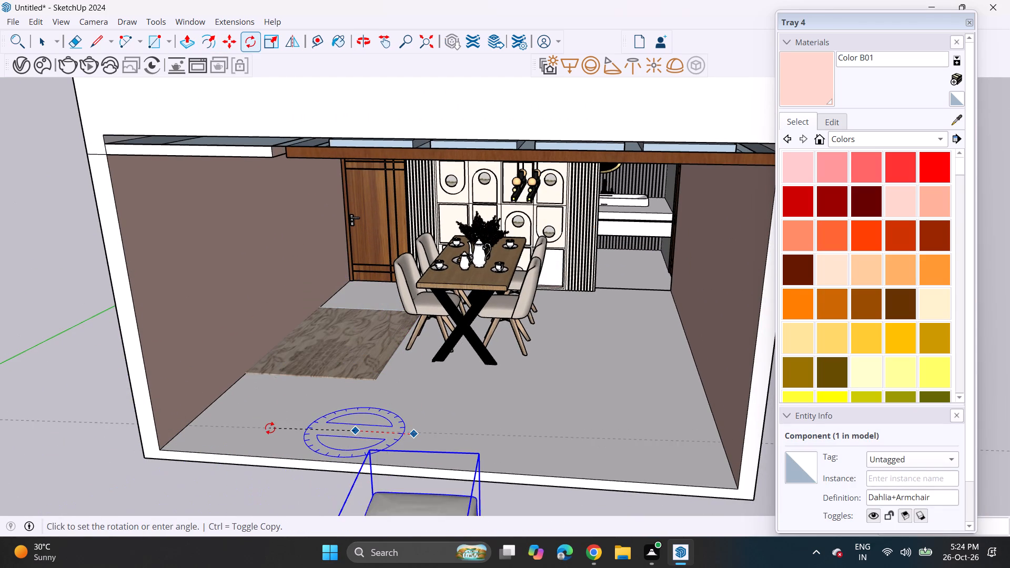
{"action": "left_click", "coordinate": [267, 424]}
{"action": "scroll", "coordinate": [340, 432], "scroll_direction": "down", "scroll_amount": 3}
{"action": "middle_click_drag", "start_coordinate": [356, 443], "coordinate": [332, 339], "text": "shift"}
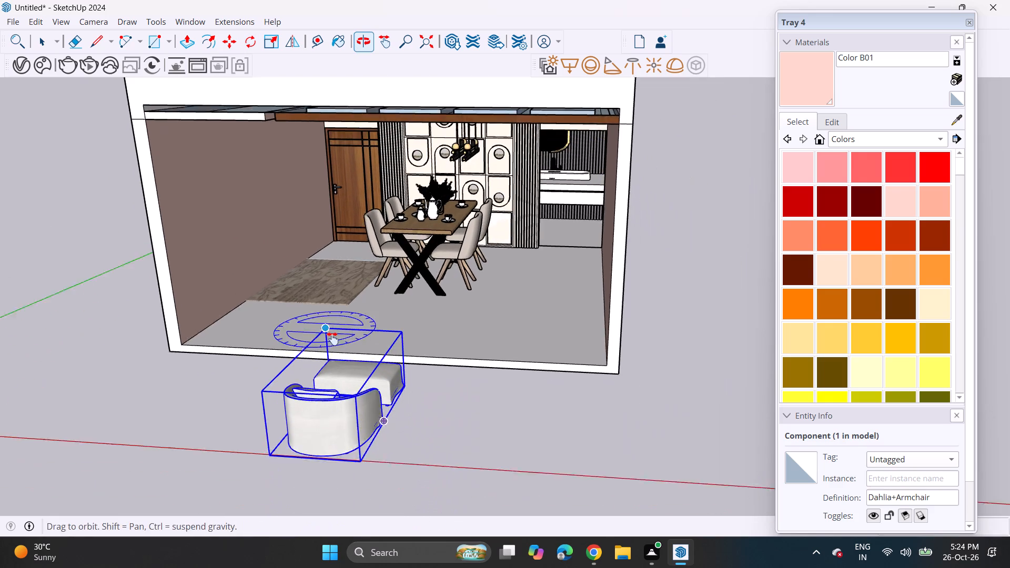
{"action": "middle_click_drag", "start_coordinate": [332, 339], "coordinate": [332, 334], "text": "shift"}
{"action": "scroll", "coordinate": [324, 322], "scroll_direction": "up", "scroll_amount": 1}
Move the rotated armchair back into the room onto the rug beside the door-side wall.
{"action": "left_click", "coordinate": [223, 39]}
{"action": "scroll", "coordinate": [337, 290], "scroll_direction": "down", "scroll_amount": 1}
{"action": "middle_click_drag", "start_coordinate": [338, 296], "coordinate": [336, 312]}
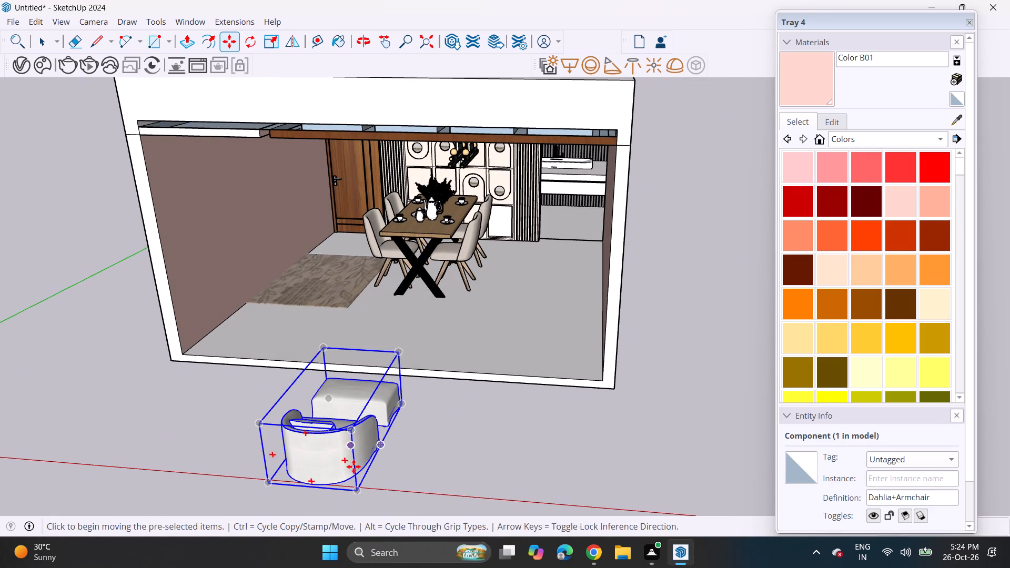
{"action": "left_click", "coordinate": [360, 494]}
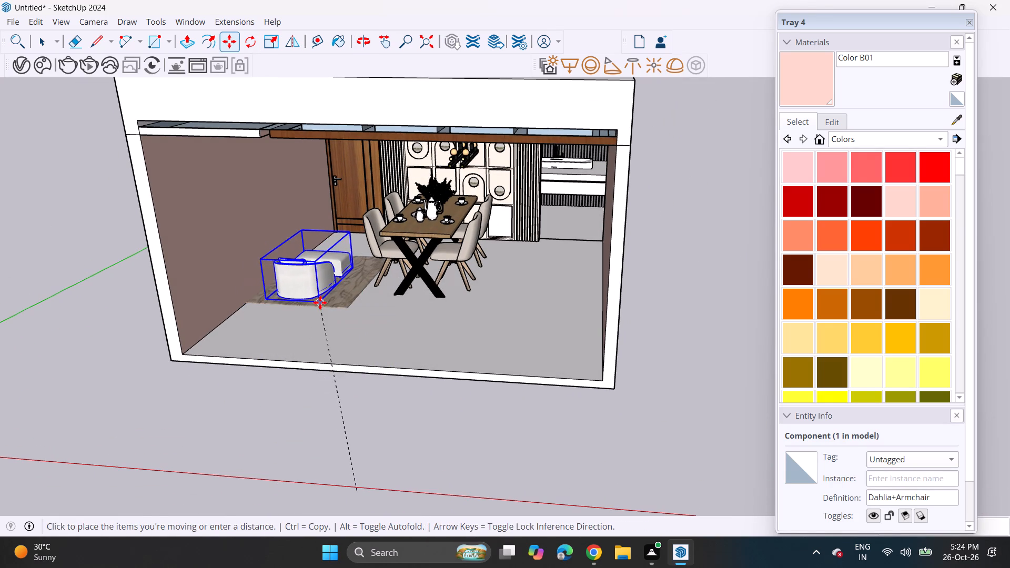
{"action": "left_click", "coordinate": [320, 307]}
{"action": "key", "text": "v"}
{"action": "type", "text": "V"}
{"action": "key", "text": "space"}
{"action": "key", "text": "space"}
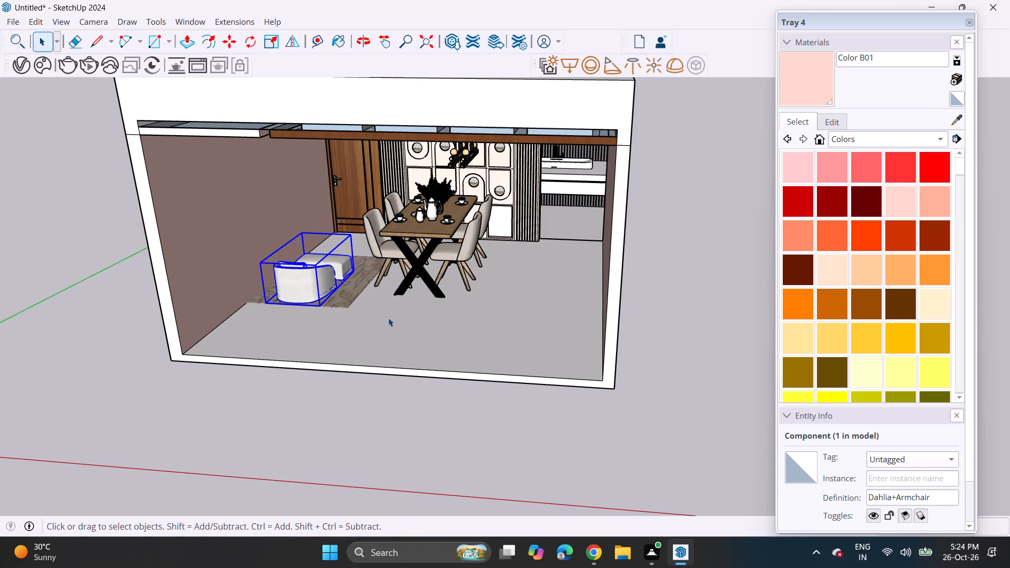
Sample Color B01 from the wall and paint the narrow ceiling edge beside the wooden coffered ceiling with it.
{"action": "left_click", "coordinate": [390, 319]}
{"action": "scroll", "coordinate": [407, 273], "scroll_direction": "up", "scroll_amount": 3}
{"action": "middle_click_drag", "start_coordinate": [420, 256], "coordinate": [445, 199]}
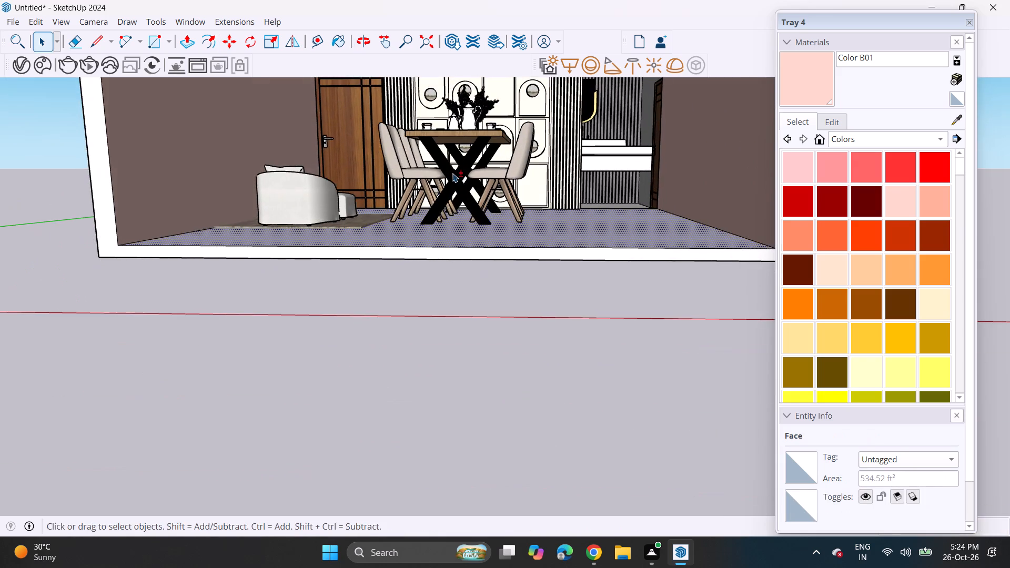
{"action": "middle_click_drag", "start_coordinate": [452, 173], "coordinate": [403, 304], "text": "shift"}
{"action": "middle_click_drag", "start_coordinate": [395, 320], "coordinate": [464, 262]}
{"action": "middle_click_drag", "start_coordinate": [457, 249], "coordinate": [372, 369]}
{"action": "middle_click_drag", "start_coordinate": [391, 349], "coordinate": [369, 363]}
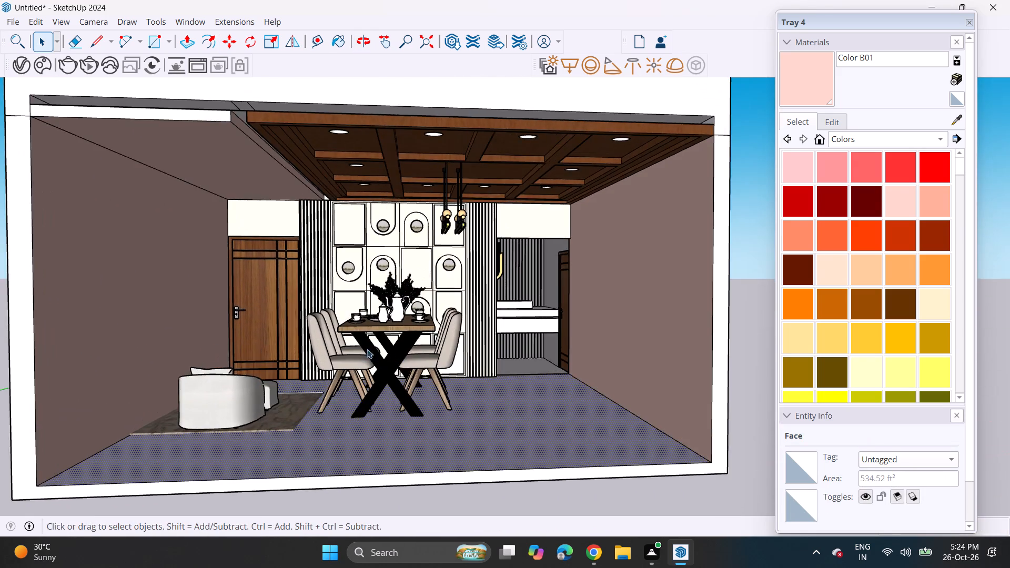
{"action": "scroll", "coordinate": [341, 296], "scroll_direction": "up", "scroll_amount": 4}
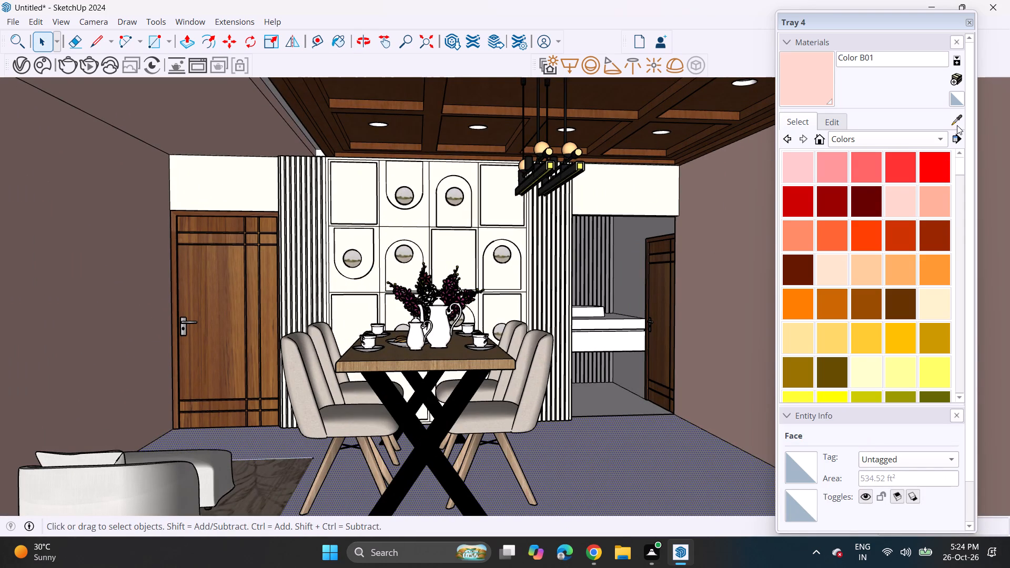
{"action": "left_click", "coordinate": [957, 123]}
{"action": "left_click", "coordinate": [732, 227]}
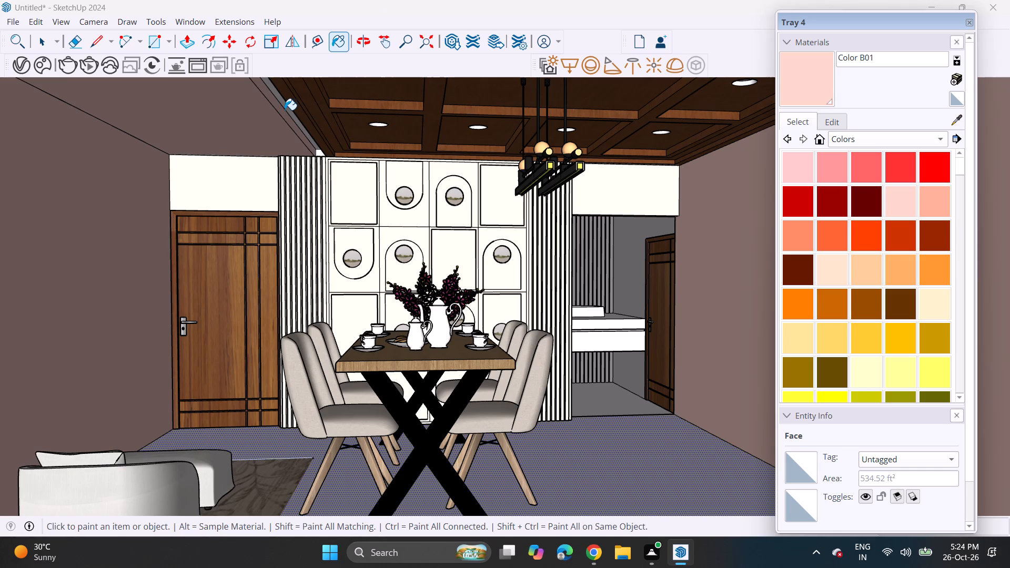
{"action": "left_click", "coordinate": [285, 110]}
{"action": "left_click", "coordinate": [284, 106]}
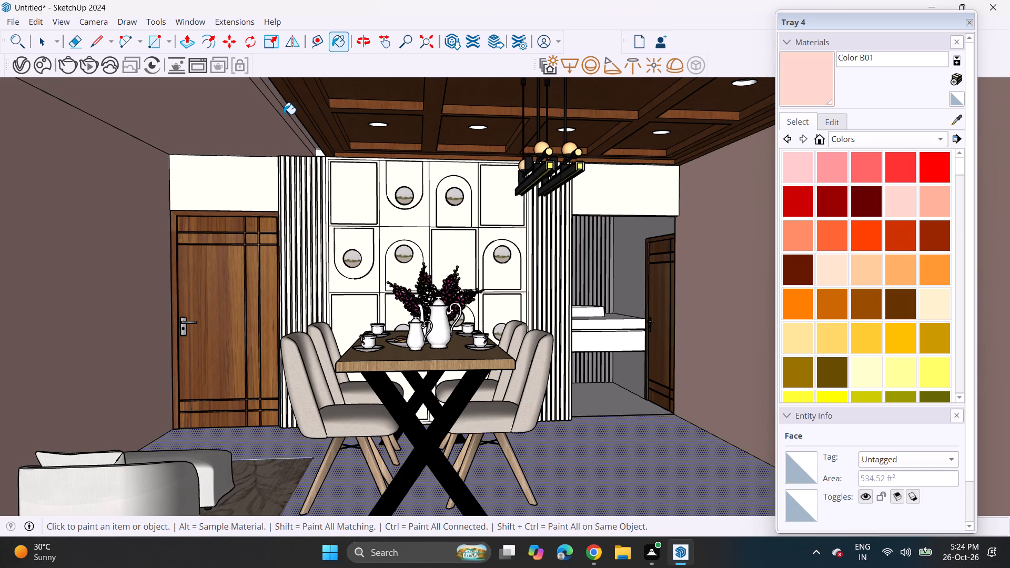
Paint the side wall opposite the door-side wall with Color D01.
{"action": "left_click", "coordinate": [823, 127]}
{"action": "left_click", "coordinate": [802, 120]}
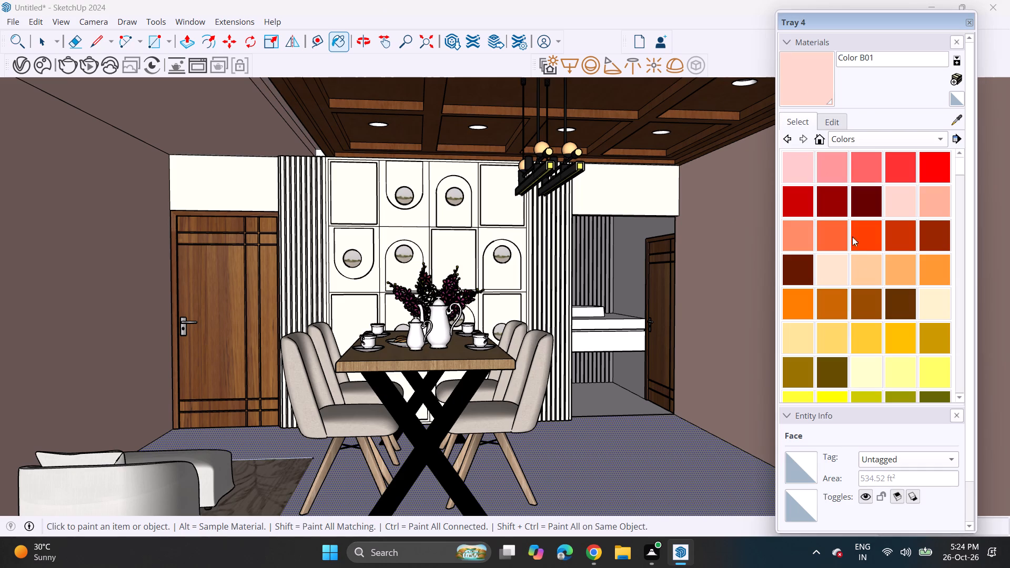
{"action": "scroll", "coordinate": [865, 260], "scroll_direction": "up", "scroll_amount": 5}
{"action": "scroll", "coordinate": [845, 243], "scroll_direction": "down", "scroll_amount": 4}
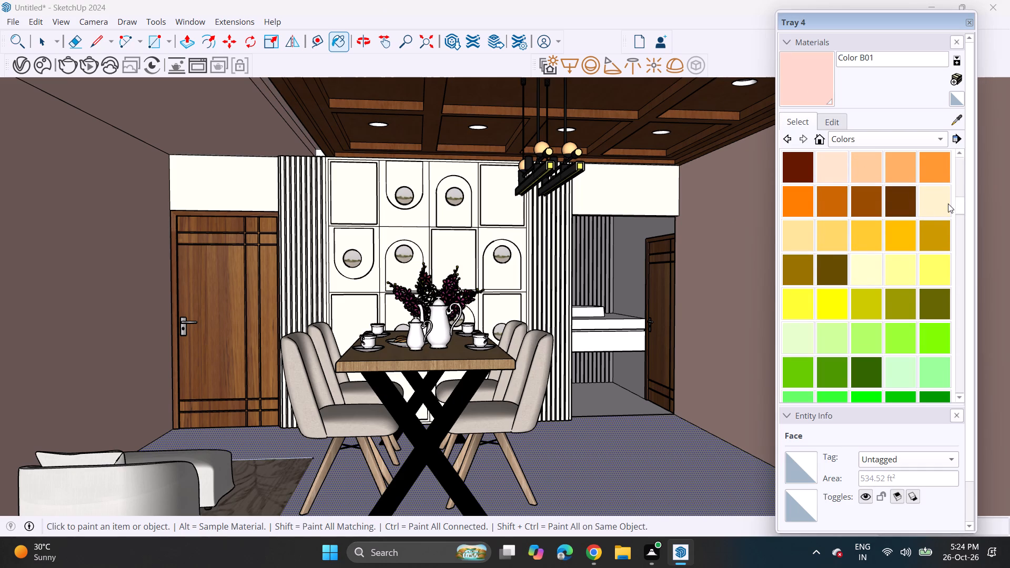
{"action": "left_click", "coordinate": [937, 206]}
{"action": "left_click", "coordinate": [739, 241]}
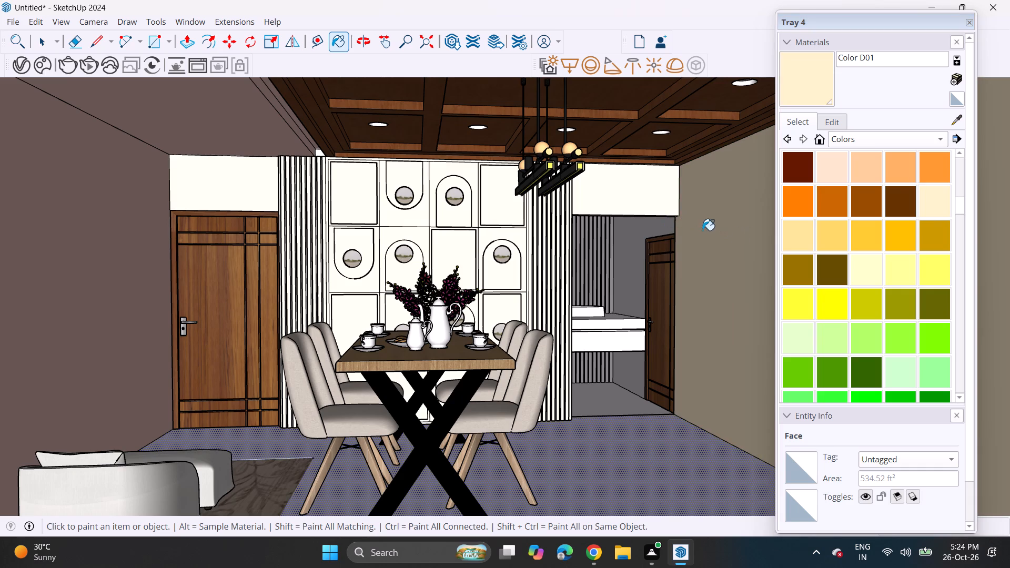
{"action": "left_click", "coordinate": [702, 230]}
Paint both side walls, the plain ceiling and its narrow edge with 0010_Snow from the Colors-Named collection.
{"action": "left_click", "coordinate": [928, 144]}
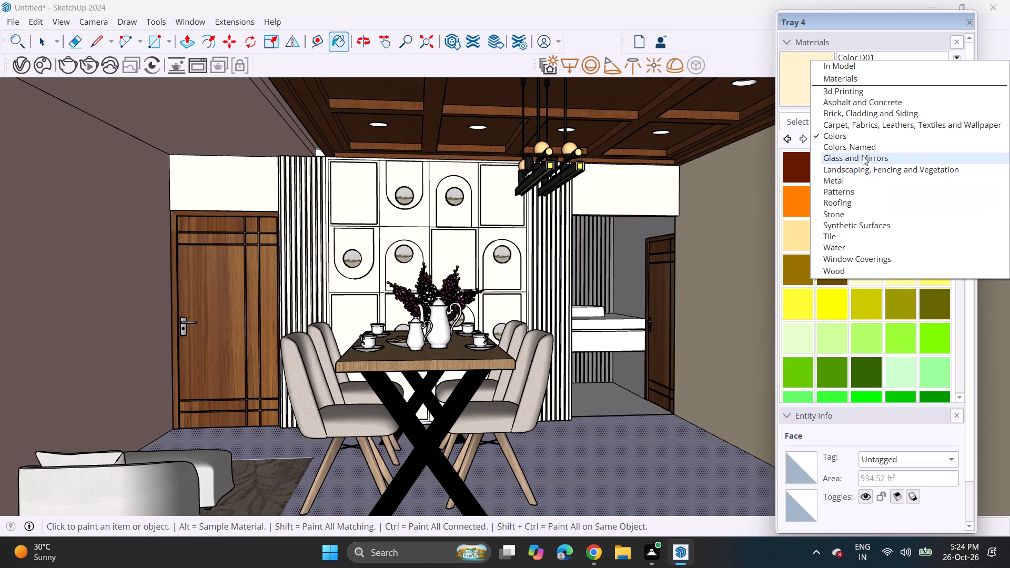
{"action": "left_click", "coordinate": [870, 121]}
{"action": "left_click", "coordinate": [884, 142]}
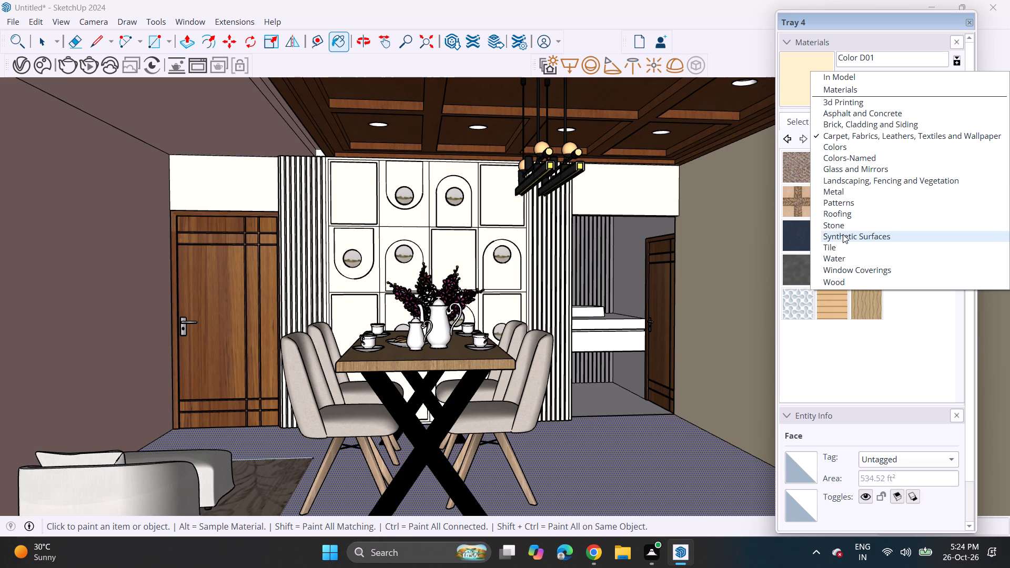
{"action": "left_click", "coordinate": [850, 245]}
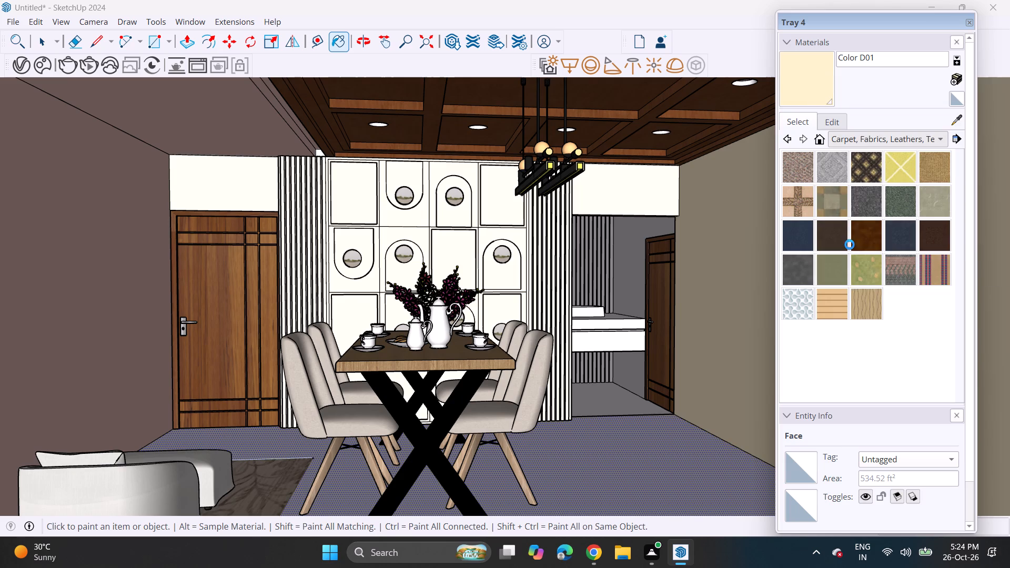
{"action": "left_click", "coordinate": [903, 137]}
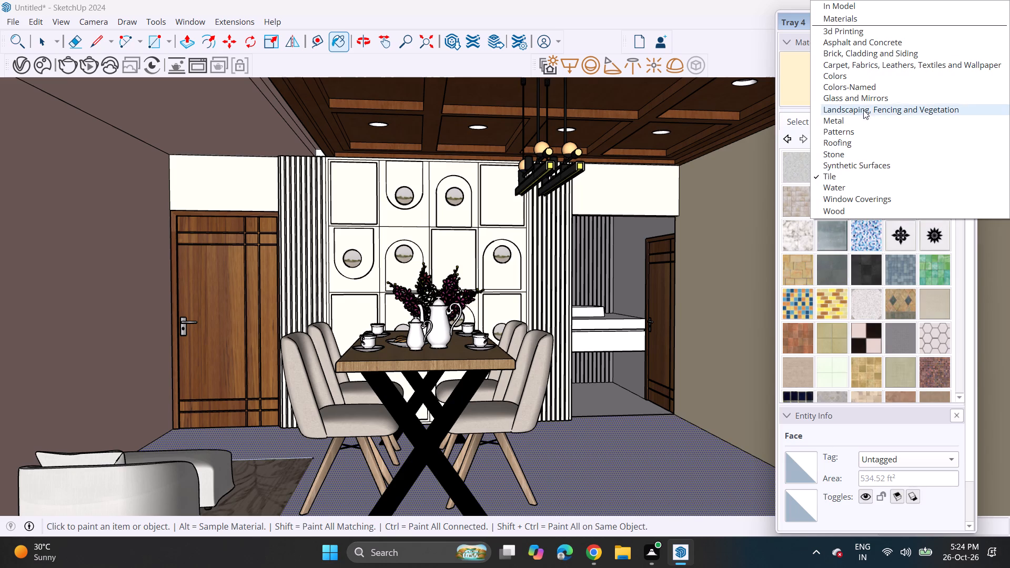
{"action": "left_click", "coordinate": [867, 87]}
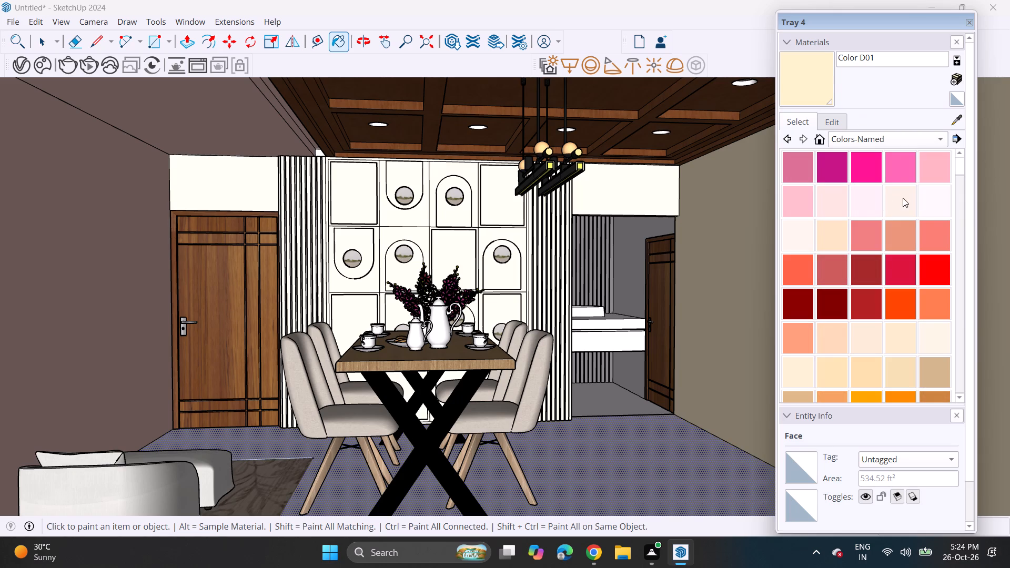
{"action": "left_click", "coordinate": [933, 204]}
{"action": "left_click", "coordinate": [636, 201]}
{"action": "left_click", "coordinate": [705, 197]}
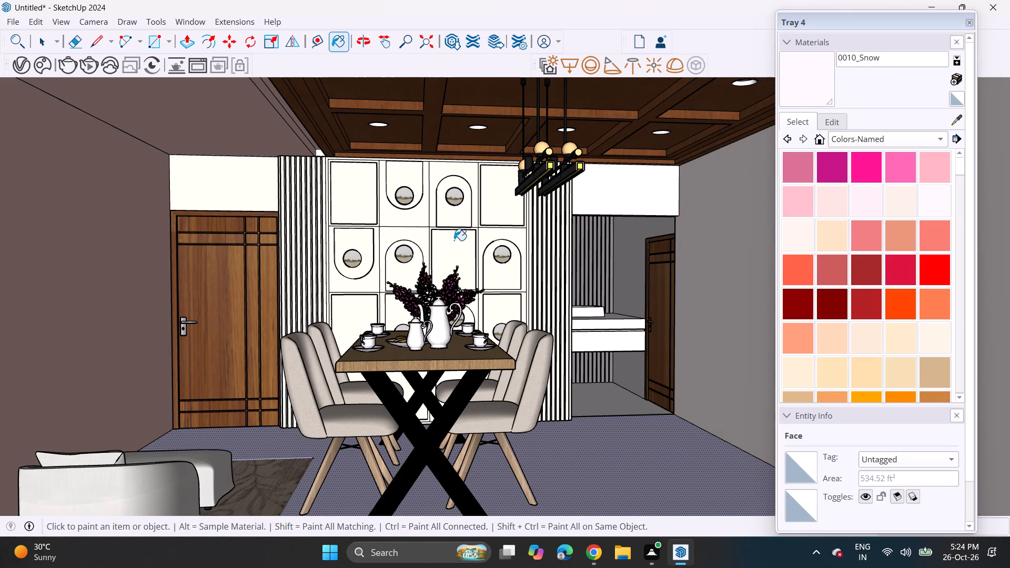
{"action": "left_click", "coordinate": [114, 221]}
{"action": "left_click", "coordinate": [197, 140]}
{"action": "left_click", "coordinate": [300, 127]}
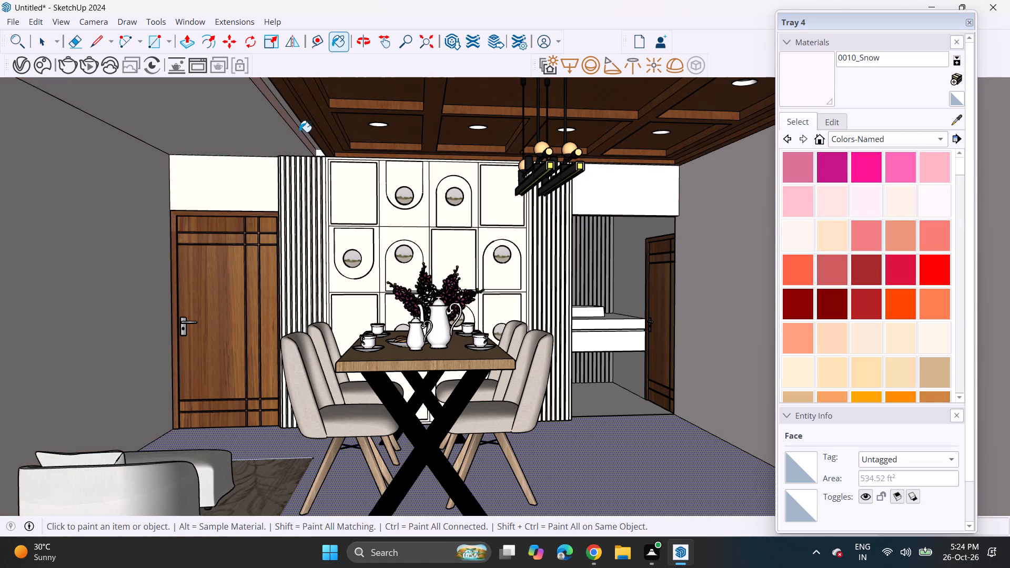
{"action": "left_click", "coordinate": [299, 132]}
Paint both side walls, the plain ceiling and its narrow edge beside the wooden ceiling with 0007_MistyRose.
{"action": "middle_click_drag", "start_coordinate": [477, 245], "coordinate": [457, 238]}
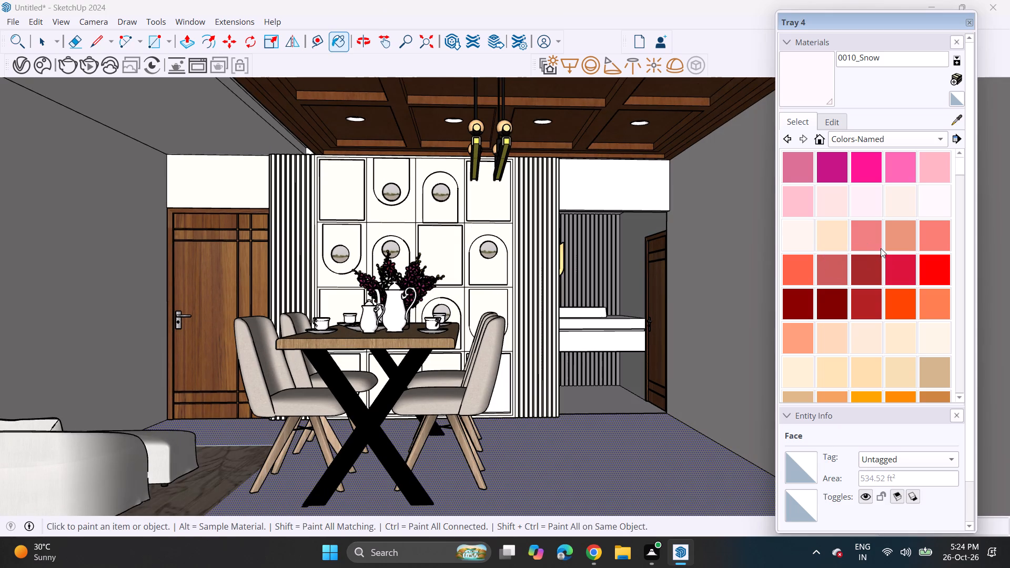
{"action": "left_click", "coordinate": [831, 205]}
{"action": "left_click", "coordinate": [622, 191]}
{"action": "left_click", "coordinate": [662, 201]}
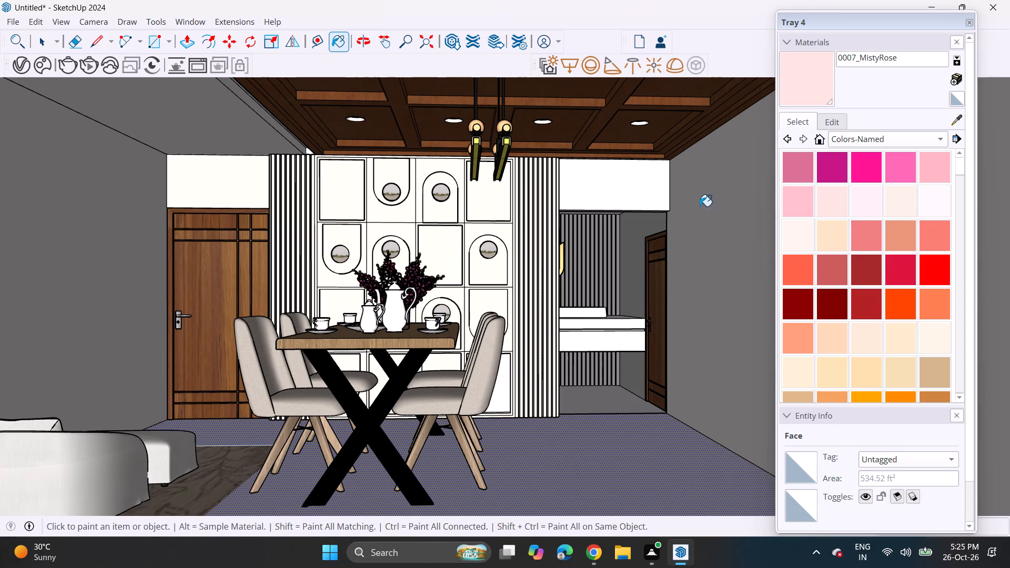
{"action": "left_click", "coordinate": [700, 207]}
{"action": "left_click", "coordinate": [134, 204]}
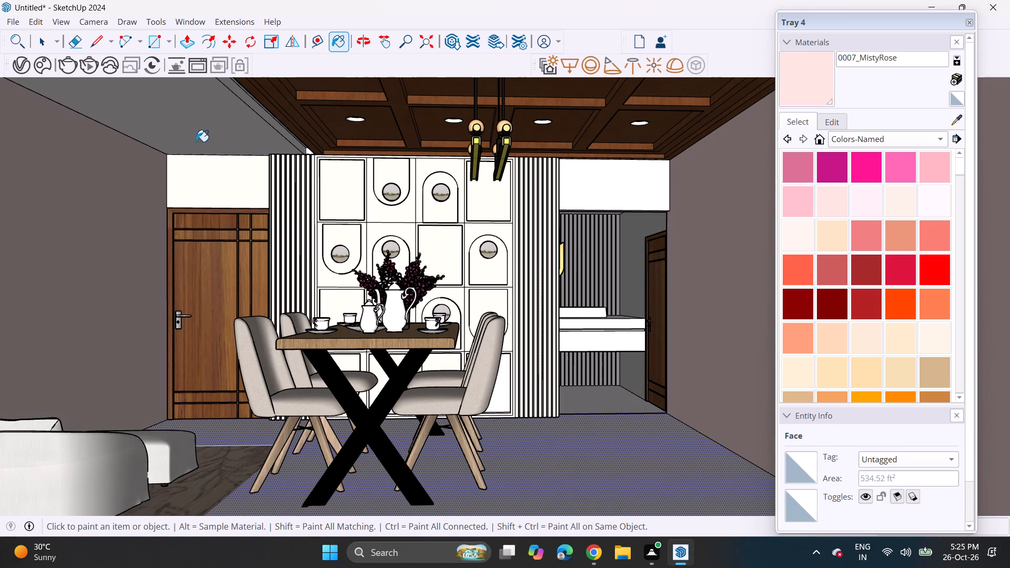
{"action": "left_click", "coordinate": [196, 141]}
{"action": "left_click", "coordinate": [218, 173]}
{"action": "left_click", "coordinate": [286, 139]}
{"action": "left_click", "coordinate": [292, 141]}
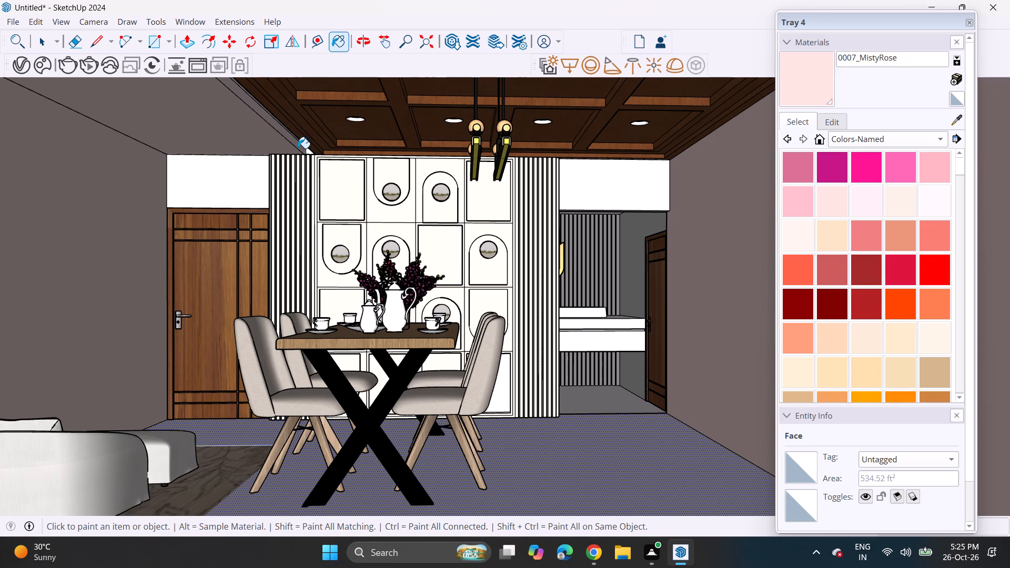
{"action": "scroll", "coordinate": [298, 149], "scroll_direction": "up", "scroll_amount": 3}
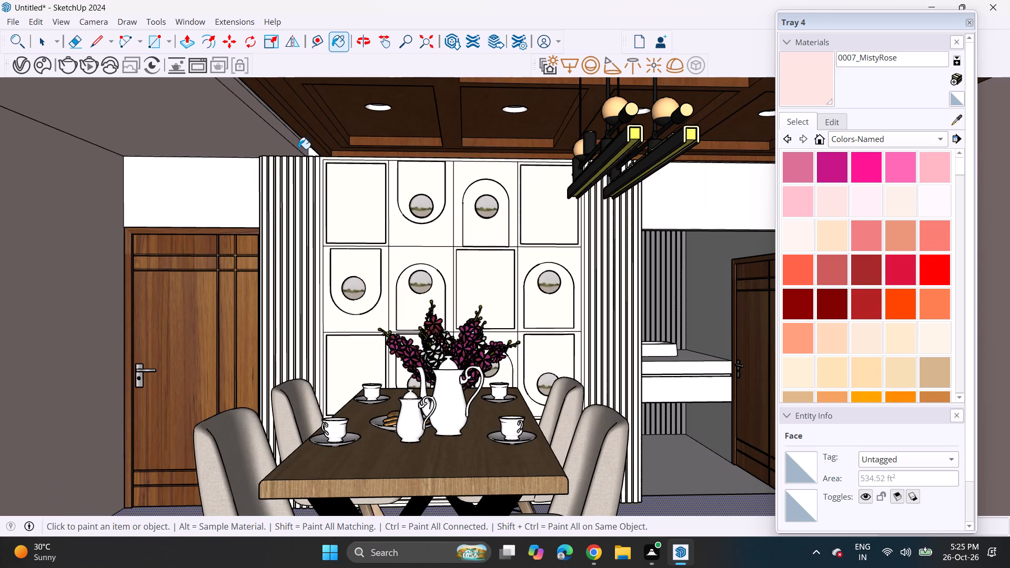
{"action": "left_click", "coordinate": [311, 154]}
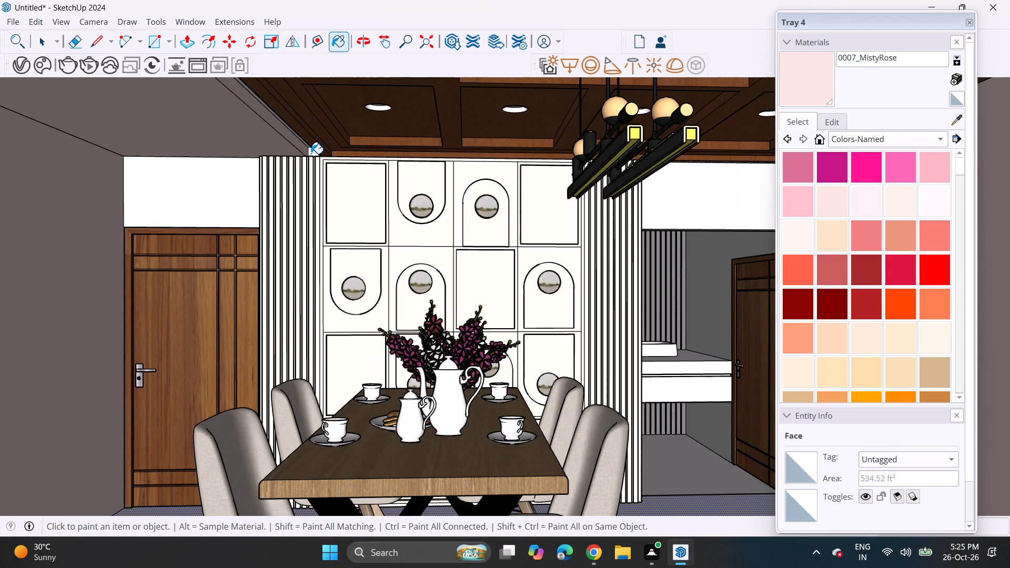
{"action": "left_click", "coordinate": [312, 151]}
Explode the dining+table+4 component into its separate table, chair and tableware objects.
{"action": "scroll", "coordinate": [329, 190], "scroll_direction": "down", "scroll_amount": 3}
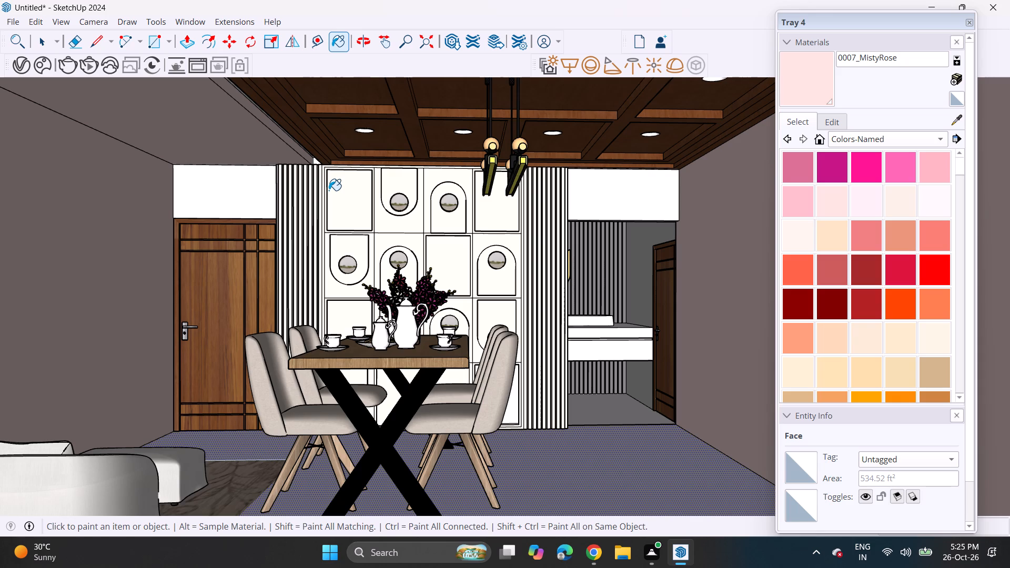
{"action": "scroll", "coordinate": [327, 190], "scroll_direction": "down", "scroll_amount": 1}
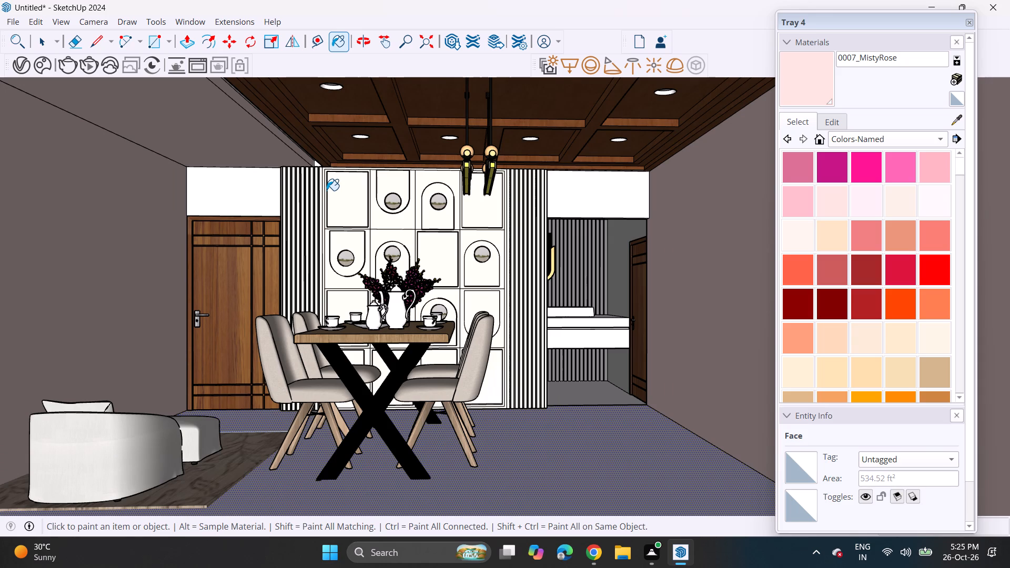
{"action": "middle_click_drag", "start_coordinate": [318, 196], "coordinate": [362, 209]}
{"action": "middle_click_drag", "start_coordinate": [368, 217], "coordinate": [372, 229]}
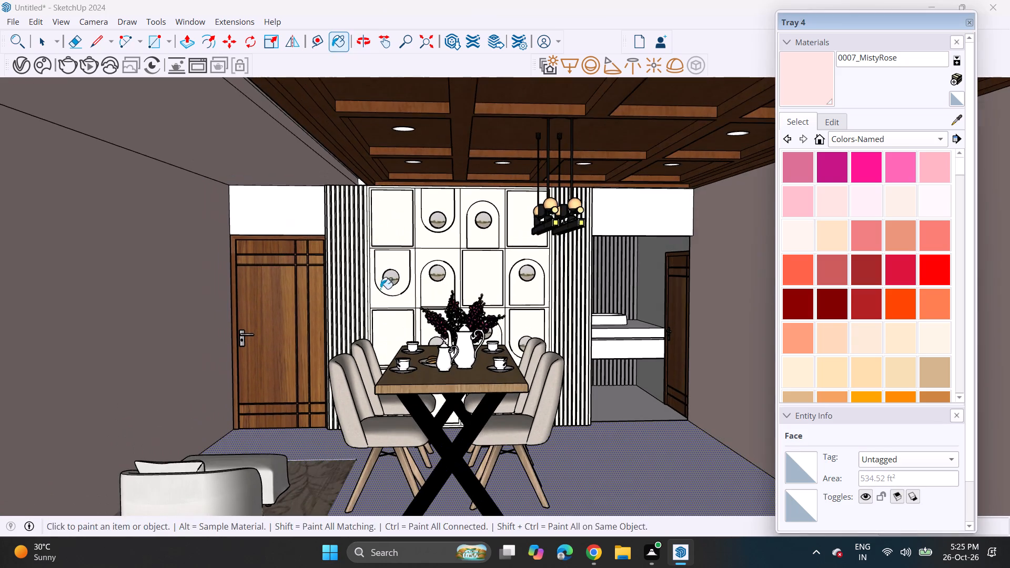
{"action": "middle_click_drag", "start_coordinate": [380, 293], "coordinate": [376, 245]}
{"action": "scroll", "coordinate": [377, 253], "scroll_direction": "up", "scroll_amount": 1}
{"action": "middle_click", "coordinate": [373, 273]}
{"action": "scroll", "coordinate": [419, 333], "scroll_direction": "down", "scroll_amount": 3}
{"action": "middle_click_drag", "start_coordinate": [451, 370], "coordinate": [450, 295], "text": "shift"}
{"action": "scroll", "coordinate": [451, 301], "scroll_direction": "up", "scroll_amount": 1, "text": "shift"}
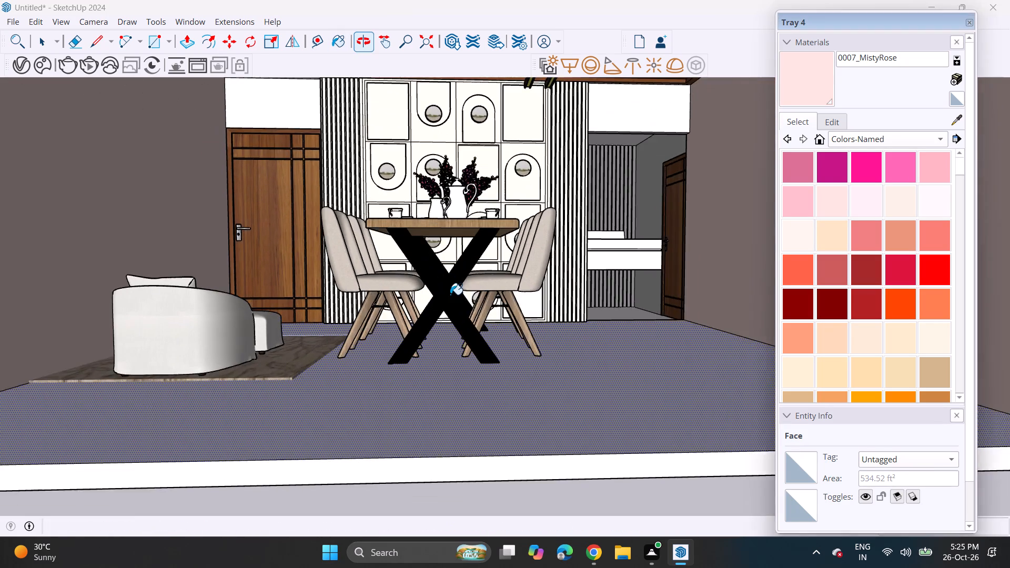
{"action": "middle_click_drag", "start_coordinate": [451, 296], "coordinate": [453, 326]}
{"action": "key", "text": "space"}
{"action": "left_click", "coordinate": [508, 334]}
{"action": "right_click", "coordinate": [509, 331]}
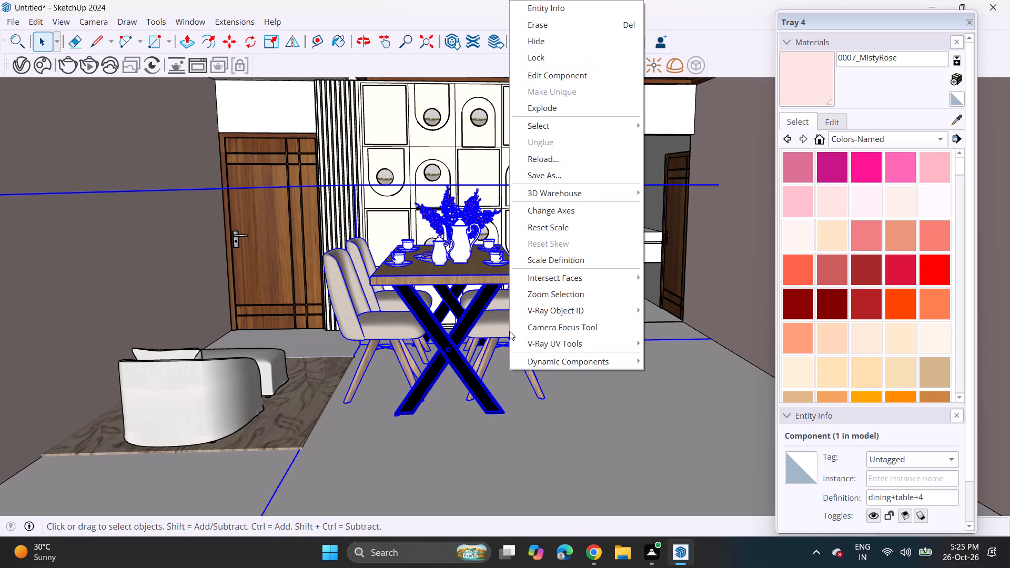
{"action": "left_click", "coordinate": [548, 109]}
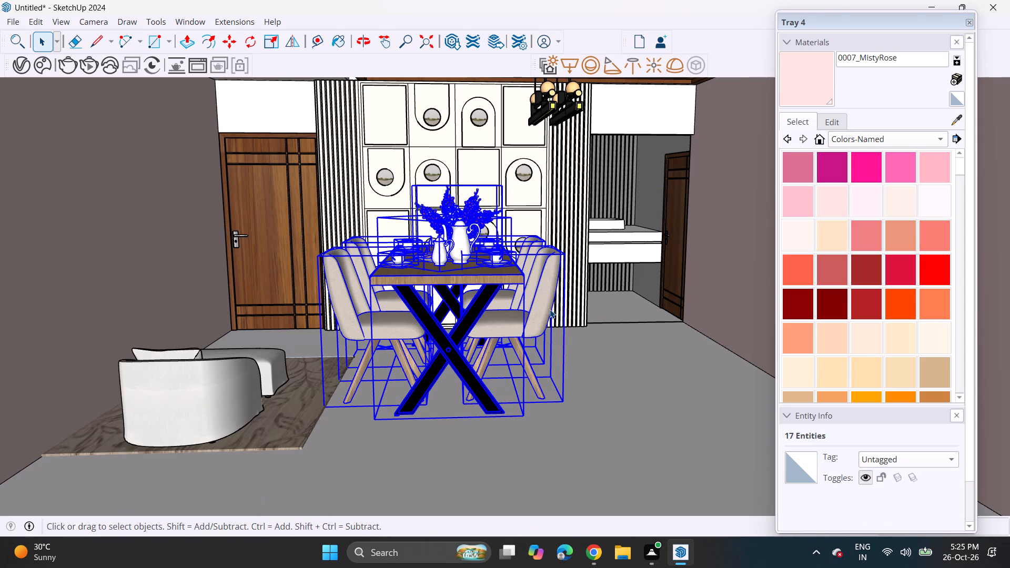
Copy the near dining chair on the kitchen-opening side of the table to the open floor at the table's near end.
{"action": "left_click", "coordinate": [550, 309]}
{"action": "middle_click_drag", "start_coordinate": [533, 339], "coordinate": [522, 258]}
{"action": "middle_click_drag", "start_coordinate": [523, 268], "coordinate": [529, 310]}
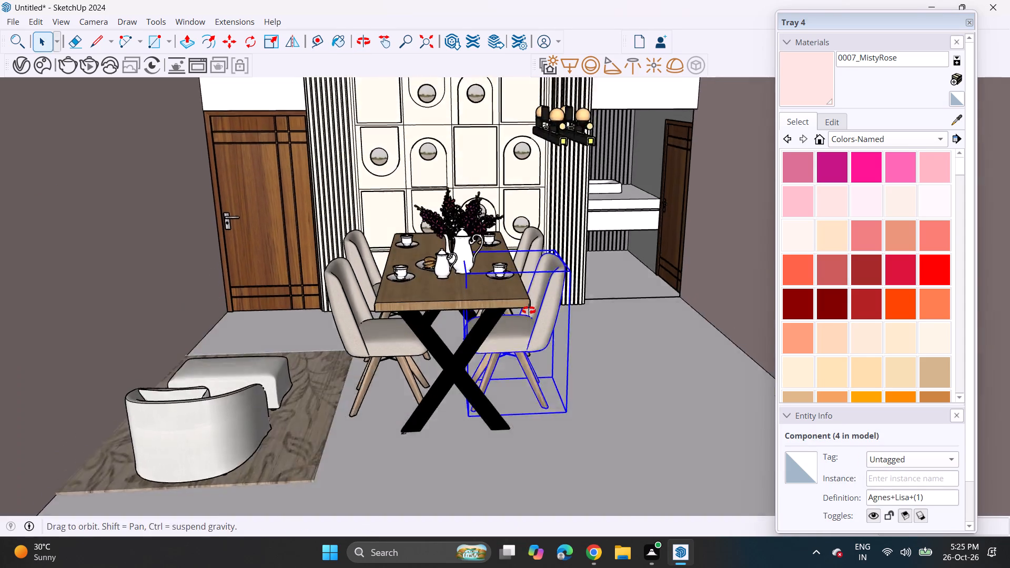
{"action": "middle_click_drag", "start_coordinate": [529, 310], "coordinate": [529, 322]}
{"action": "middle_click_drag", "start_coordinate": [529, 355], "coordinate": [520, 266], "text": "shift"}
{"action": "key", "text": "m"}
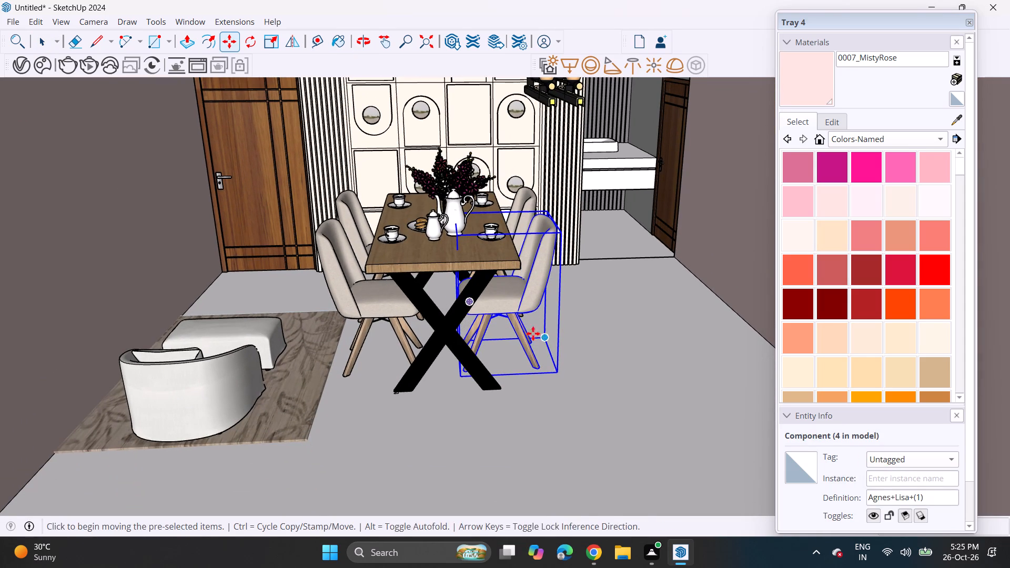
{"action": "left_click", "coordinate": [526, 334]}
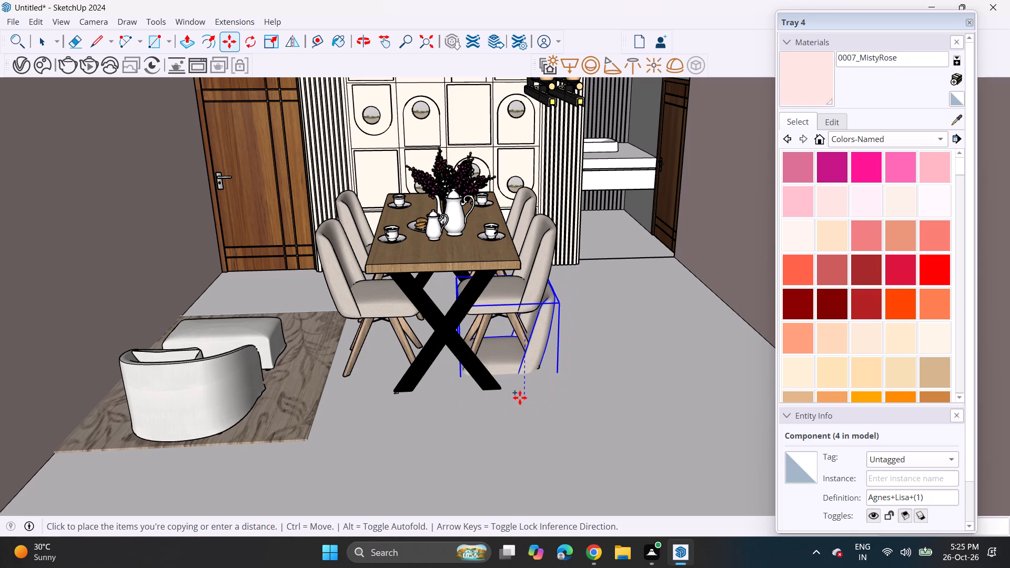
{"action": "left_click", "coordinate": [546, 387]}
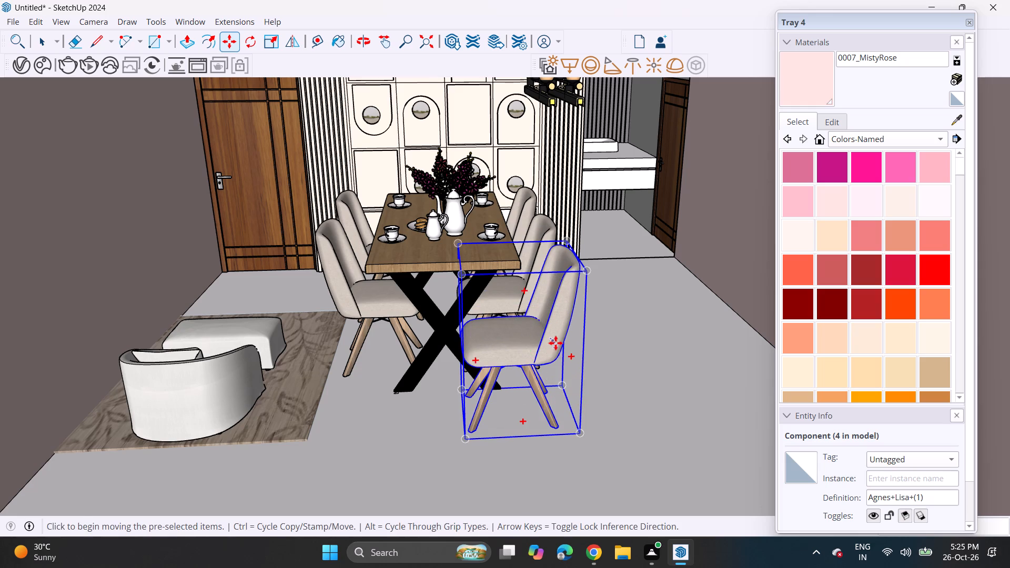
Rotate the copied chair freehand on the floor plane so its seat turns obliquely toward the table.
{"action": "scroll", "coordinate": [555, 350], "scroll_direction": "down", "scroll_amount": 2}
{"action": "middle_click_drag", "start_coordinate": [545, 358], "coordinate": [514, 305], "text": "shift"}
{"action": "middle_click_drag", "start_coordinate": [522, 311], "coordinate": [524, 356]}
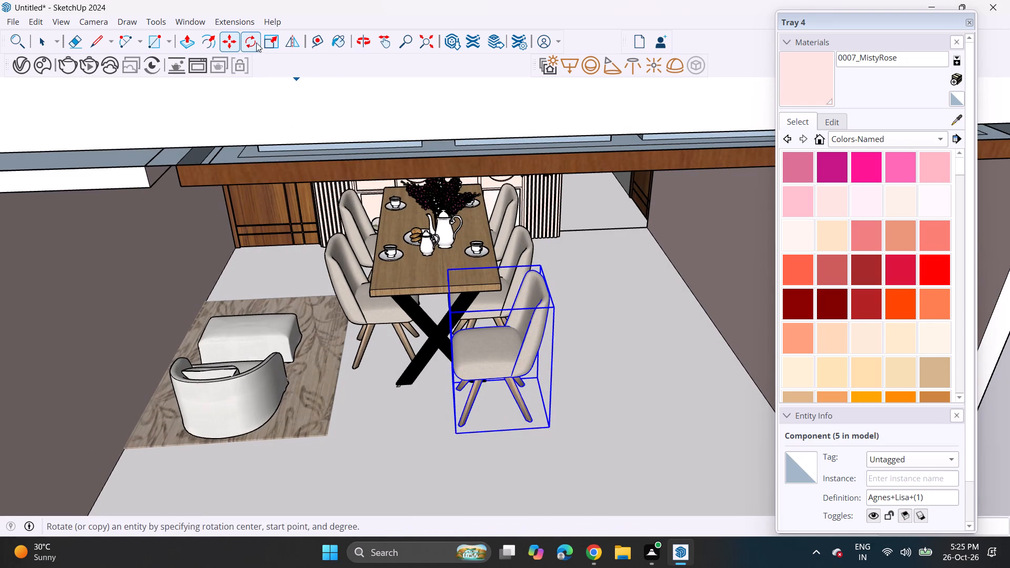
{"action": "left_click", "coordinate": [253, 42]}
{"action": "scroll", "coordinate": [530, 464], "scroll_direction": "down", "scroll_amount": 1}
{"action": "middle_click_drag", "start_coordinate": [526, 463], "coordinate": [509, 402], "text": "shift"}
{"action": "scroll", "coordinate": [507, 404], "scroll_direction": "up", "scroll_amount": 1}
{"action": "scroll", "coordinate": [507, 404], "scroll_direction": "down", "scroll_amount": 1}
{"action": "middle_click_drag", "start_coordinate": [507, 404], "coordinate": [513, 419]}
{"action": "left_click", "coordinate": [497, 427]}
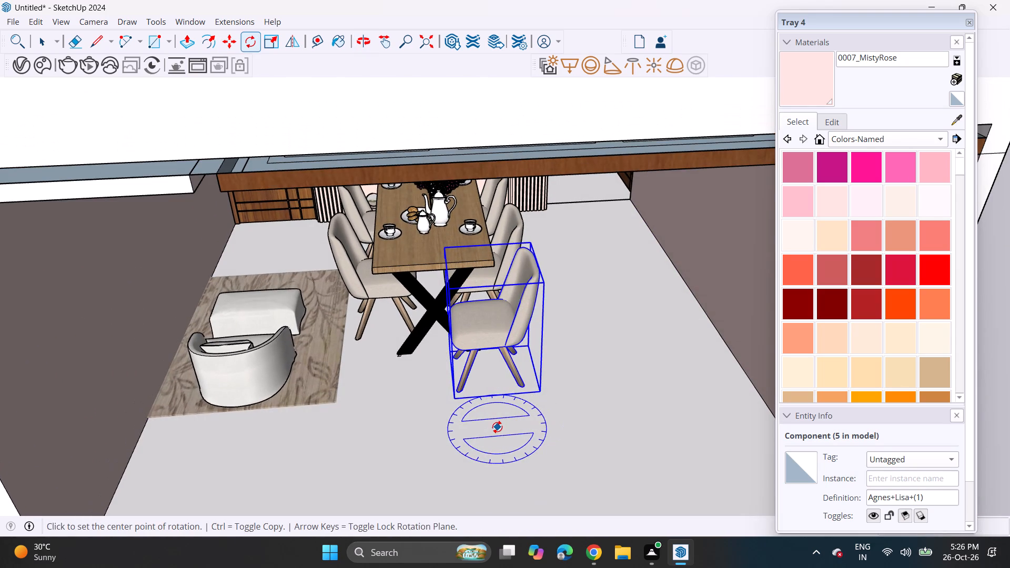
{"action": "left_click", "coordinate": [540, 427]}
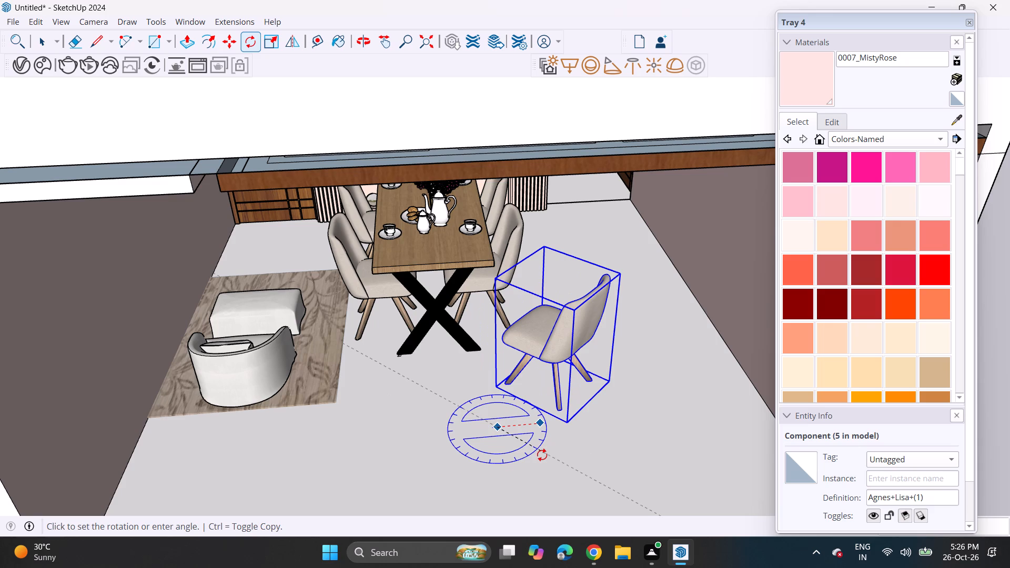
{"action": "left_click", "coordinate": [542, 455]}
Move the rotated chair sideways along the floor so it stands in front of the table's near end.
{"action": "key", "text": "m"}
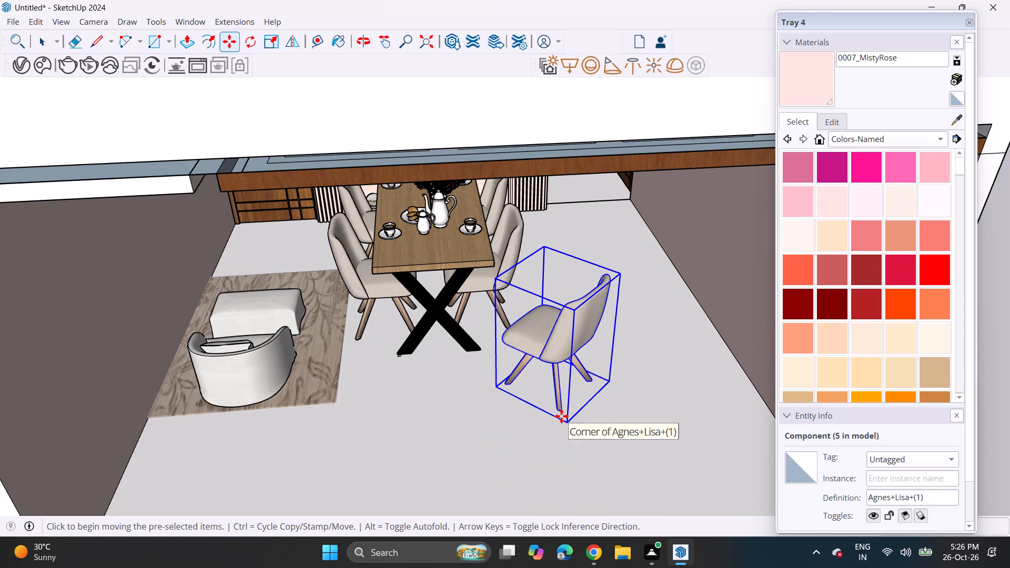
{"action": "left_click", "coordinate": [570, 427]}
{"action": "left_click", "coordinate": [490, 455]}
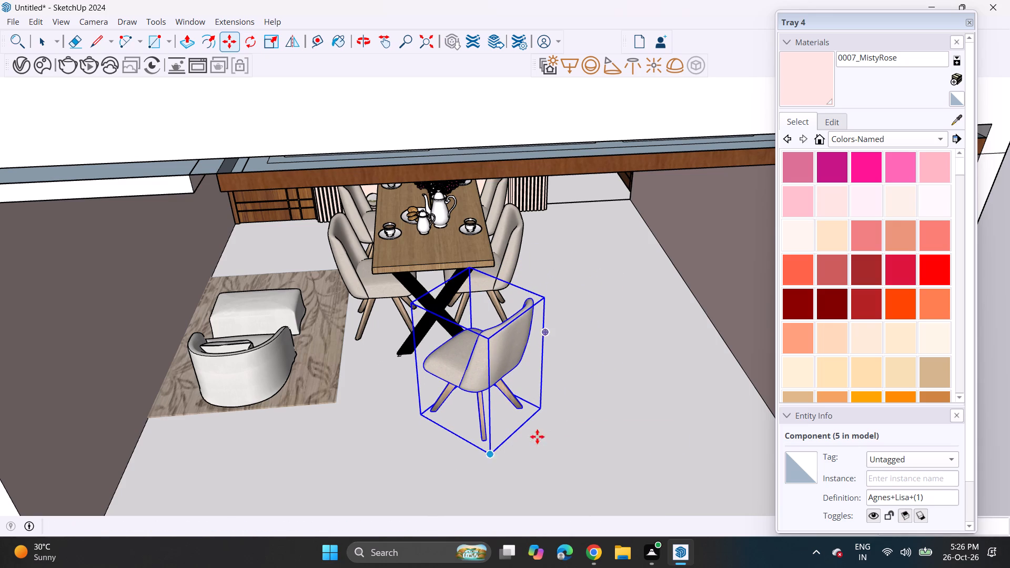
{"action": "key", "text": "space"}
{"action": "left_click", "coordinate": [588, 395]}
Examine the dining area, placed chair, coffered ceiling and panelled back wall from different angles.
{"action": "middle_click_drag", "start_coordinate": [583, 397], "coordinate": [570, 315]}
{"action": "scroll", "coordinate": [570, 315], "scroll_direction": "up", "scroll_amount": 1}
{"action": "middle_click_drag", "start_coordinate": [536, 260], "coordinate": [541, 277], "text": "shift"}
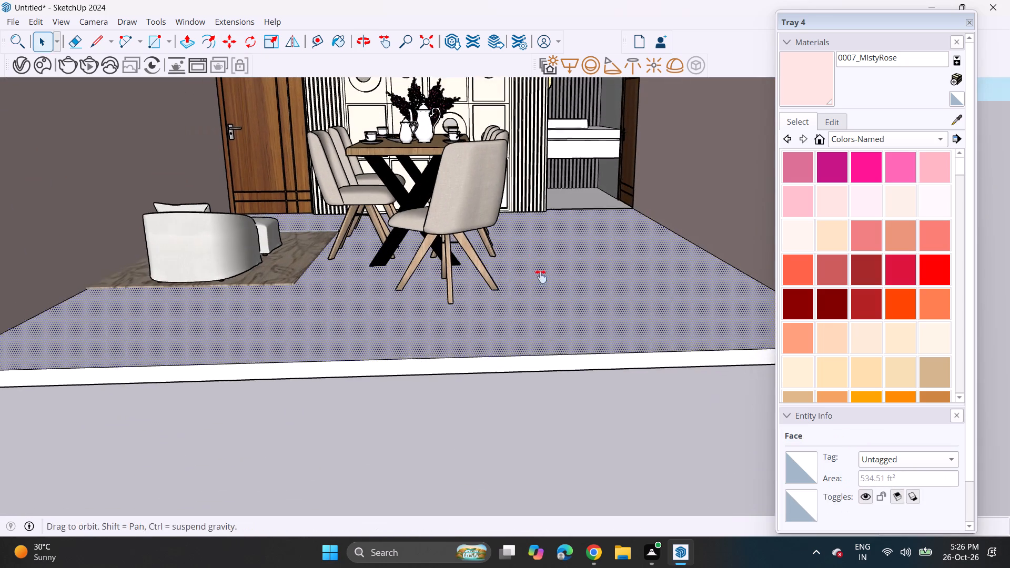
{"action": "middle_click_drag", "start_coordinate": [541, 277], "coordinate": [549, 351], "text": "shift"}
{"action": "middle_click_drag", "start_coordinate": [550, 359], "coordinate": [545, 335]}
{"action": "scroll", "coordinate": [503, 275], "scroll_direction": "down", "scroll_amount": 1}
{"action": "middle_click_drag", "start_coordinate": [506, 288], "coordinate": [521, 370], "text": "shift"}
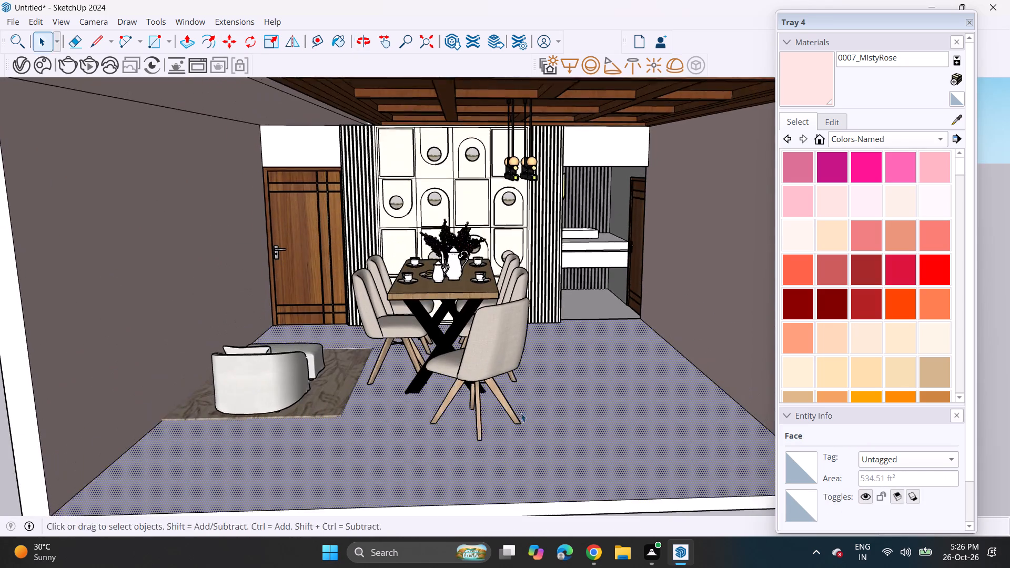
{"action": "middle_click_drag", "start_coordinate": [531, 357], "coordinate": [534, 317]}
{"action": "middle_click_drag", "start_coordinate": [532, 298], "coordinate": [529, 374], "text": "shift"}
{"action": "middle_click_drag", "start_coordinate": [524, 362], "coordinate": [524, 349]}
{"action": "scroll", "coordinate": [520, 316], "scroll_direction": "up", "scroll_amount": 2}
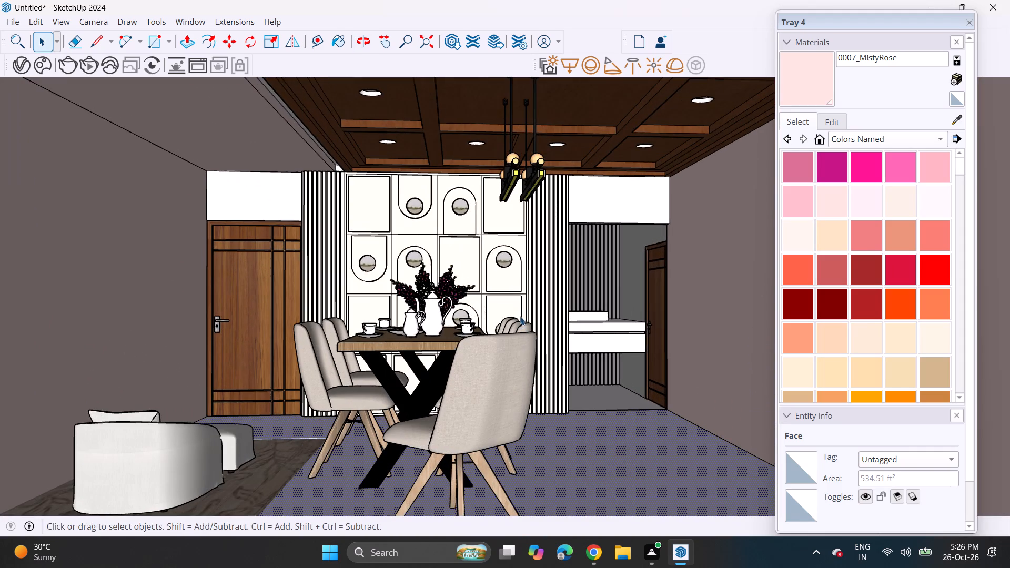
{"action": "scroll", "coordinate": [521, 318], "scroll_direction": "down", "scroll_amount": 2}
{"action": "middle_click_drag", "start_coordinate": [519, 321], "coordinate": [512, 319]}
{"action": "scroll", "coordinate": [509, 322], "scroll_direction": "up", "scroll_amount": 1}
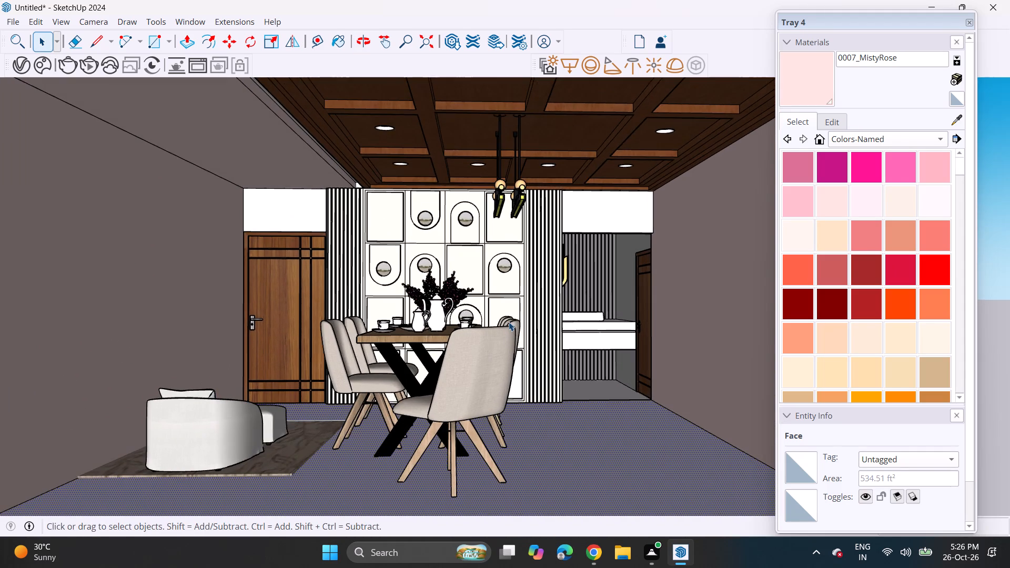
{"action": "scroll", "coordinate": [509, 322], "scroll_direction": "up", "scroll_amount": 1}
{"action": "middle_click_drag", "start_coordinate": [510, 322], "coordinate": [533, 331], "text": "shift"}
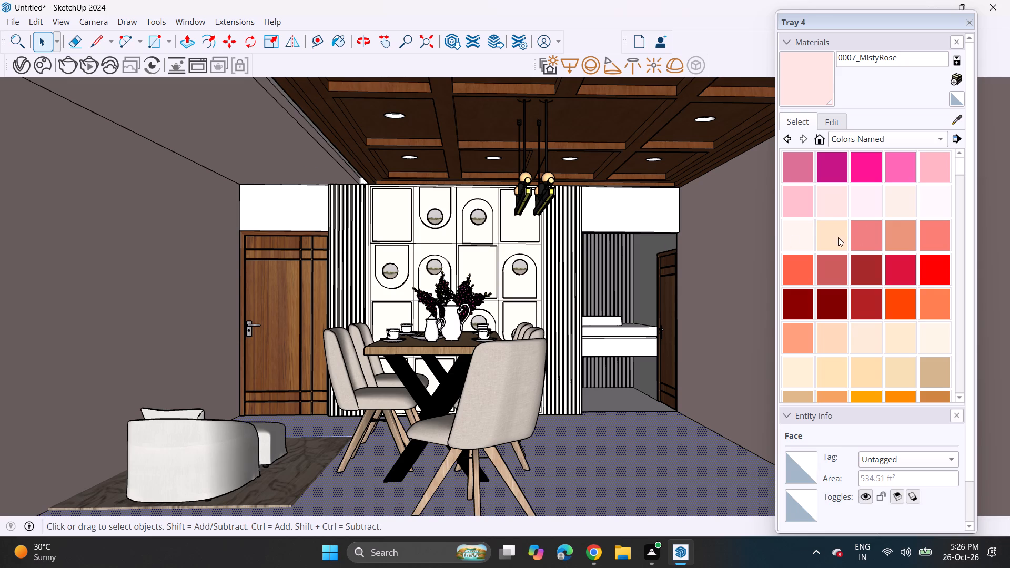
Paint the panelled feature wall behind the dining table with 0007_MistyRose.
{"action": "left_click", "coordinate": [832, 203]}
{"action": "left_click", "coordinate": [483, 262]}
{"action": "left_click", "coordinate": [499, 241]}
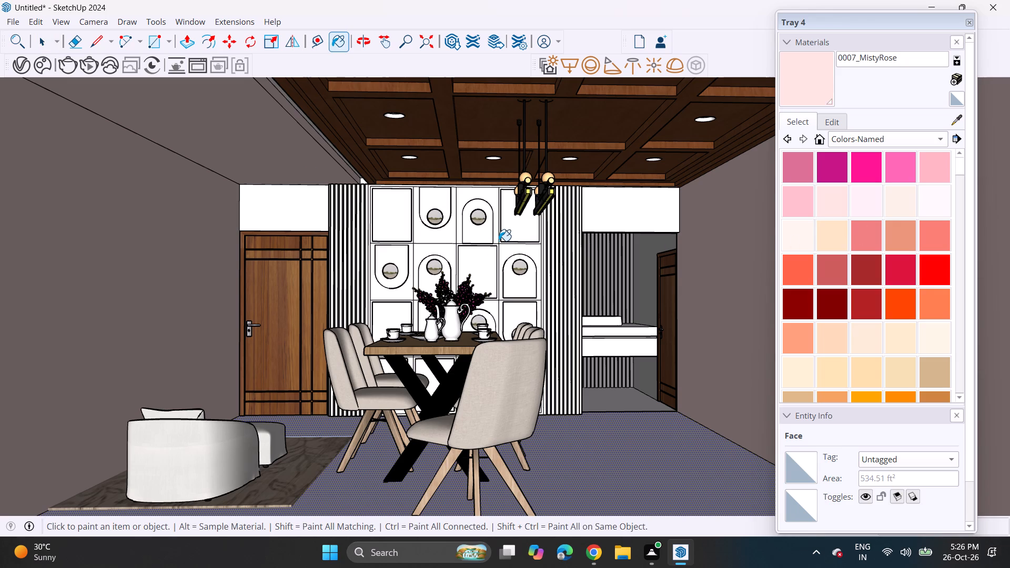
Paint the panelled feature wall behind the dining table with 0005_LightPink from the Colors-Named collection.
{"action": "left_click", "coordinate": [936, 167]}
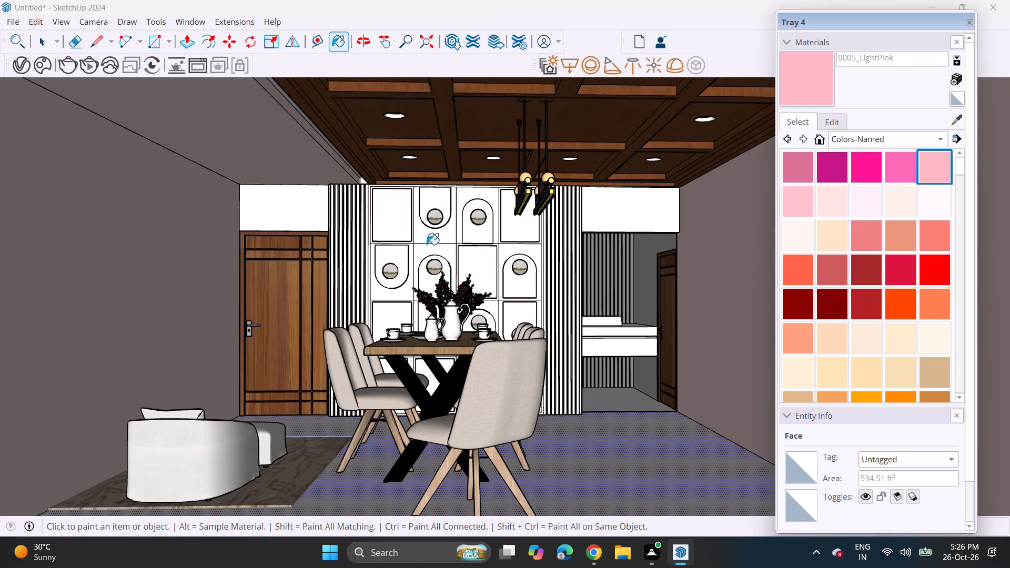
{"action": "left_click", "coordinate": [427, 245]}
{"action": "left_click", "coordinate": [462, 252]}
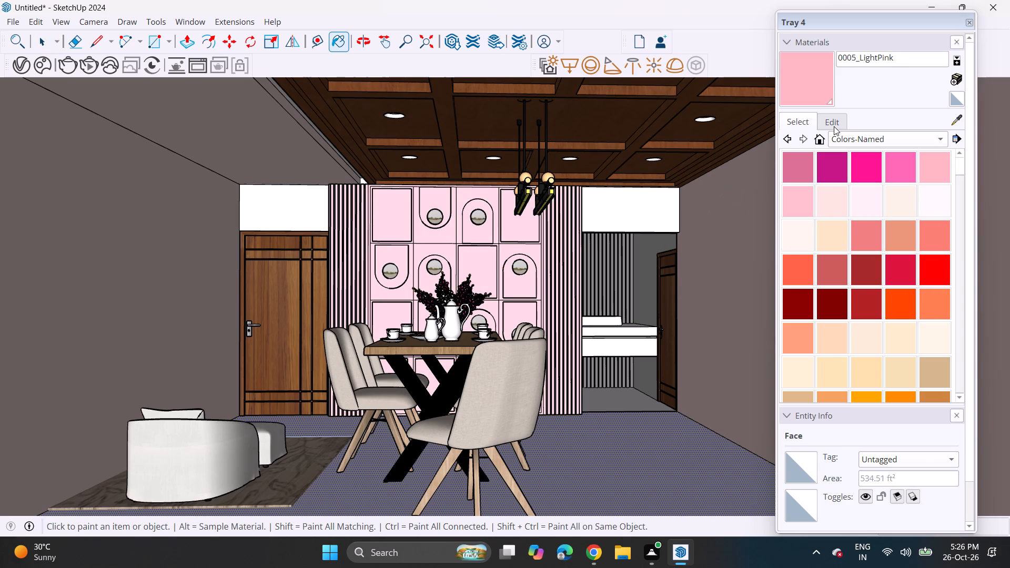
Reduce the opacity of the 0005_LightPink material to 48.
{"action": "left_click", "coordinate": [834, 126]}
{"action": "left_click", "coordinate": [876, 374]}
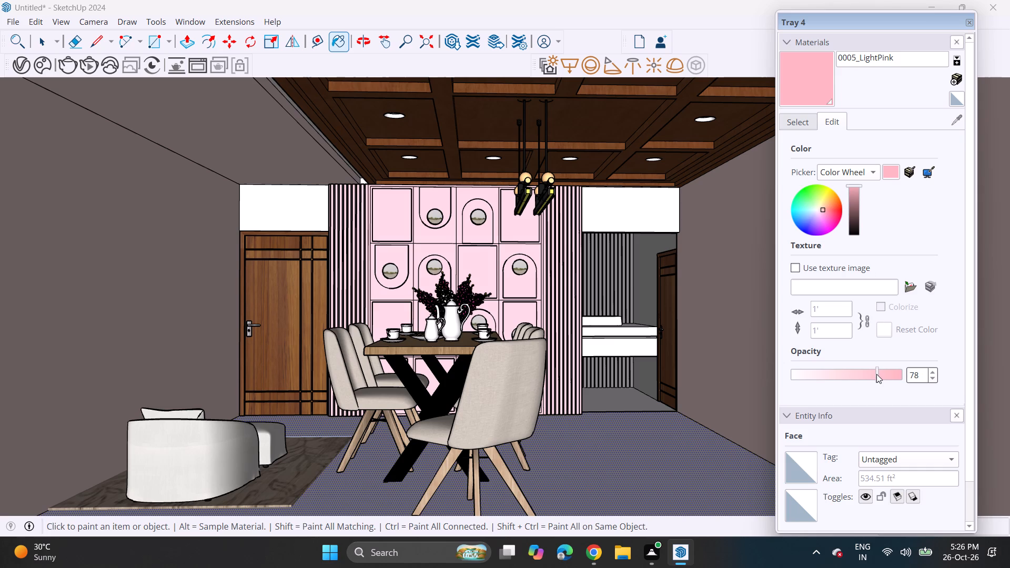
{"action": "left_click", "coordinate": [860, 372]}
{"action": "left_click", "coordinate": [844, 374]}
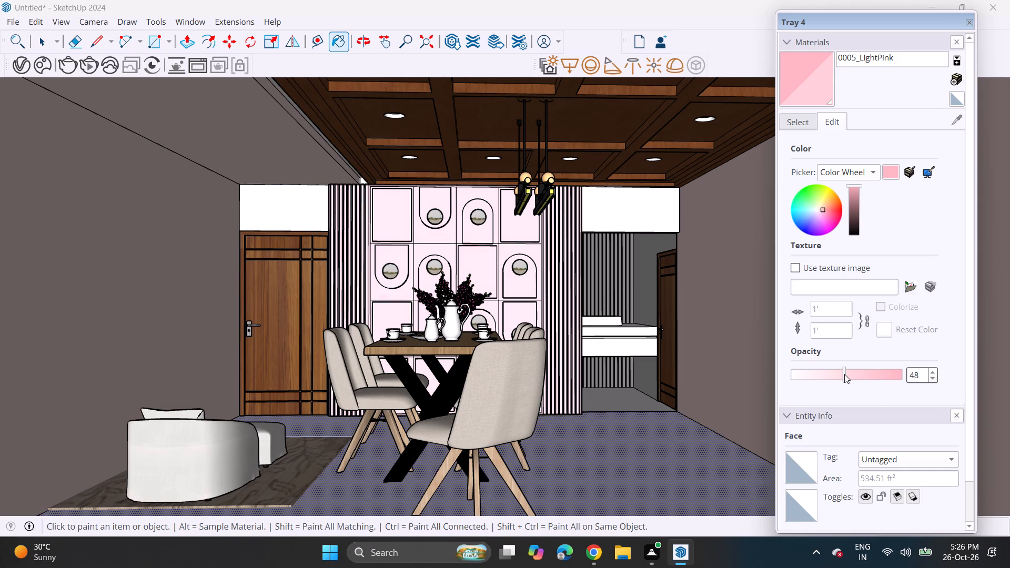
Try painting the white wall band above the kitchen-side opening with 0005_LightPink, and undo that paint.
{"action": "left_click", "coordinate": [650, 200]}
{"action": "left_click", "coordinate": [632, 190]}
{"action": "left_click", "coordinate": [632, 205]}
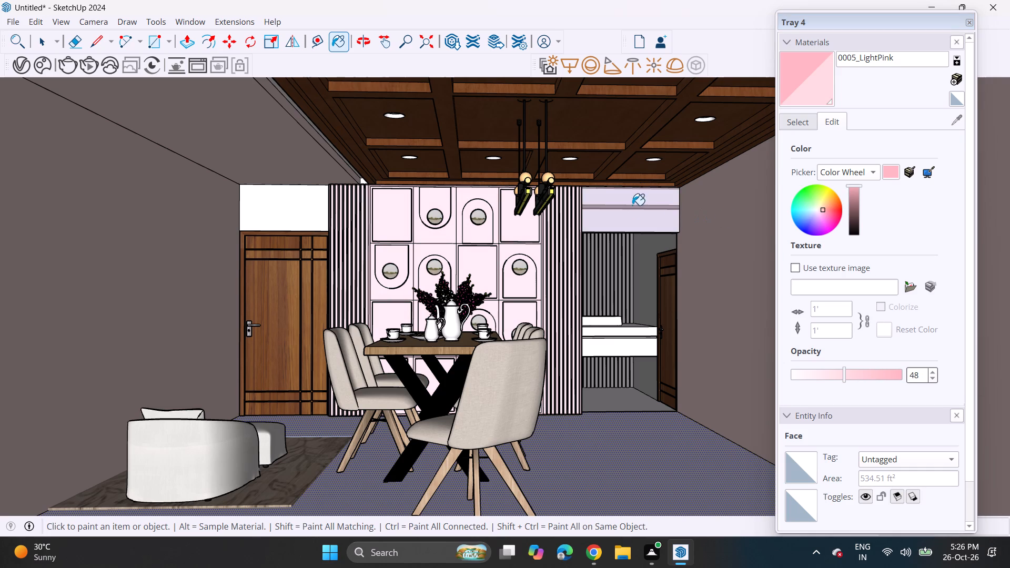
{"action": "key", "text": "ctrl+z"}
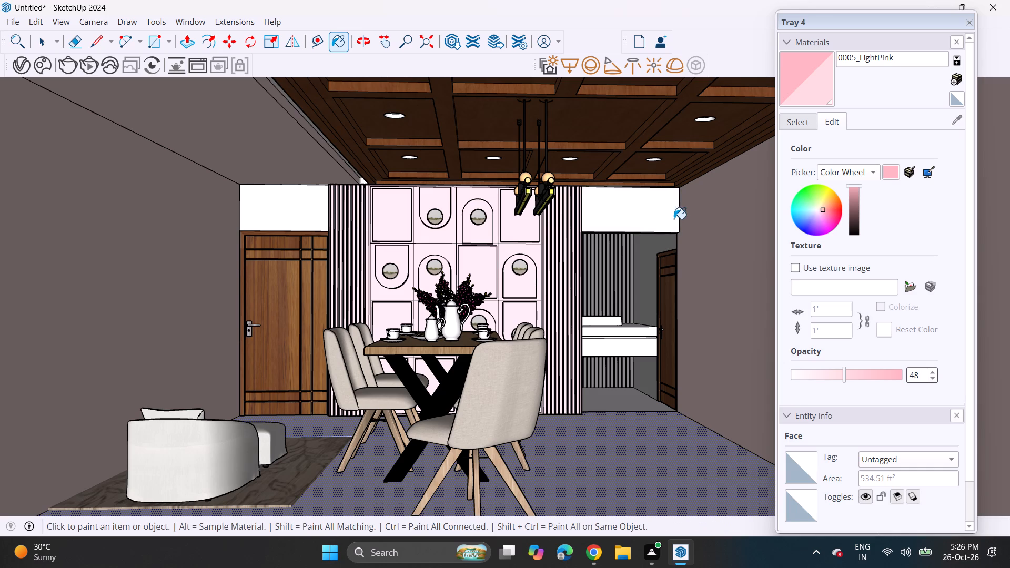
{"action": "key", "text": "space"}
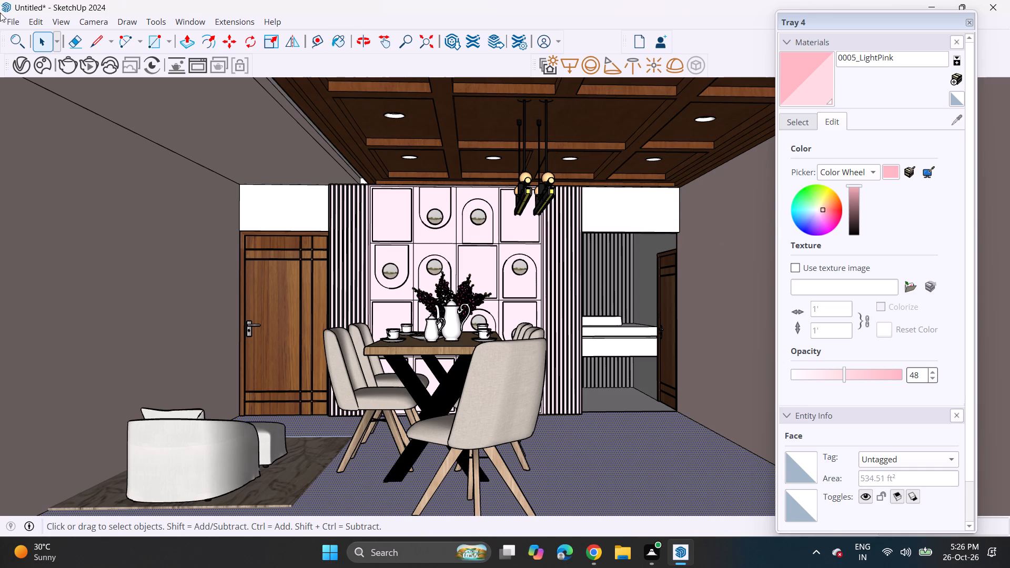
Start saving the model under a new name and clear the default file name.
{"action": "left_click", "coordinate": [9, 22]}
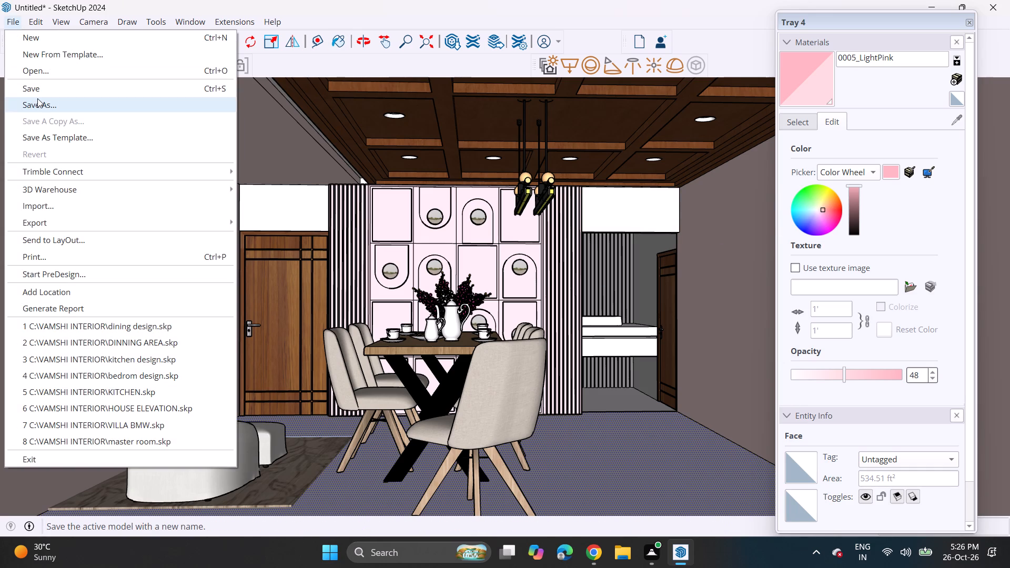
{"action": "left_click", "coordinate": [37, 98]}
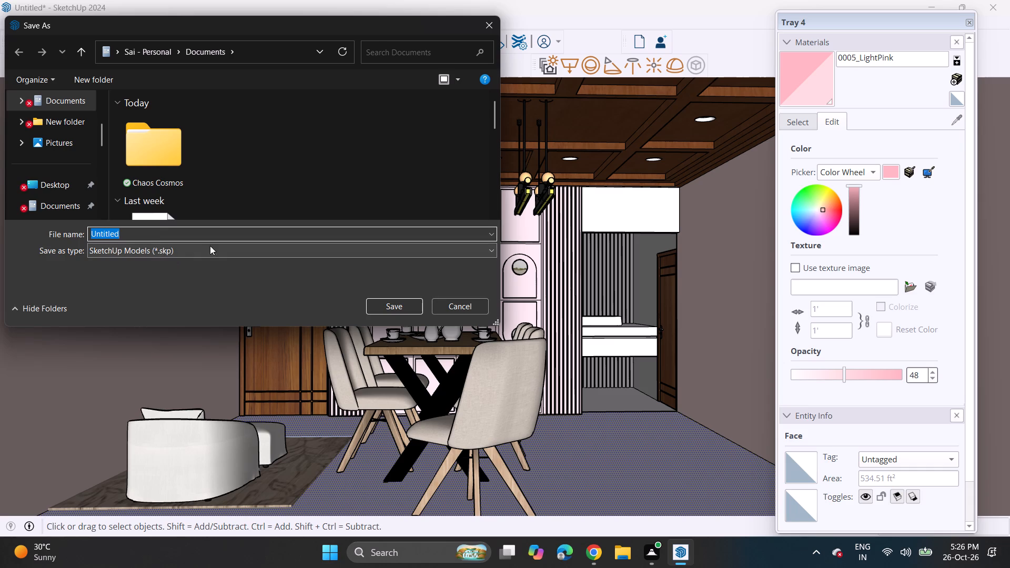
{"action": "key", "text": "BackSpace"}
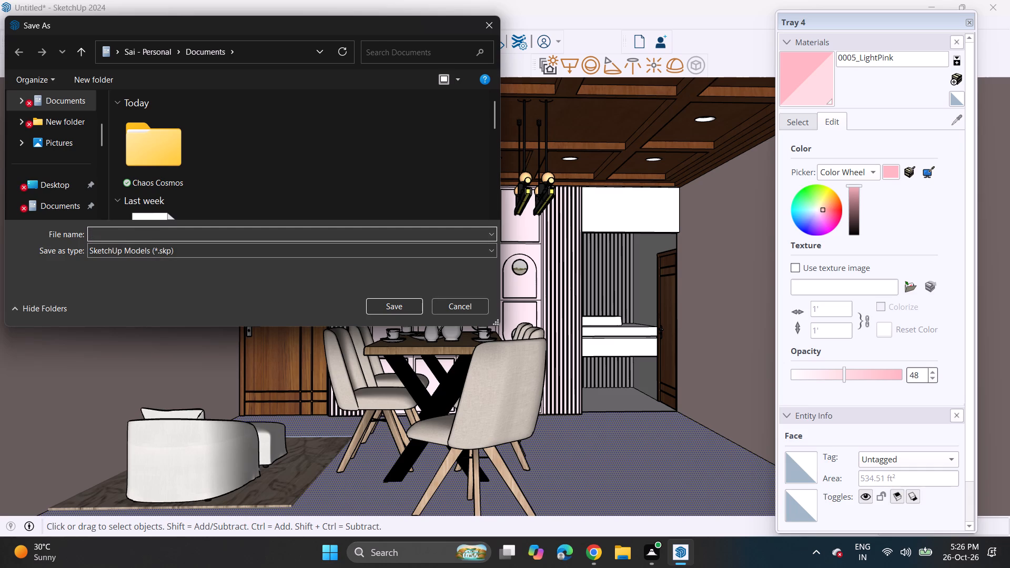
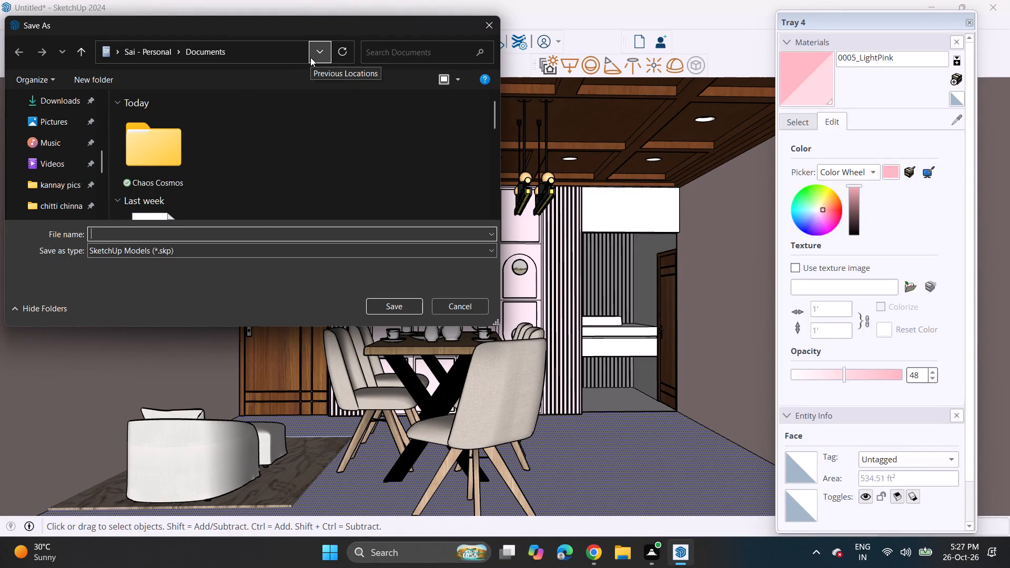
Save the model as "DESIGN OF DINNING AREA" in the C:\VAMSHI INTERIOR folder.
{"action": "type", "text": "DE"}
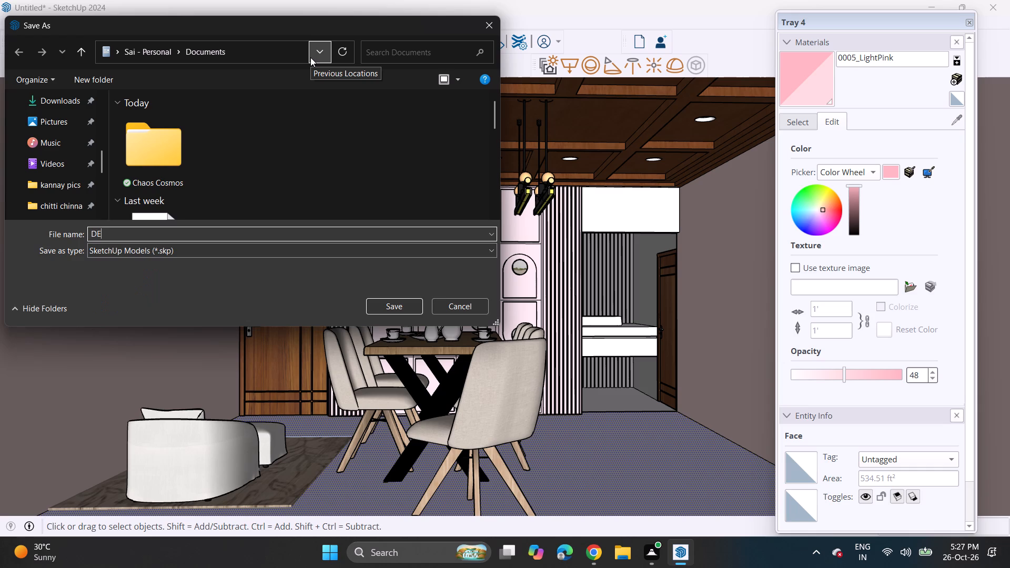
{"action": "key", "text": "BackSpace"}
{"action": "key", "text": "i"}
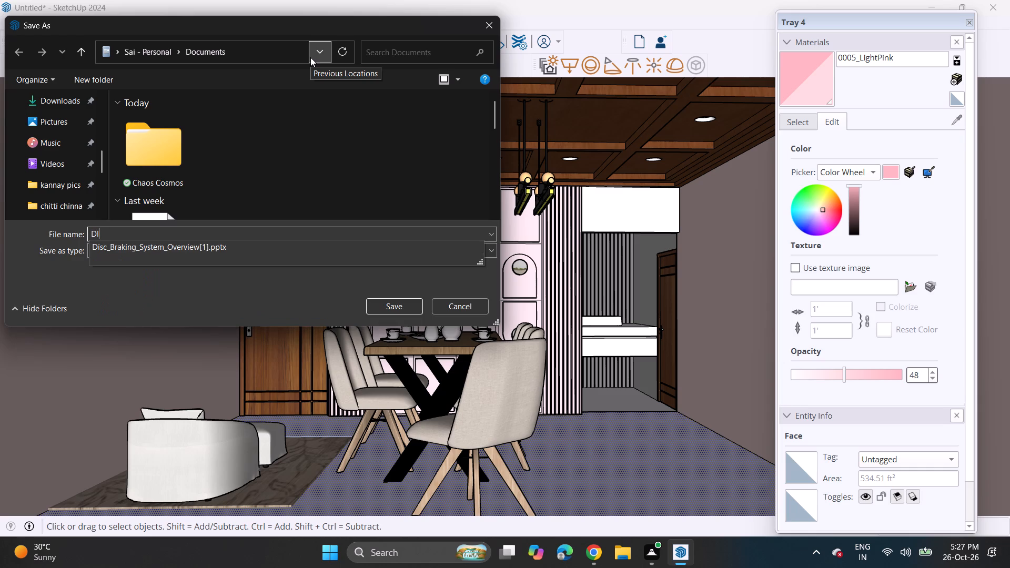
{"action": "key", "text": "BackSpace"}
{"action": "type", "text": "ESI"}
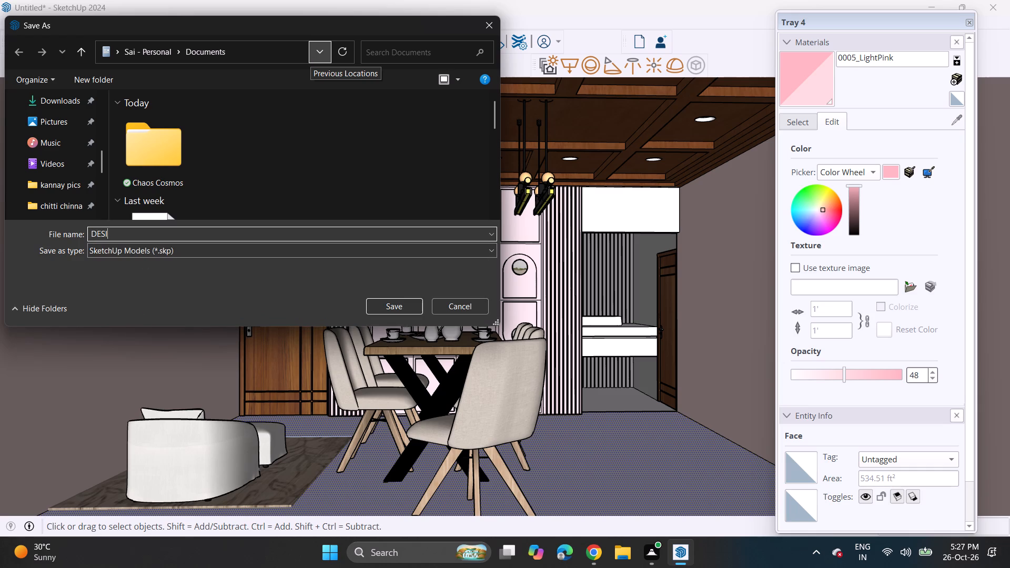
{"action": "key", "text": "n"}
{"action": "key", "text": "BackSpace"}
{"action": "type", "text": "GN OF DINNING AREA"}
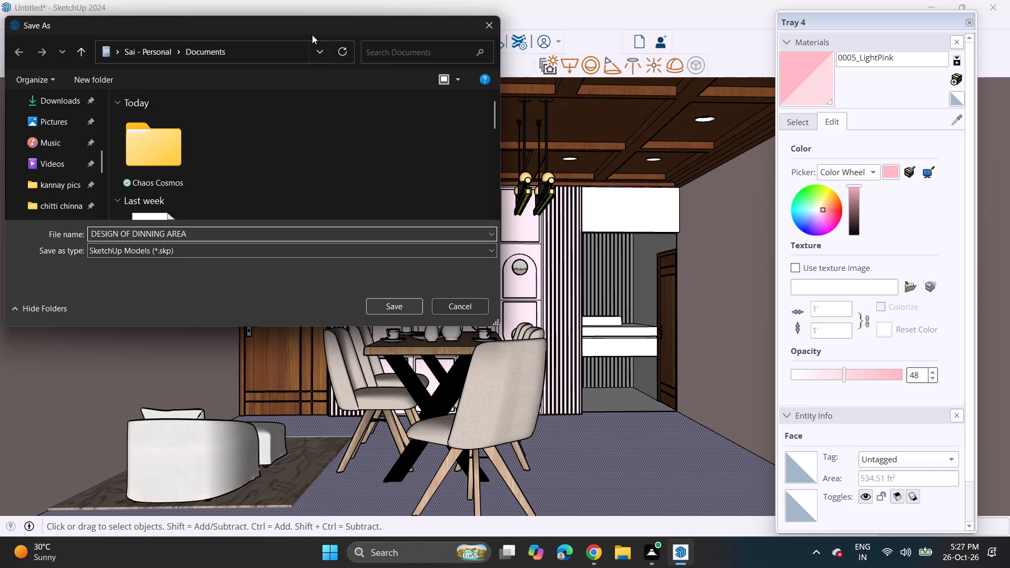
{"action": "left_click", "coordinate": [321, 57]}
{"action": "left_click", "coordinate": [249, 114]}
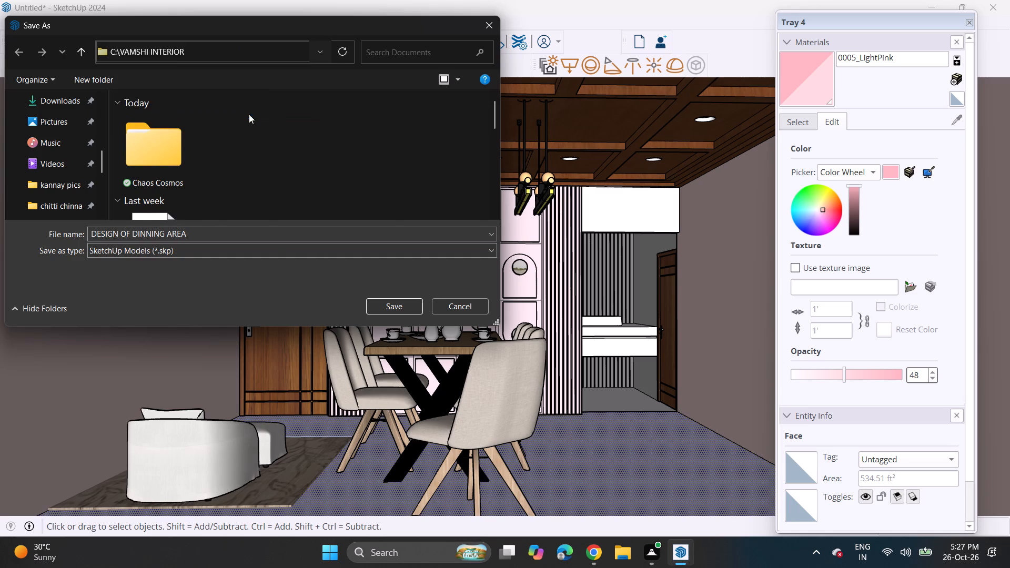
{"action": "left_click", "coordinate": [393, 312]}
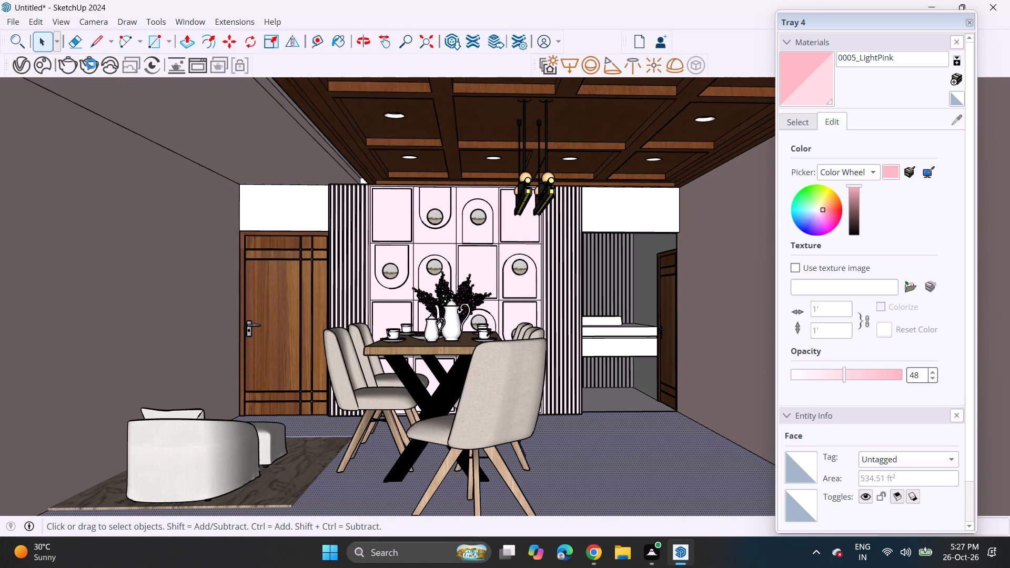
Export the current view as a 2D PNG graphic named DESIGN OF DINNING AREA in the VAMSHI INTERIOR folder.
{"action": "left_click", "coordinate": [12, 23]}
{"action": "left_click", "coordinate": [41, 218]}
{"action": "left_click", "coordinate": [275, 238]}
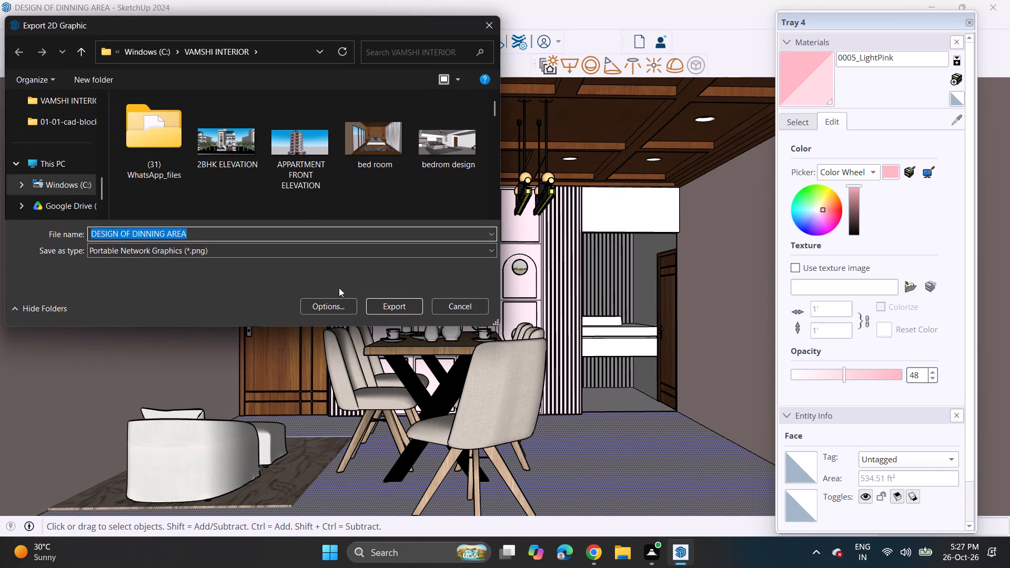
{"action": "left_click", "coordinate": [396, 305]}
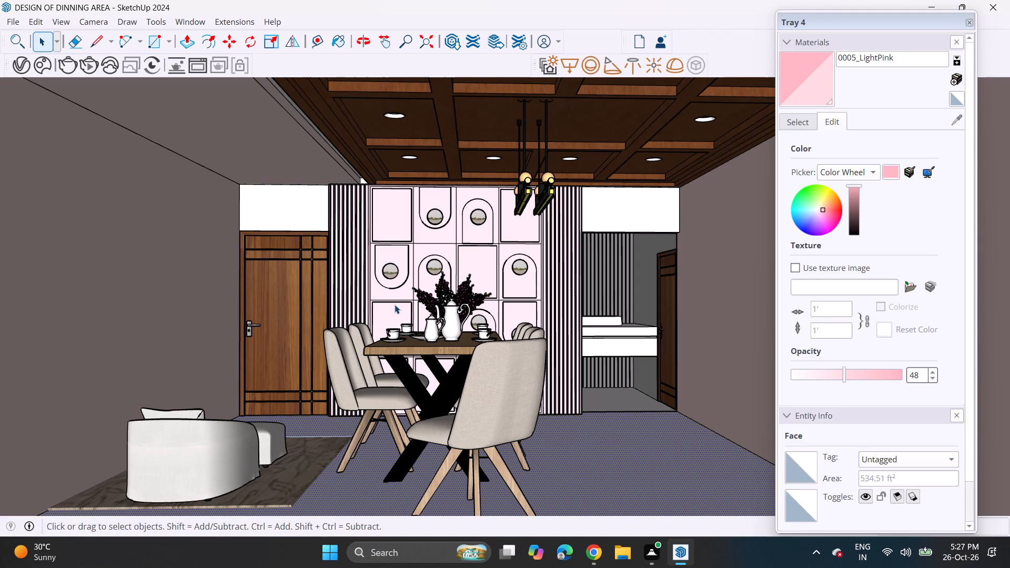
Move the Dahlia+Armchair component away from the dining table, to the outer front corner of the rug.
{"action": "left_click", "coordinate": [248, 455]}
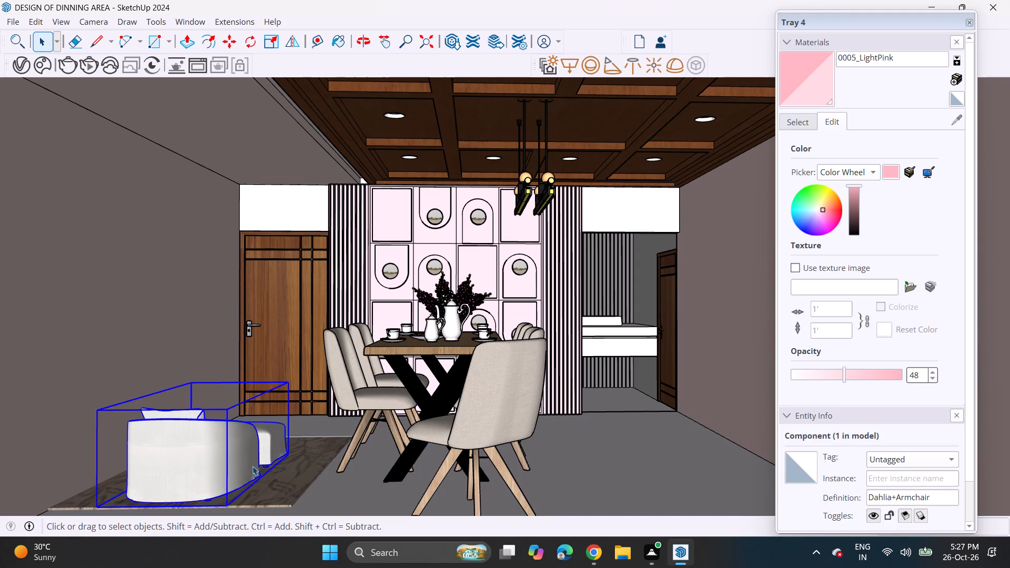
{"action": "key", "text": "m"}
{"action": "left_click", "coordinate": [245, 464]}
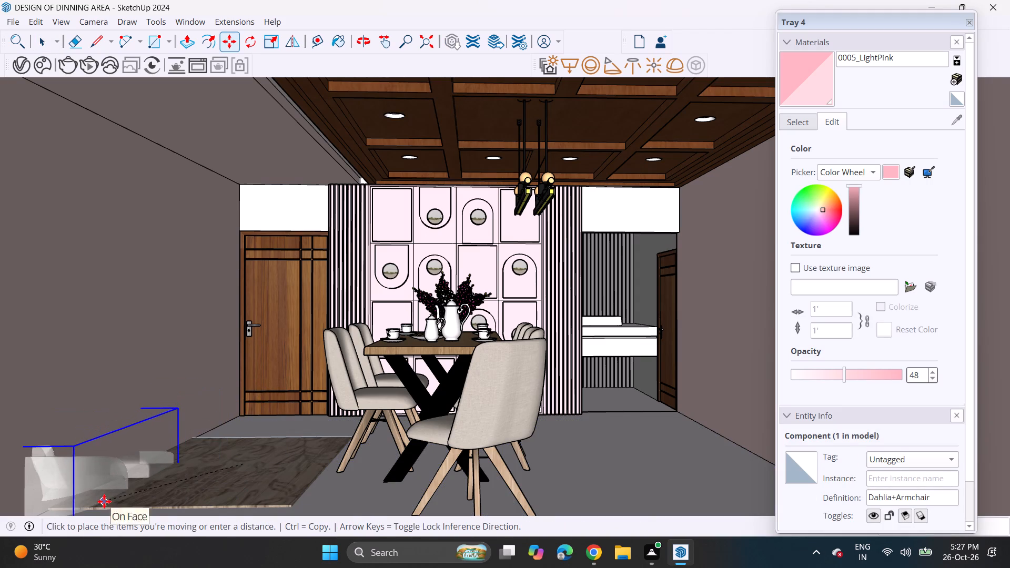
{"action": "left_click", "coordinate": [104, 501]}
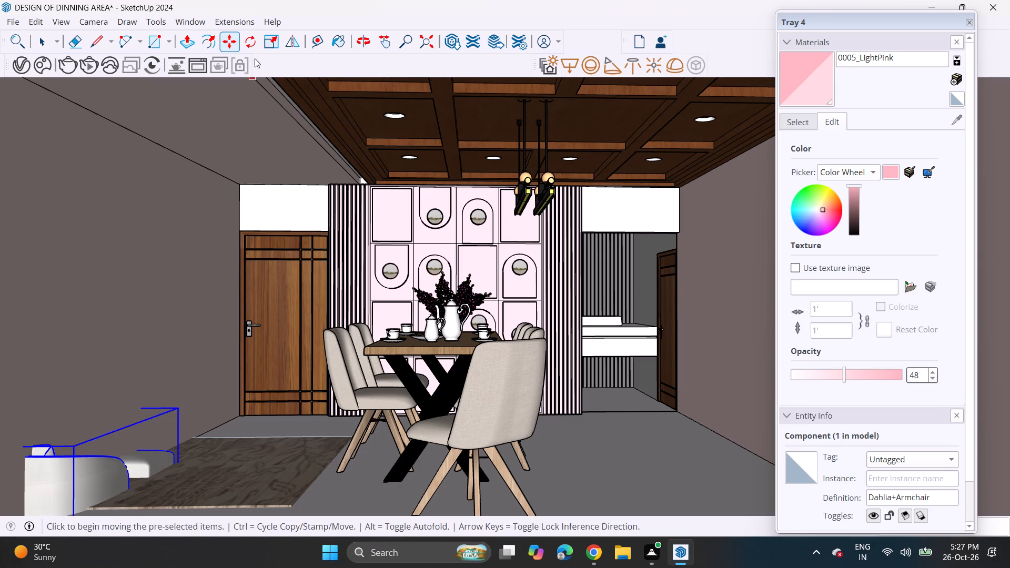
Scale the armchair up uniformly from its top corner grip.
{"action": "left_click", "coordinate": [272, 44]}
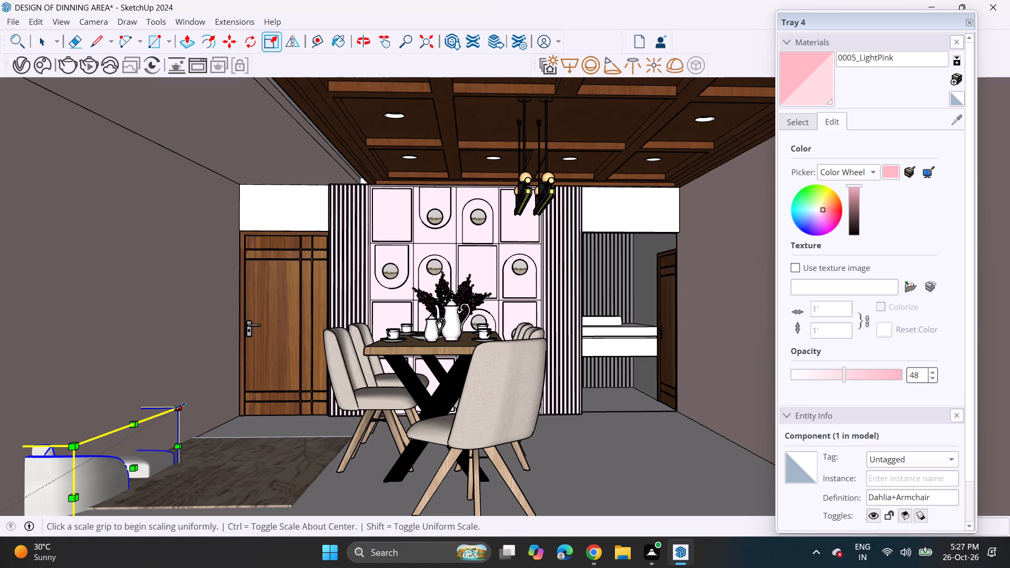
{"action": "left_click", "coordinate": [180, 405]}
{"action": "left_click", "coordinate": [242, 328]}
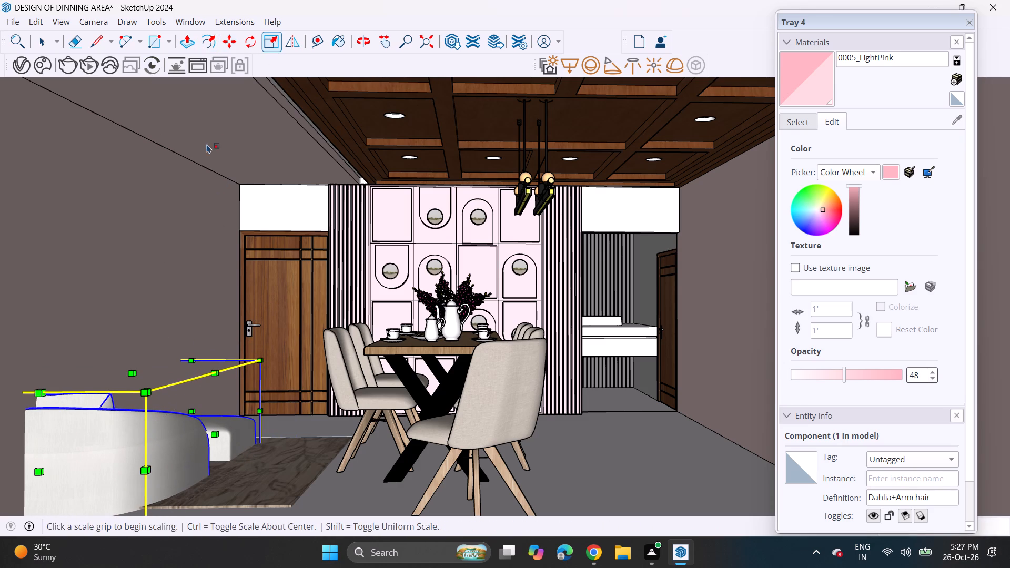
Reposition the enlarged armchair on the rug, further toward the near side of the room.
{"action": "left_click", "coordinate": [233, 49]}
{"action": "left_click_drag", "start_coordinate": [208, 438], "coordinate": [200, 441]}
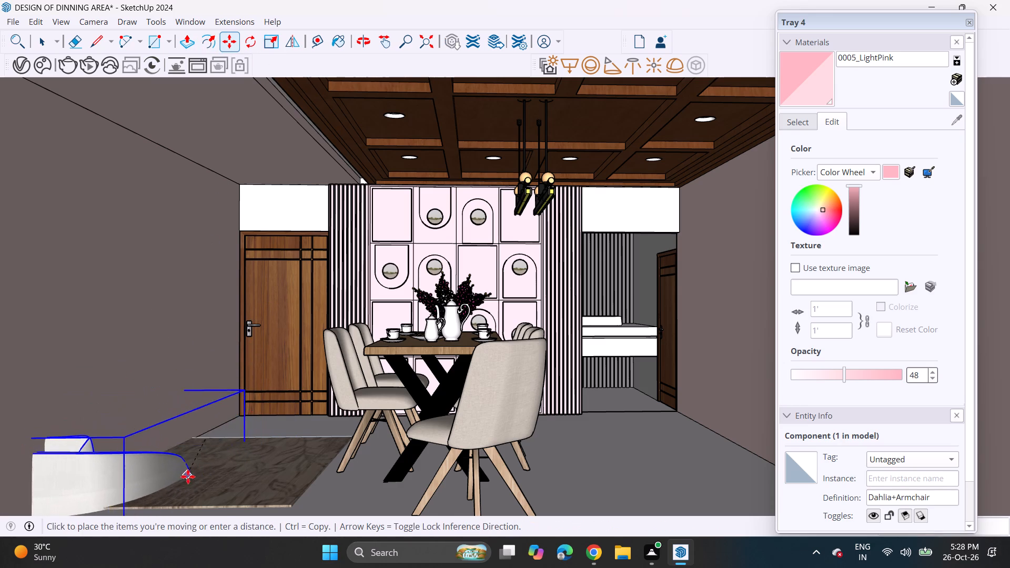
{"action": "left_click", "coordinate": [196, 418]}
{"action": "left_click", "coordinate": [254, 449]}
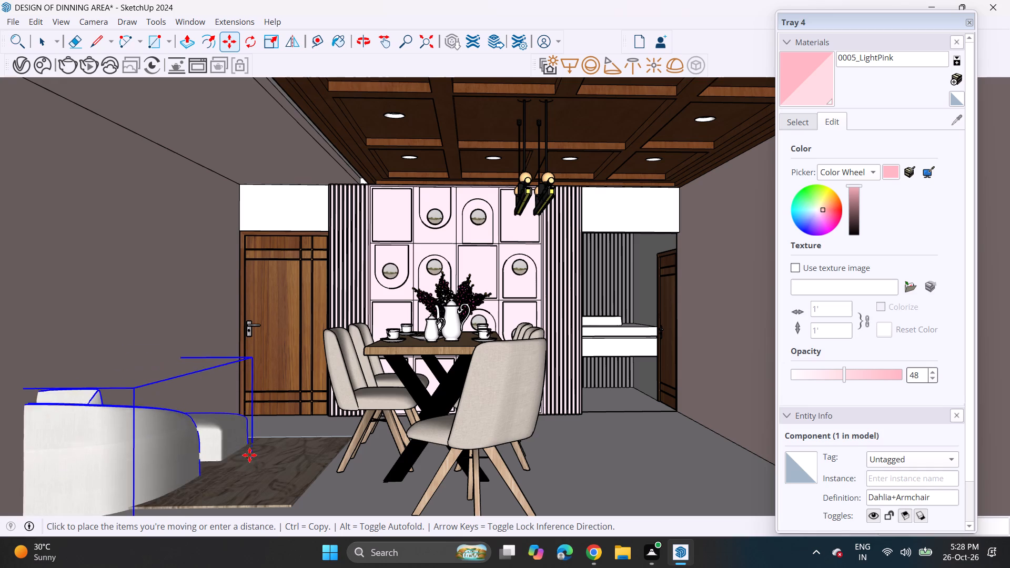
{"action": "left_click", "coordinate": [234, 479]}
{"action": "middle_click", "coordinate": [313, 450]}
{"action": "scroll", "coordinate": [319, 453], "scroll_direction": "up", "scroll_amount": 2}
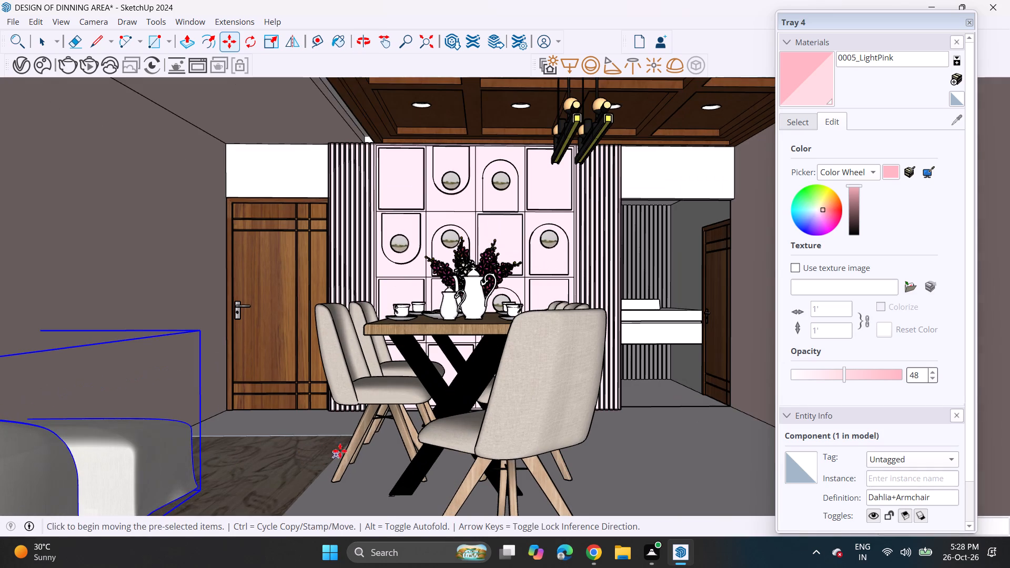
{"action": "scroll", "coordinate": [355, 445], "scroll_direction": "down", "scroll_amount": 1}
{"action": "middle_click_drag", "start_coordinate": [326, 424], "coordinate": [311, 409], "text": "shift"}
{"action": "middle_click", "coordinate": [318, 407]}
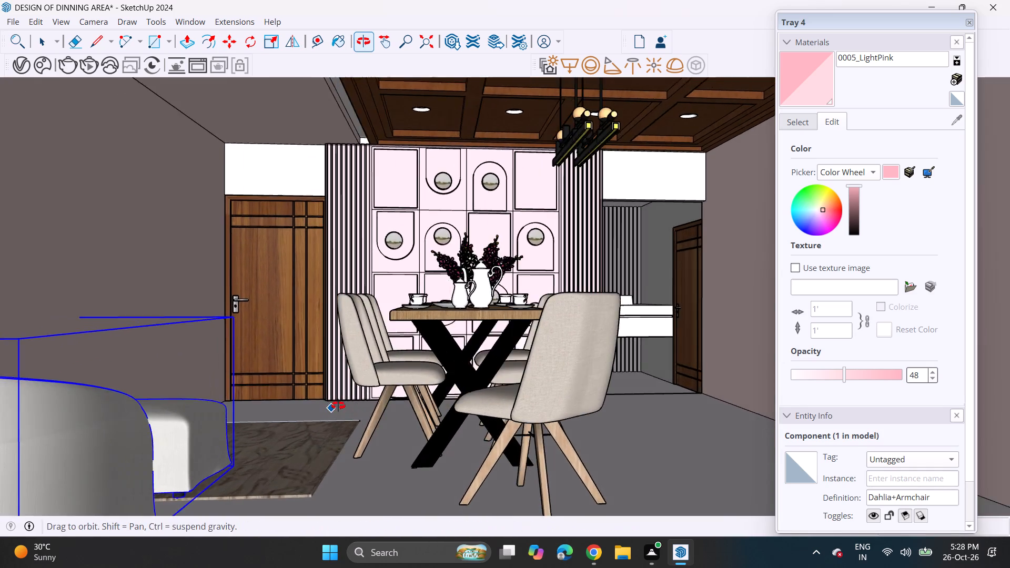
{"action": "scroll", "coordinate": [320, 402], "scroll_direction": "down", "scroll_amount": 1}
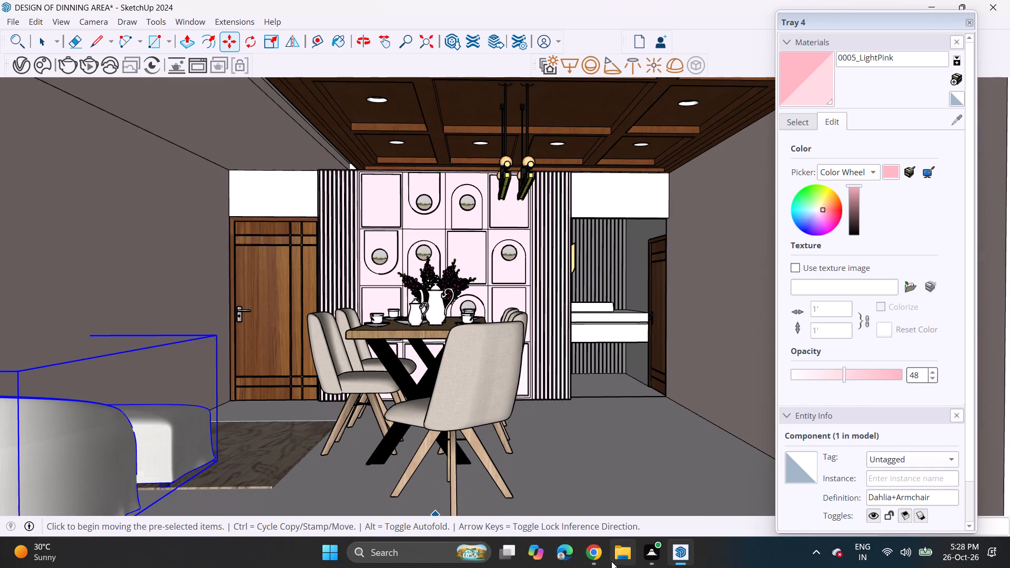
Open the exported DESIGN OF DINNING AREA image from File Explorer, review it and close it.
{"action": "left_click", "coordinate": [617, 557]}
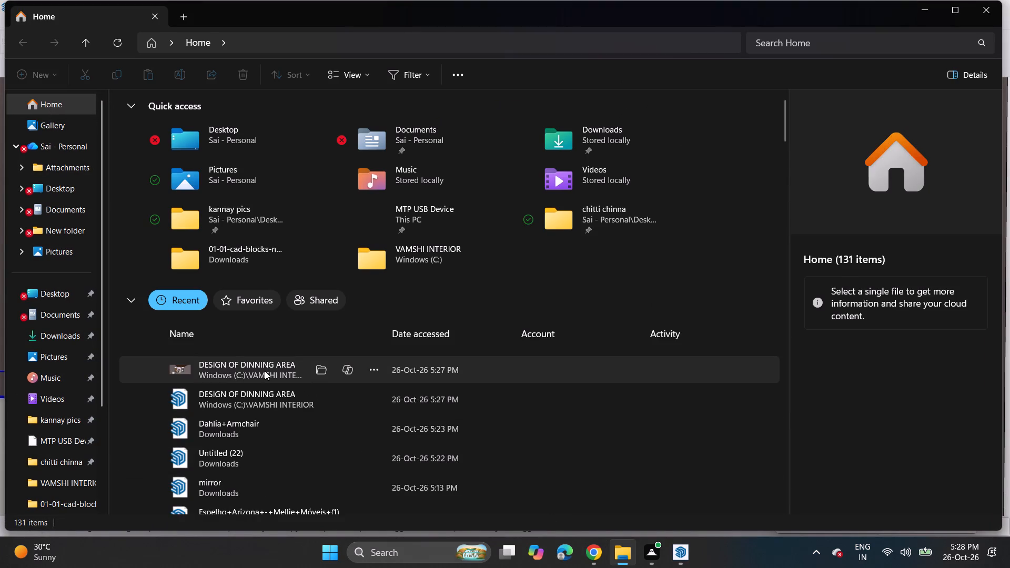
{"action": "double_click", "coordinate": [265, 371]}
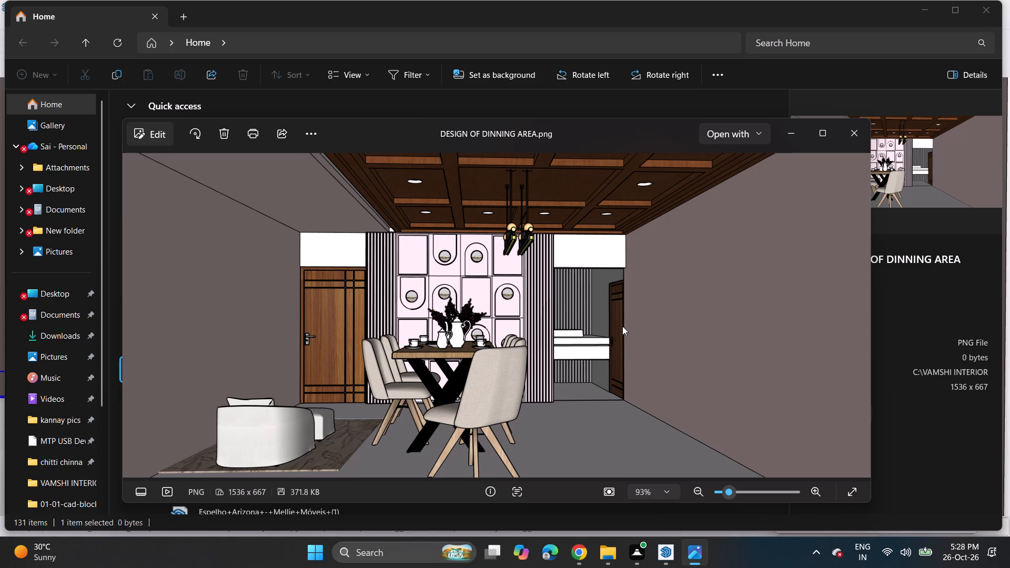
{"action": "left_click", "coordinate": [985, 11]}
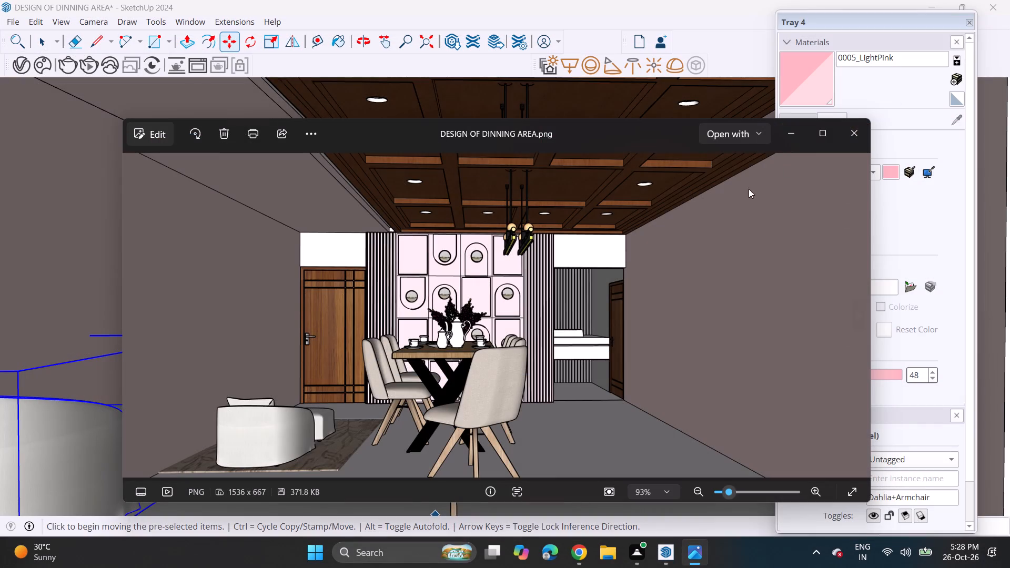
{"action": "left_click", "coordinate": [852, 133]}
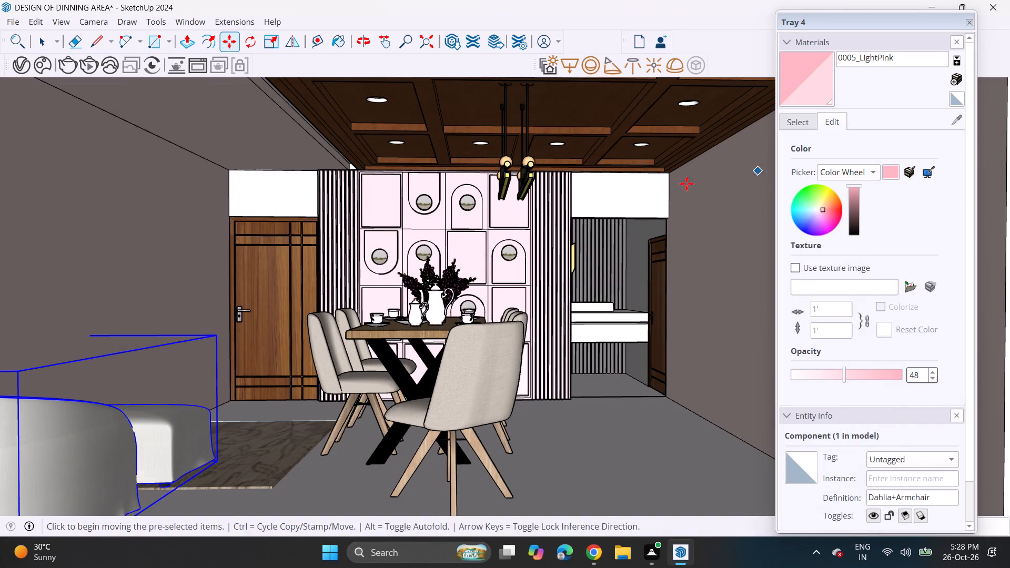
Paint the top and front of the white counter in the room behind the dining area with 0133_Gray from Colors-Named.
{"action": "key", "text": "space"}
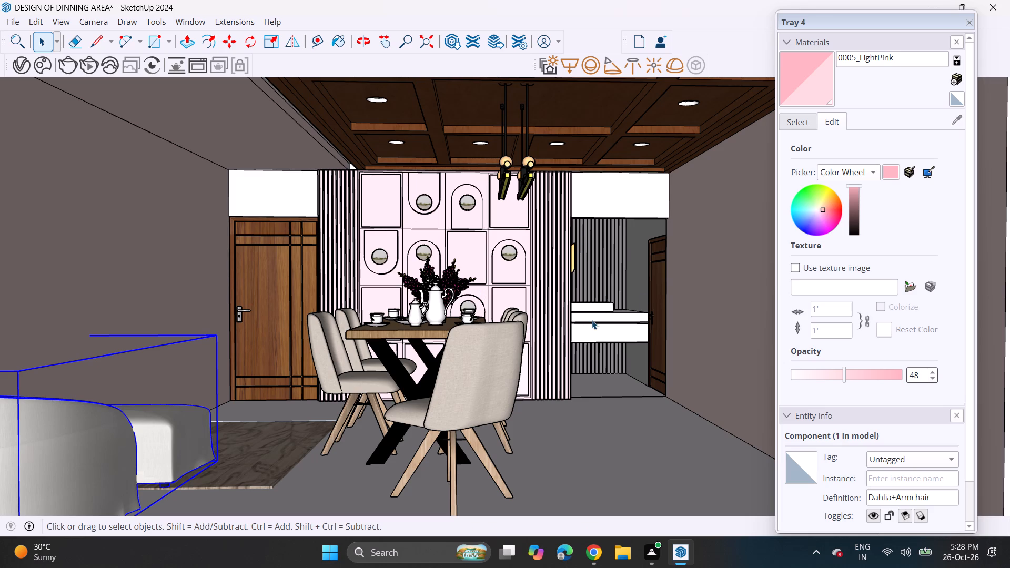
{"action": "left_click", "coordinate": [808, 120]}
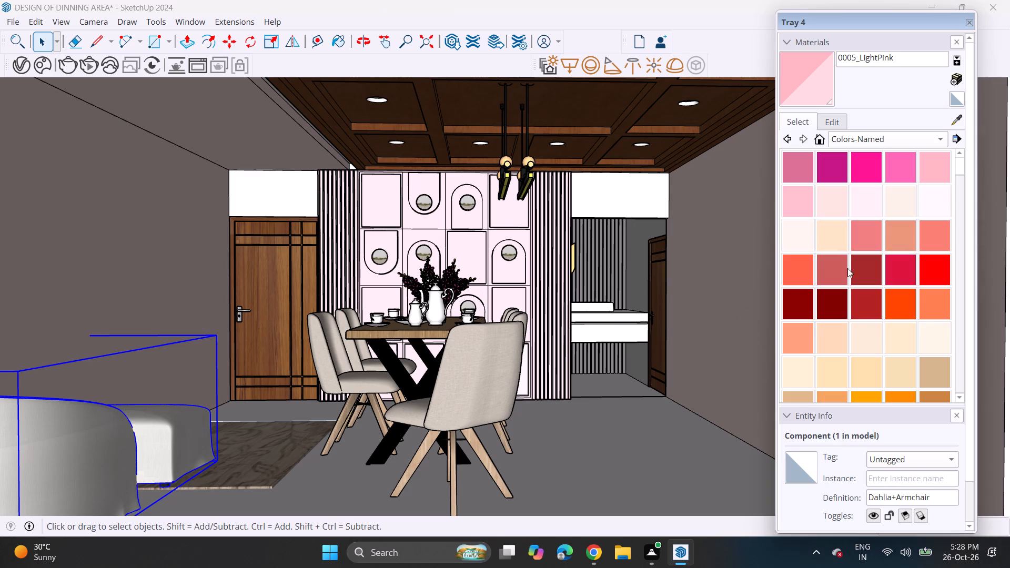
{"action": "scroll", "coordinate": [869, 337], "scroll_direction": "down", "scroll_amount": 13}
{"action": "scroll", "coordinate": [868, 324], "scroll_direction": "up", "scroll_amount": 1}
{"action": "scroll", "coordinate": [868, 324], "scroll_direction": "down", "scroll_amount": 2}
{"action": "scroll", "coordinate": [868, 324], "scroll_direction": "up", "scroll_amount": 1}
{"action": "scroll", "coordinate": [868, 324], "scroll_direction": "down", "scroll_amount": 11}
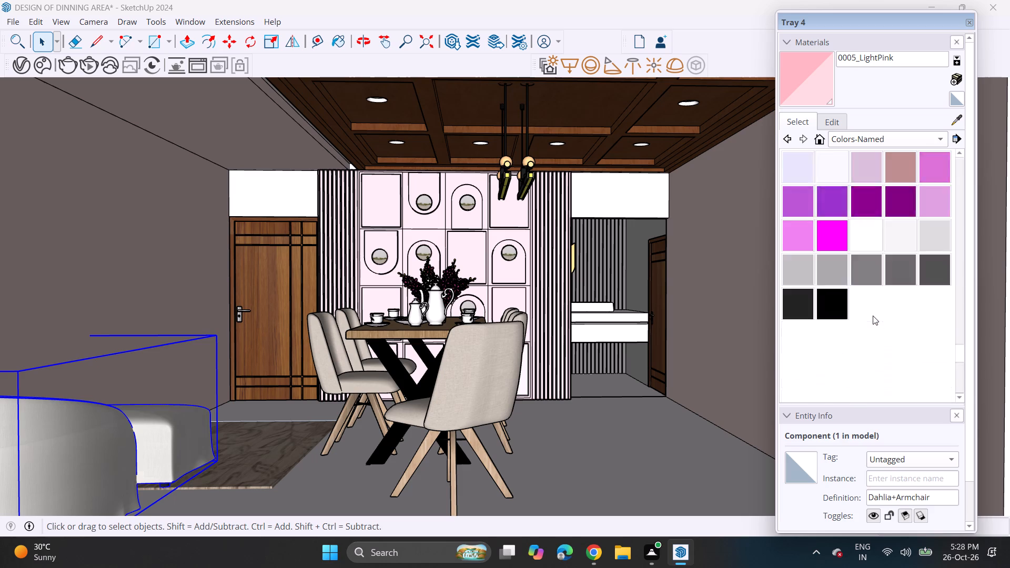
{"action": "scroll", "coordinate": [873, 316], "scroll_direction": "down", "scroll_amount": 2}
{"action": "left_click", "coordinate": [874, 200]}
{"action": "left_click", "coordinate": [630, 320]}
{"action": "left_click", "coordinate": [630, 328]}
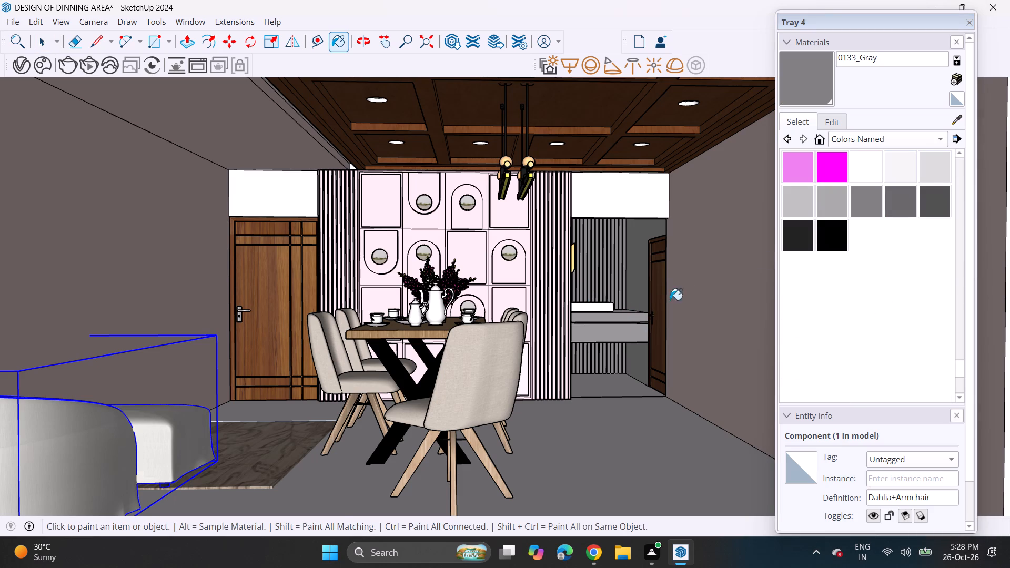
{"action": "key", "text": "space"}
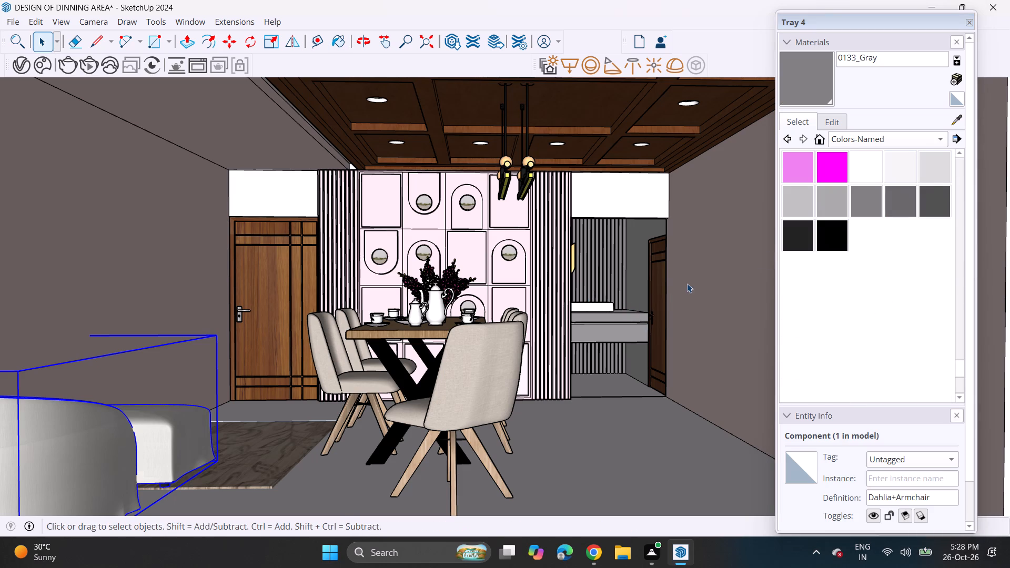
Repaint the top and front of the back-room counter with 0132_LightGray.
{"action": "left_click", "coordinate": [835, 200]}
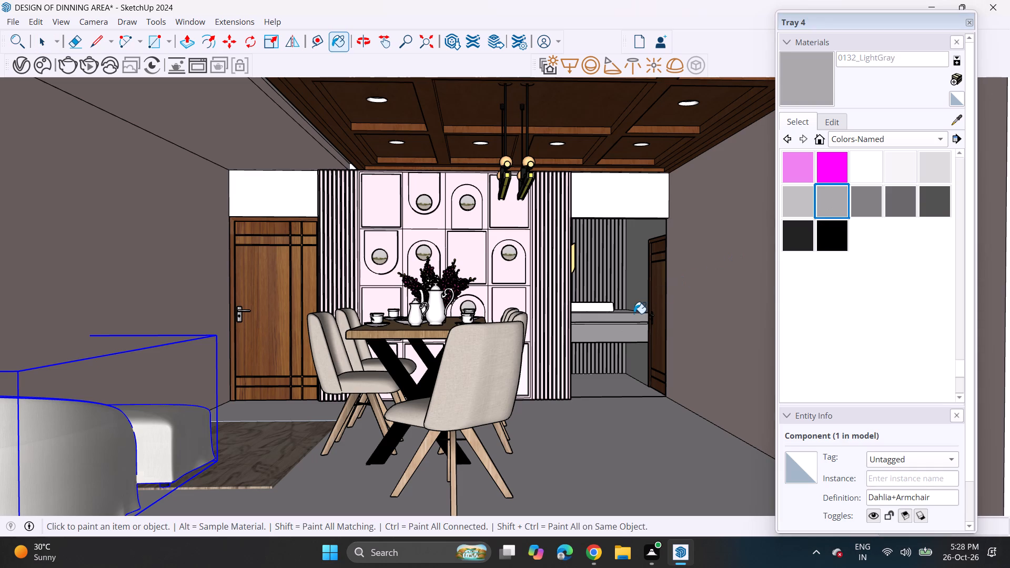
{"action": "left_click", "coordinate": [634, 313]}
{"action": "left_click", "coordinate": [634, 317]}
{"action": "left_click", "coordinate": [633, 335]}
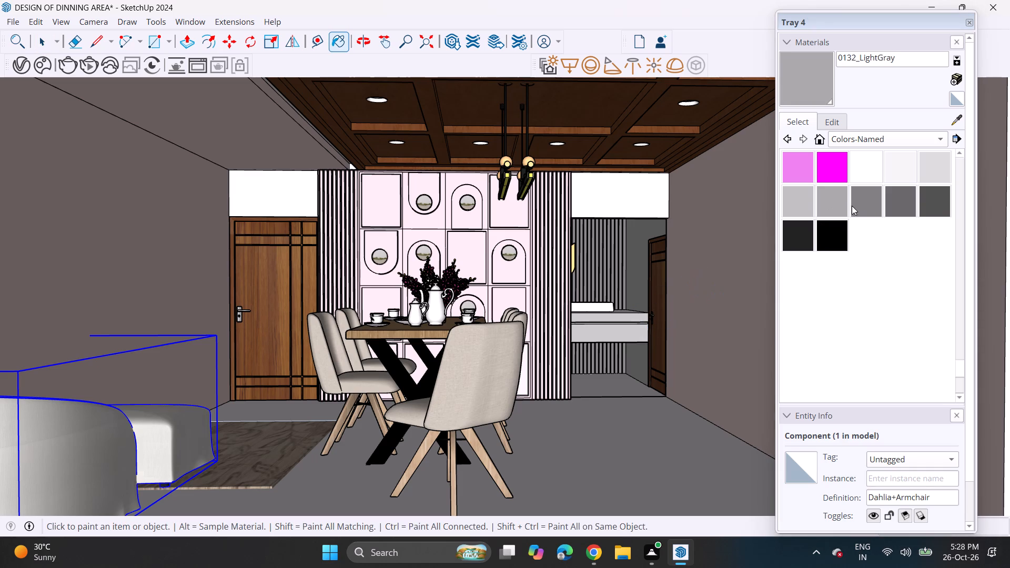
Apply 0133_Gray to the top and front of the back-room counter again.
{"action": "left_click", "coordinate": [870, 200]}
{"action": "left_click", "coordinate": [625, 318]}
{"action": "left_click", "coordinate": [624, 334]}
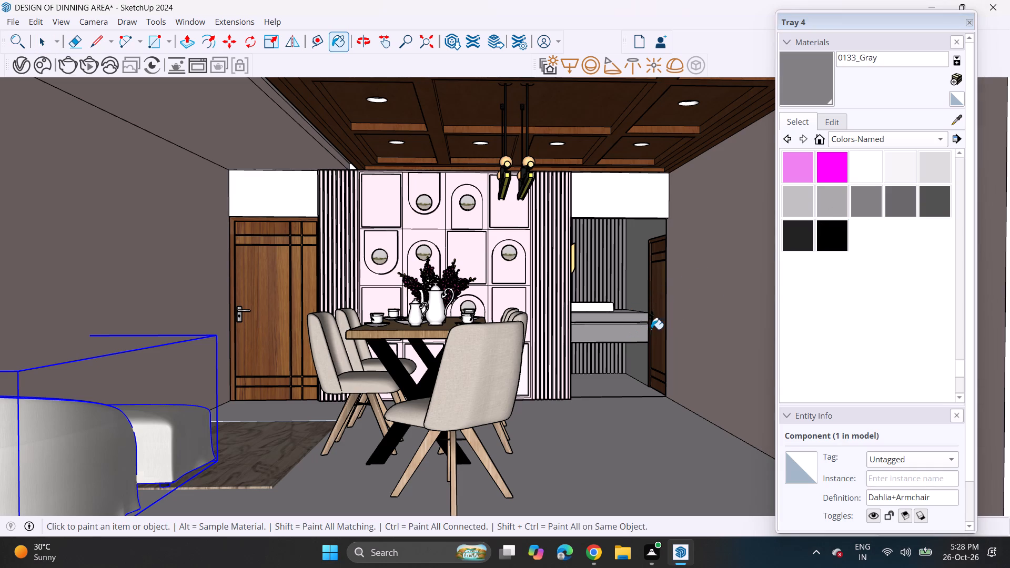
{"action": "key", "text": "space"}
{"action": "left_click", "coordinate": [684, 311]}
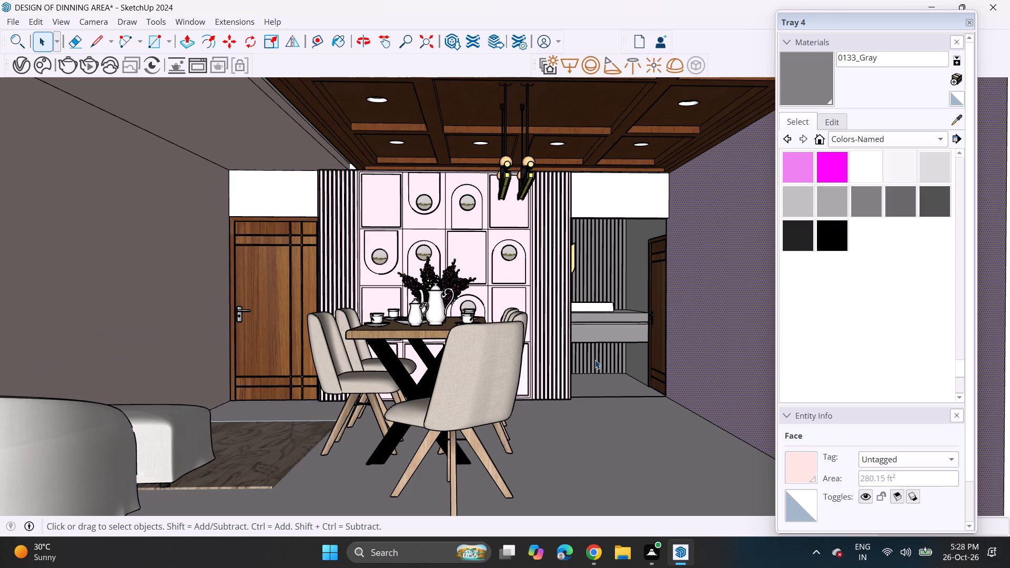
{"action": "left_click", "coordinate": [597, 364]}
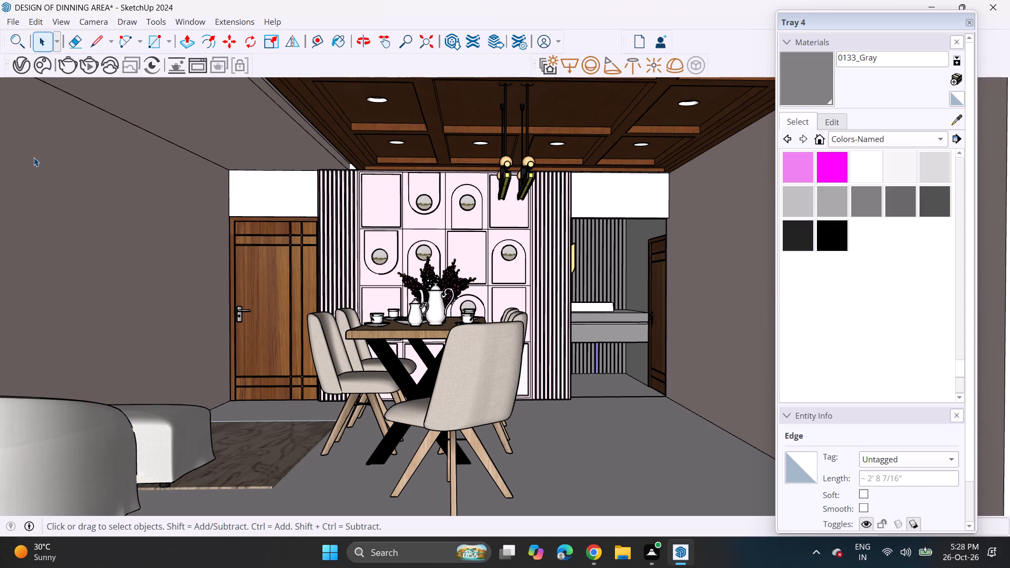
Export the current view as a 2D PNG graphic, replacing the existing DESIGN OF DINNING AREA image in VAMSHI INTERIOR.
{"action": "left_click", "coordinate": [12, 19]}
{"action": "left_click", "coordinate": [72, 217]}
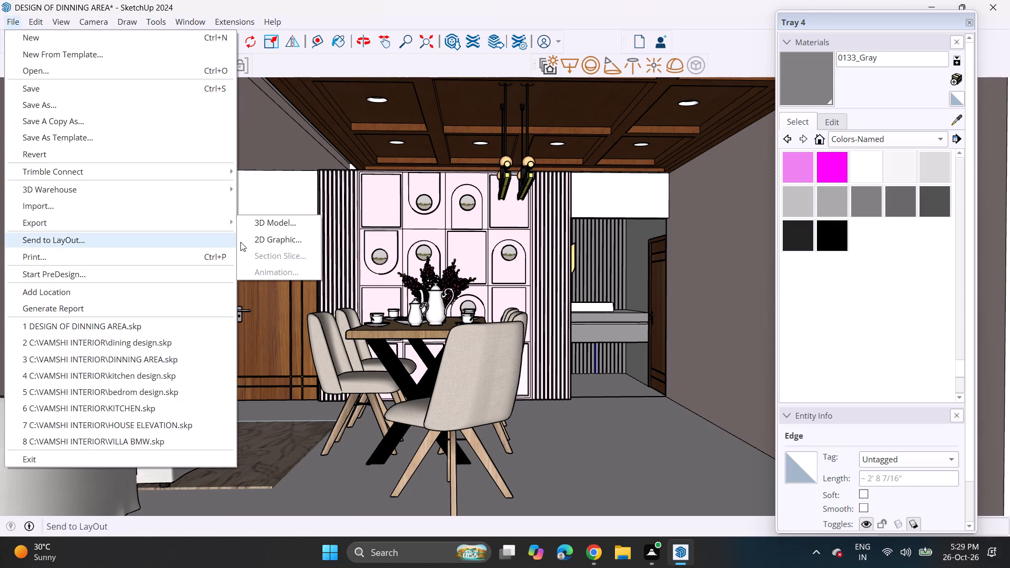
{"action": "left_click", "coordinate": [259, 237]}
{"action": "left_click", "coordinate": [388, 304]}
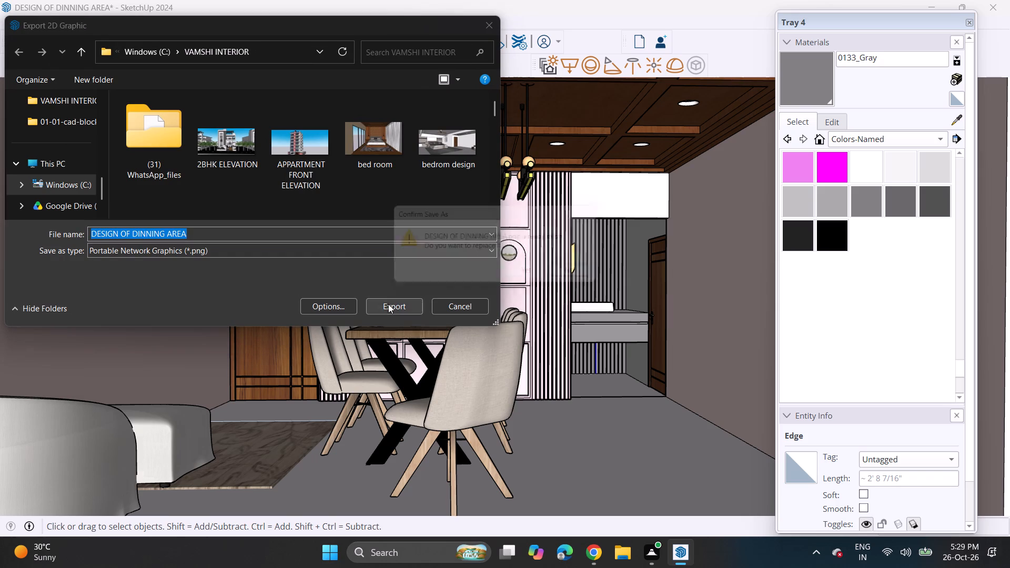
{"action": "left_click", "coordinate": [527, 278]}
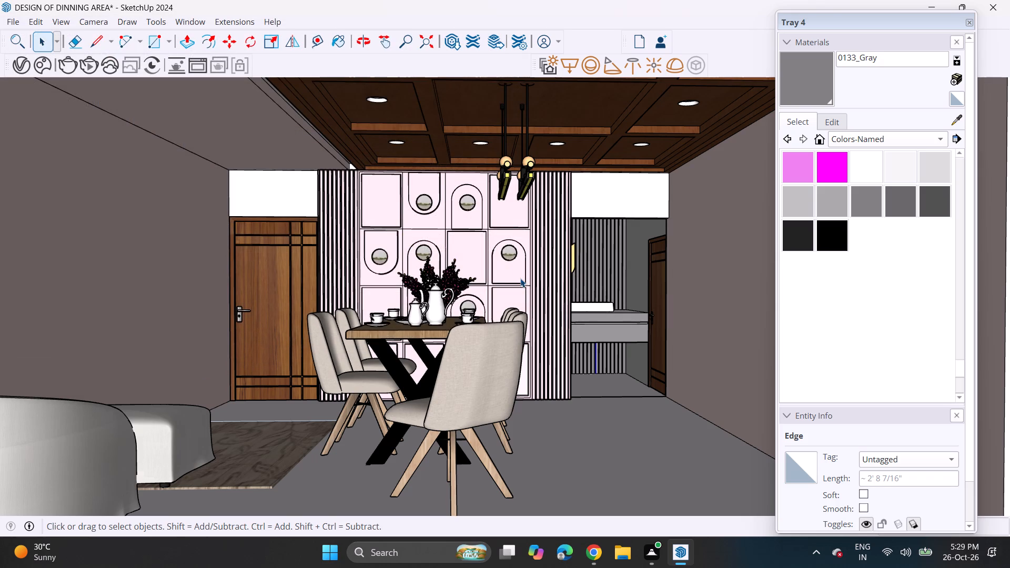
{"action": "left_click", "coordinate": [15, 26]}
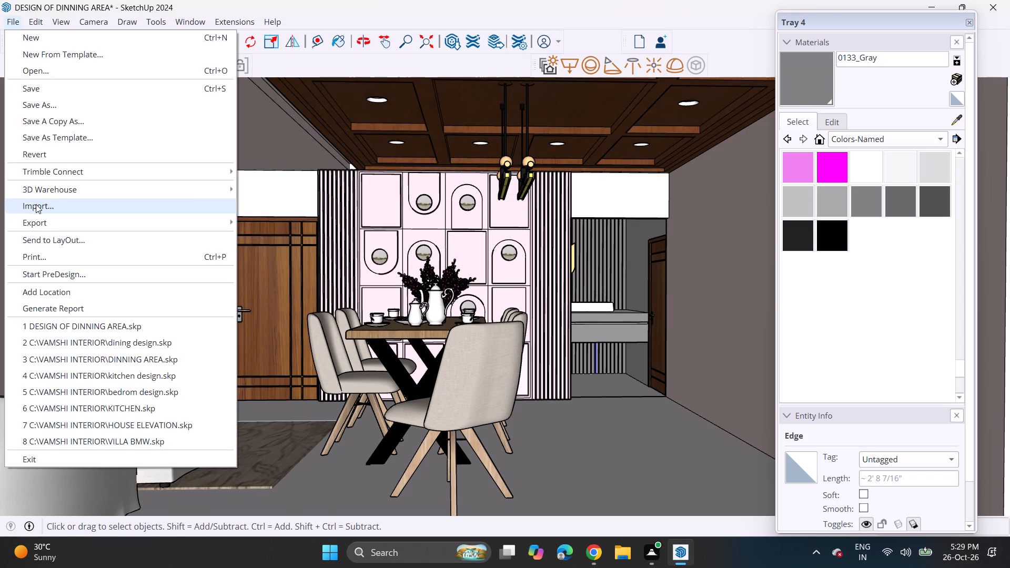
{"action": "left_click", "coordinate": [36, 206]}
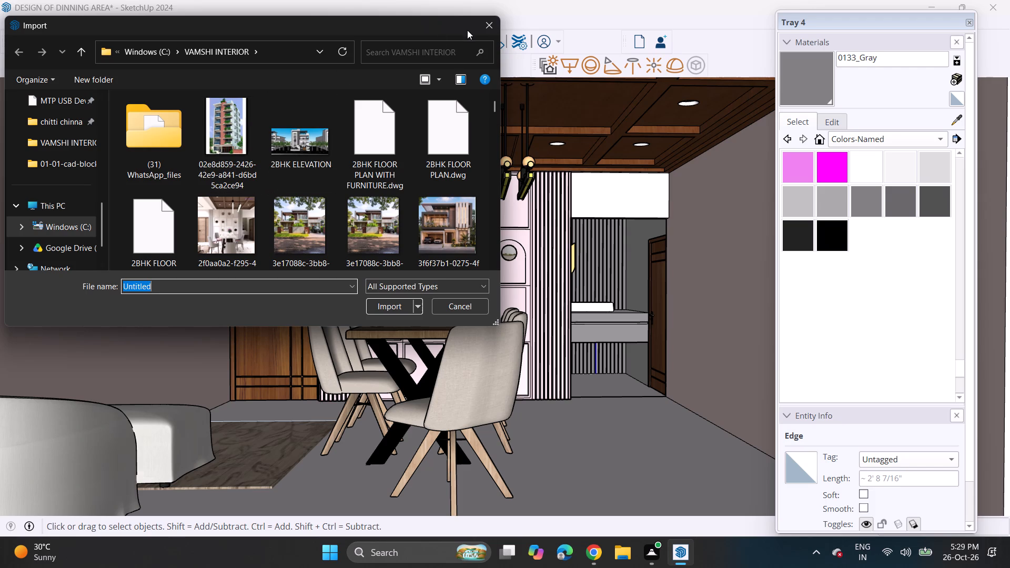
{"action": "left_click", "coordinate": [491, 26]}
Save the model as DESIGN OF DINNING AREA in the VAMSHI INTERIOR folder, replacing the existing SketchUp file.
{"action": "left_click", "coordinate": [5, 22]}
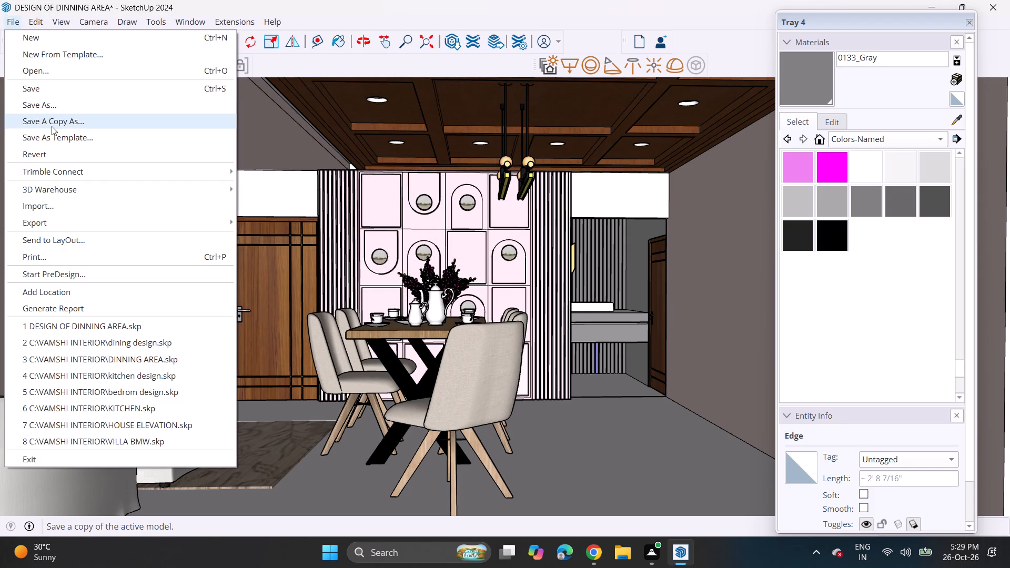
{"action": "left_click", "coordinate": [62, 111]}
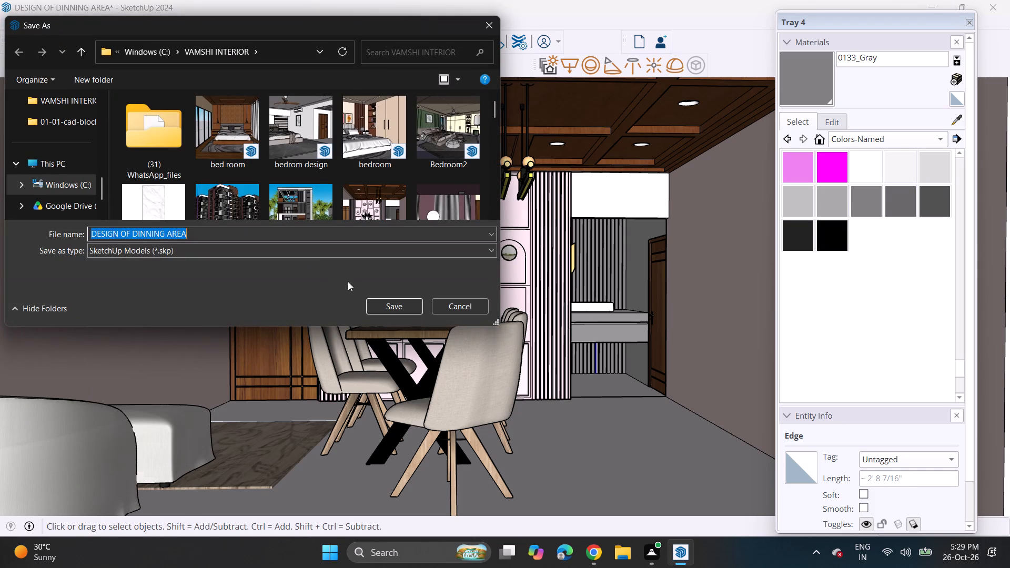
{"action": "left_click", "coordinate": [391, 299]}
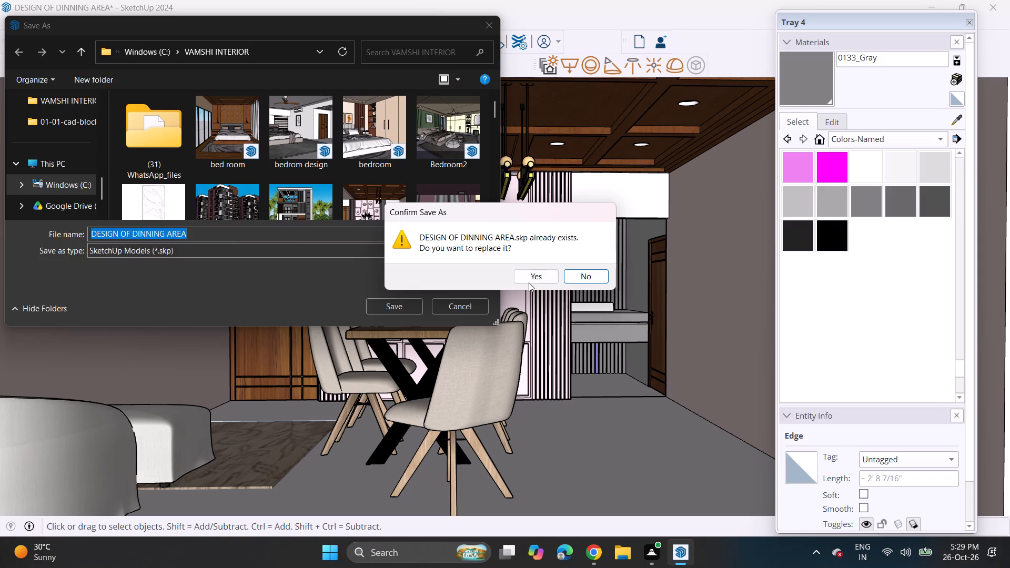
{"action": "left_click", "coordinate": [531, 278]}
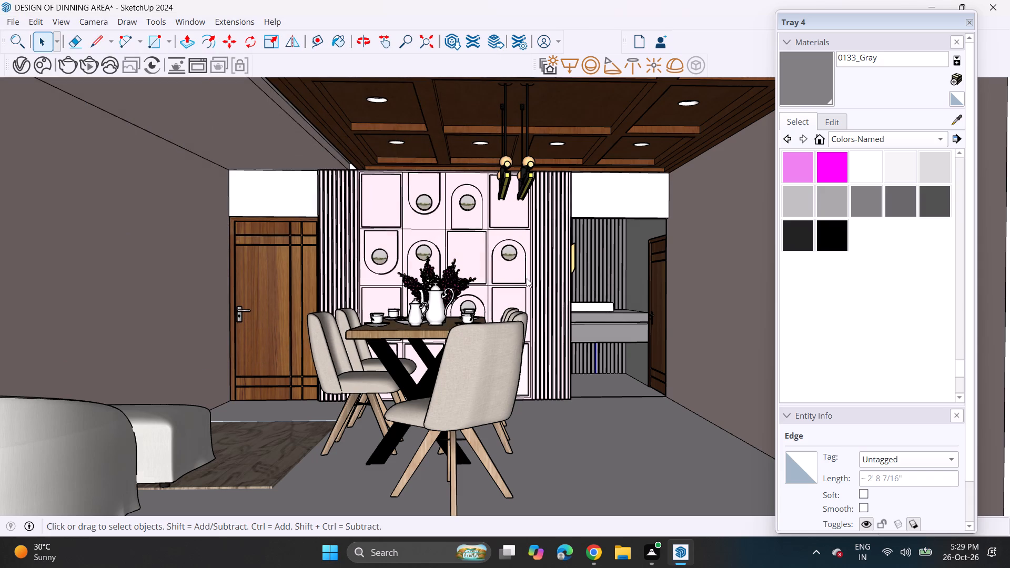